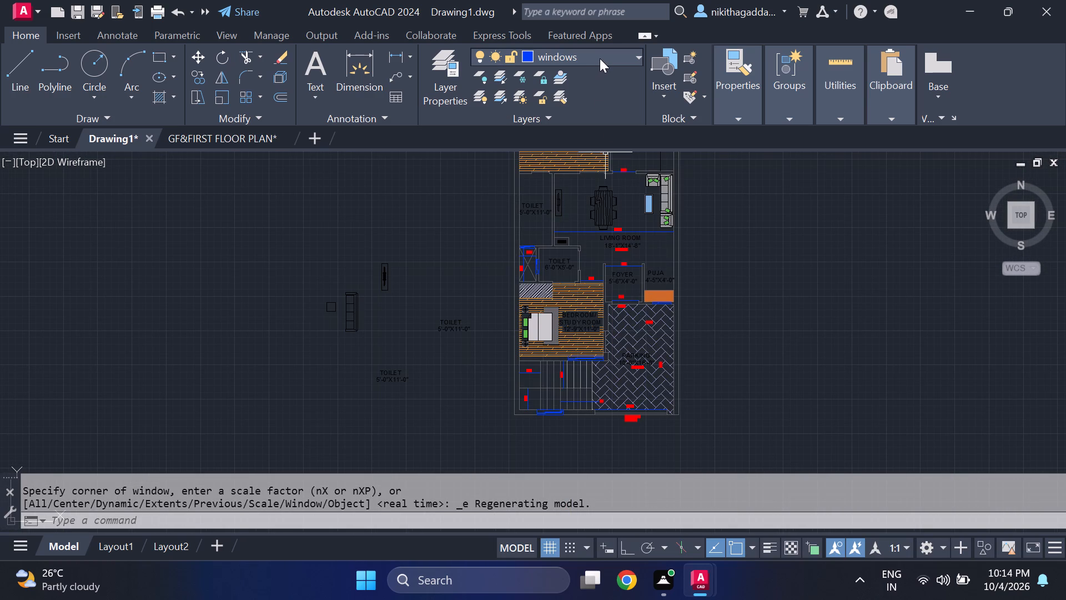
On the walls layer, draw a horizontal line about 14 feet long below the floor plan, near the main gate.
left_click(627, 57)
left_click(570, 151)
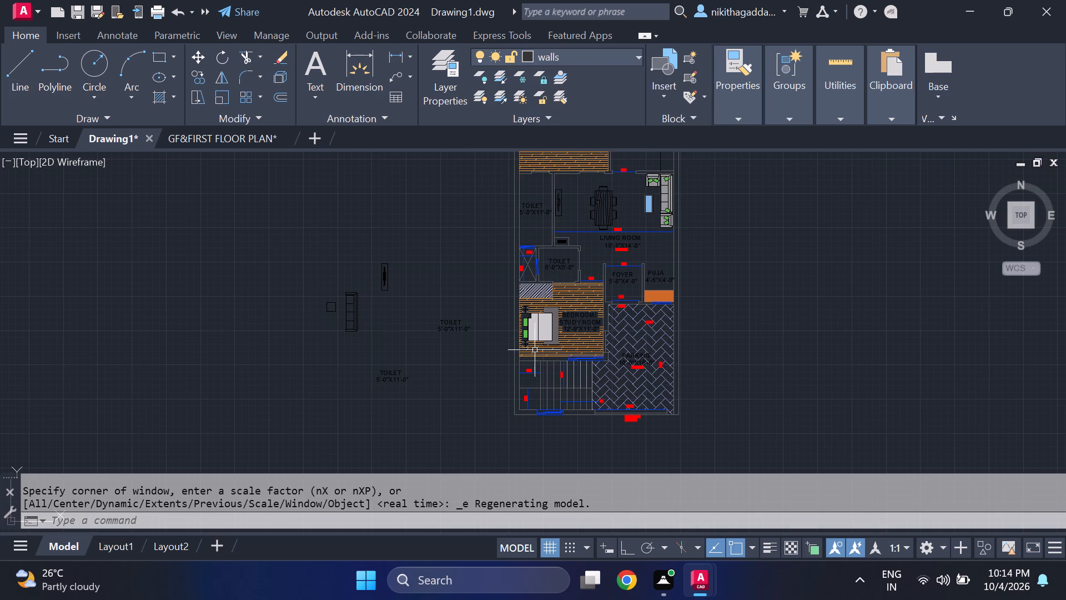
key("l")
key("Return")
middle_click_drag(575, 425, 571, 412)
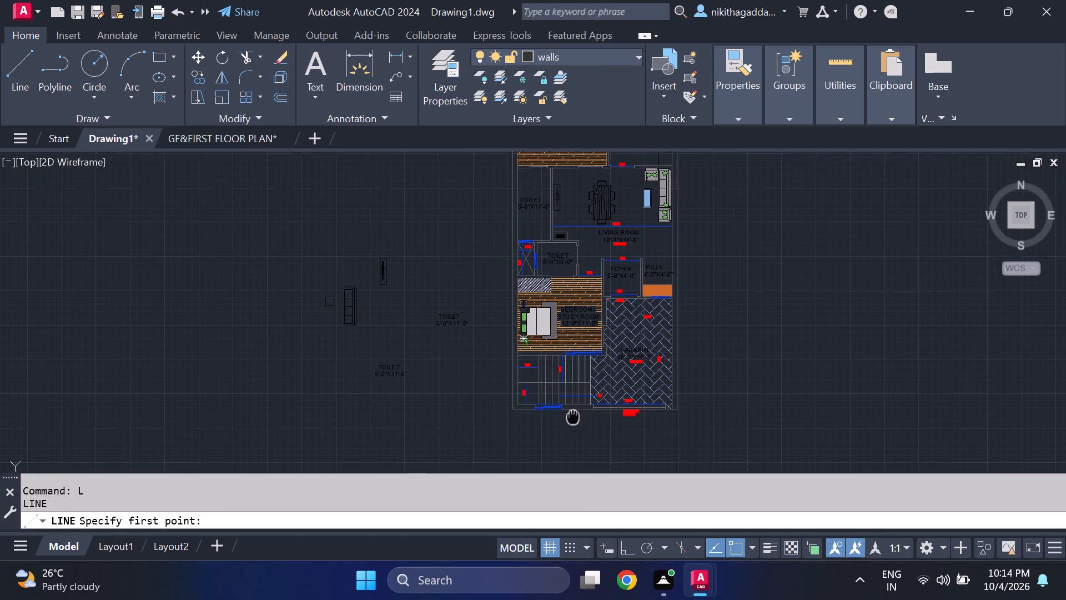
middle_click_drag(571, 412, 566, 349)
middle_click(566, 349)
scroll(544, 369, "up", 1)
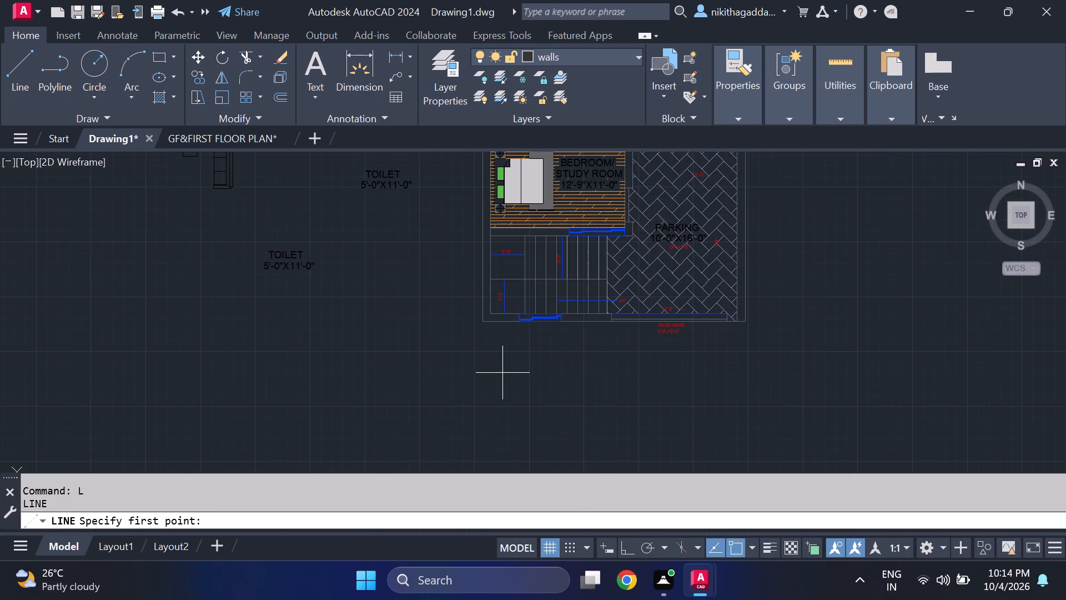
left_click(536, 361)
key("F8")
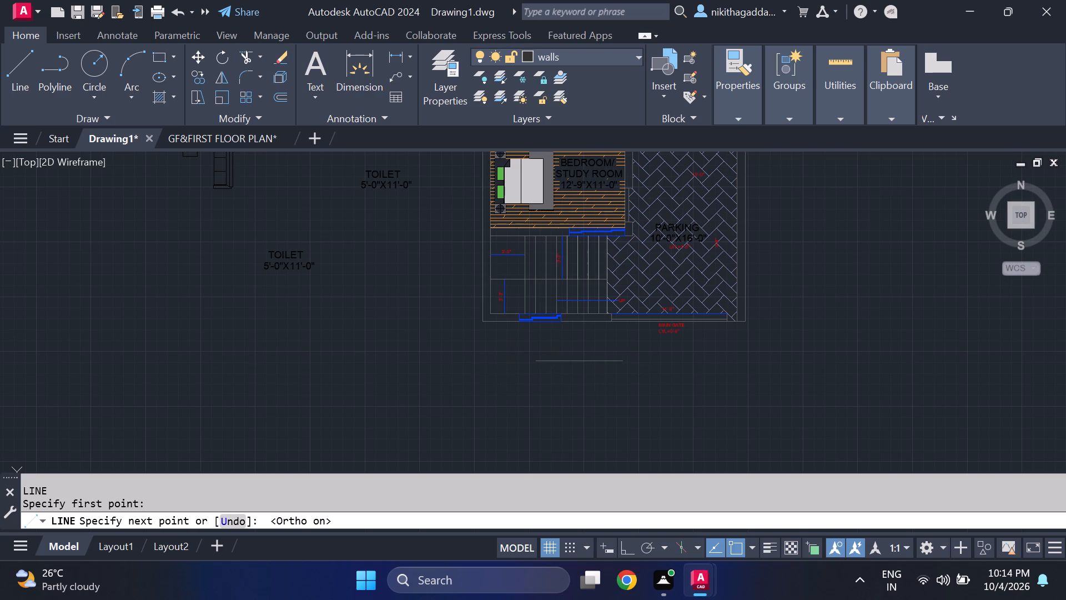
left_click(683, 362)
key("Escape")
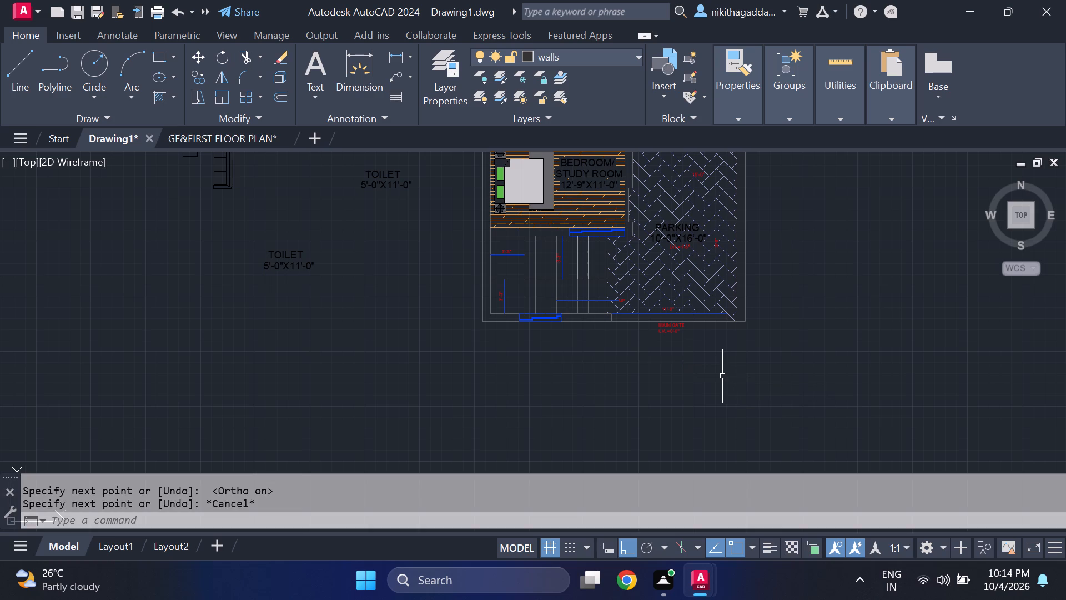
Draw two short diagonal lines from the horizontal line's left end to form an open arrowhead.
key("l")
key("Return")
scroll(587, 320, "up", 1)
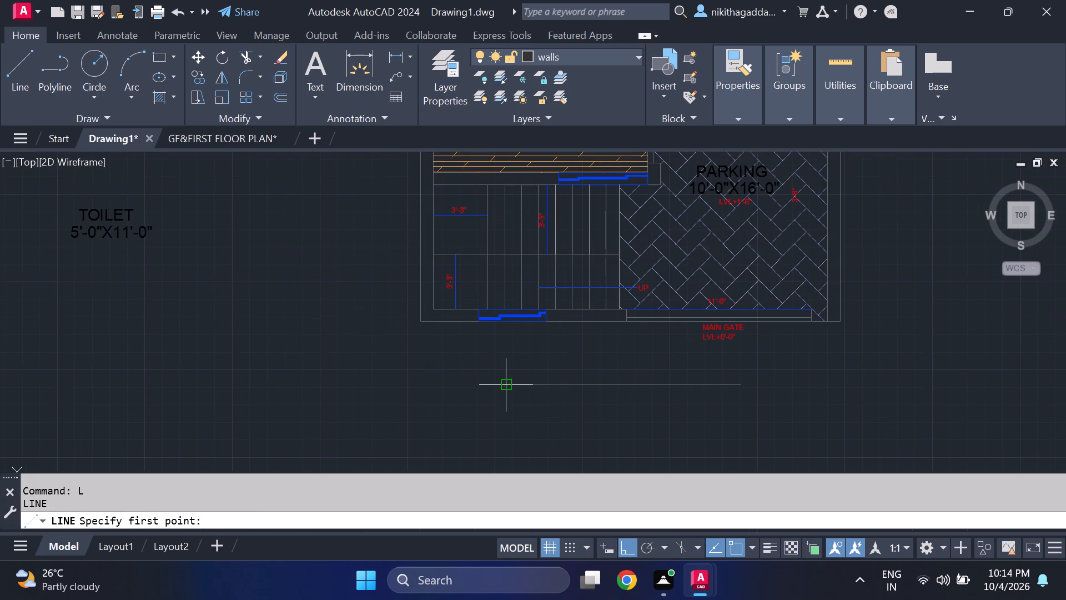
left_click(507, 385)
key("F8")
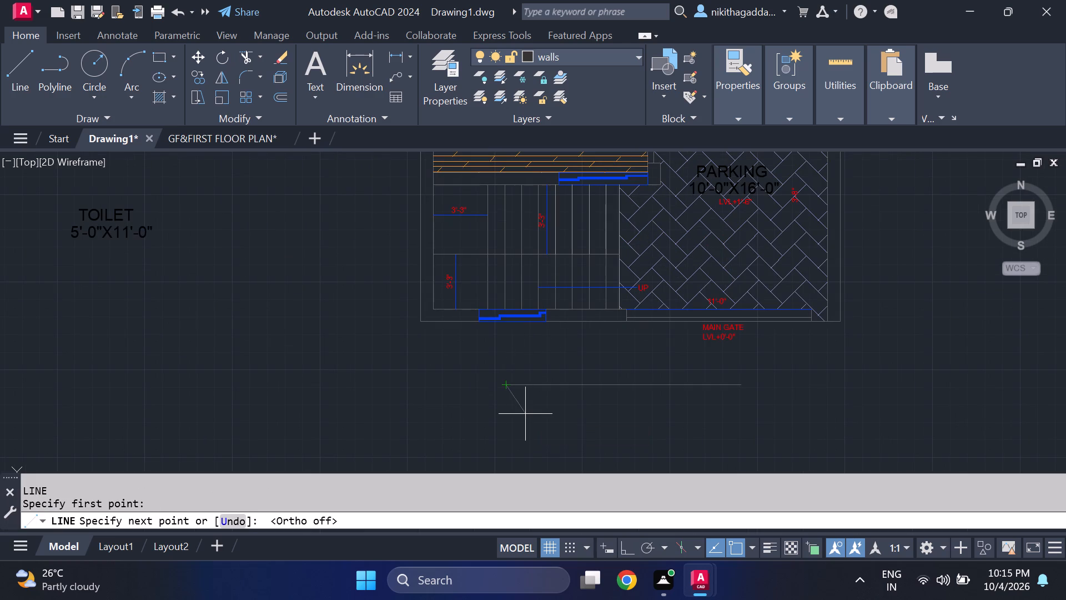
scroll(510, 399, "up", 2)
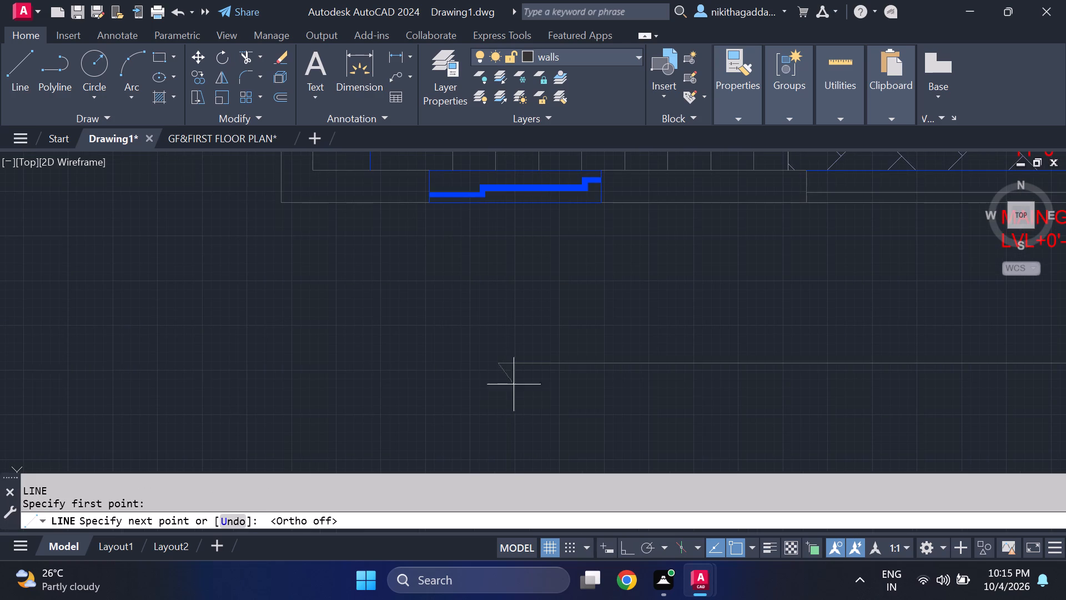
left_click(513, 378)
key("Escape")
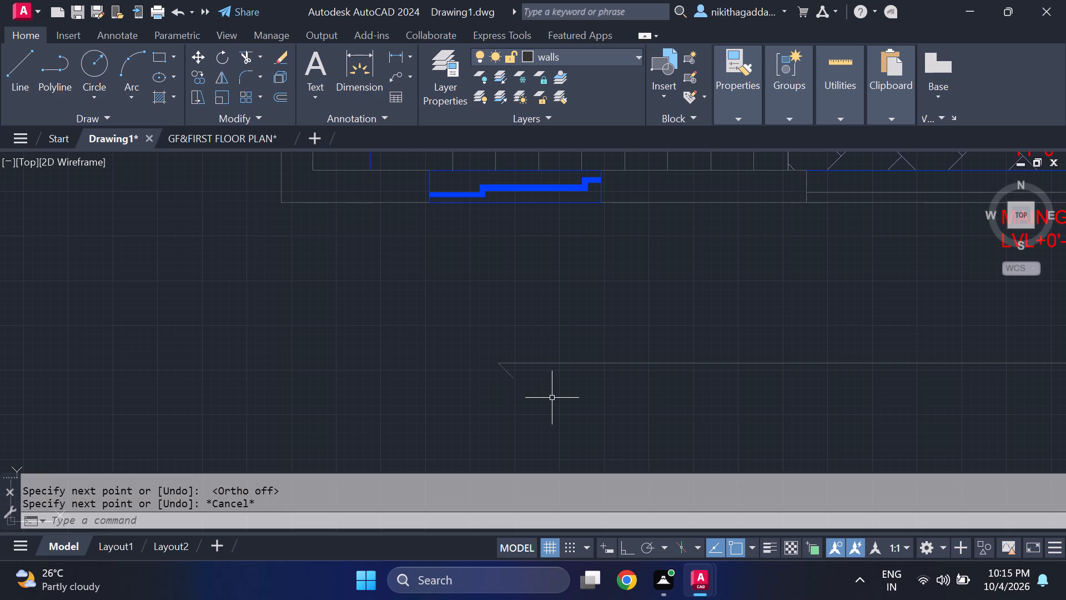
key("space")
left_click(501, 358)
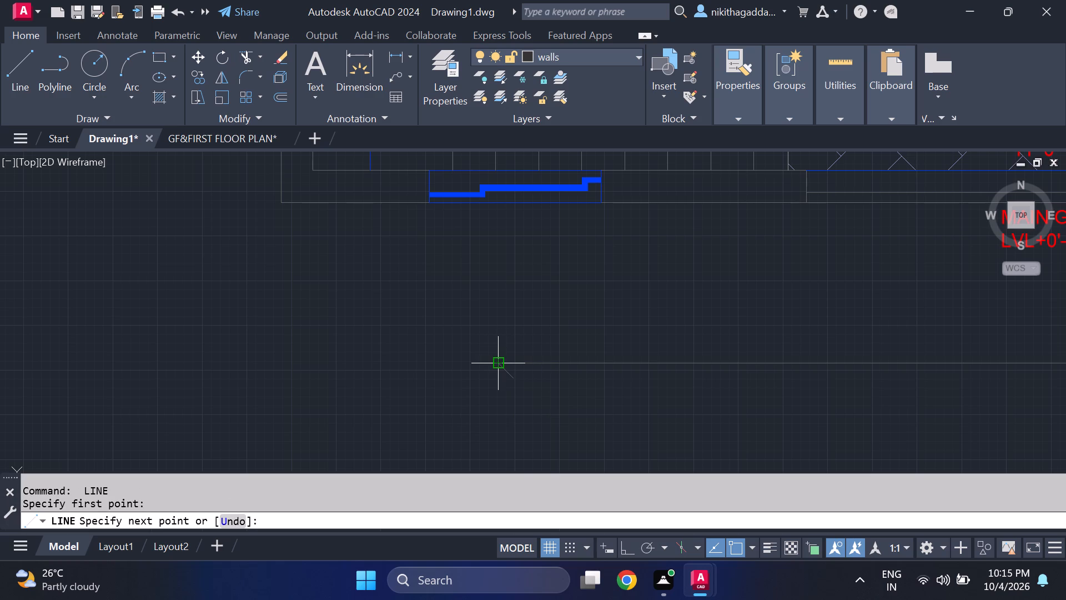
left_click(515, 351)
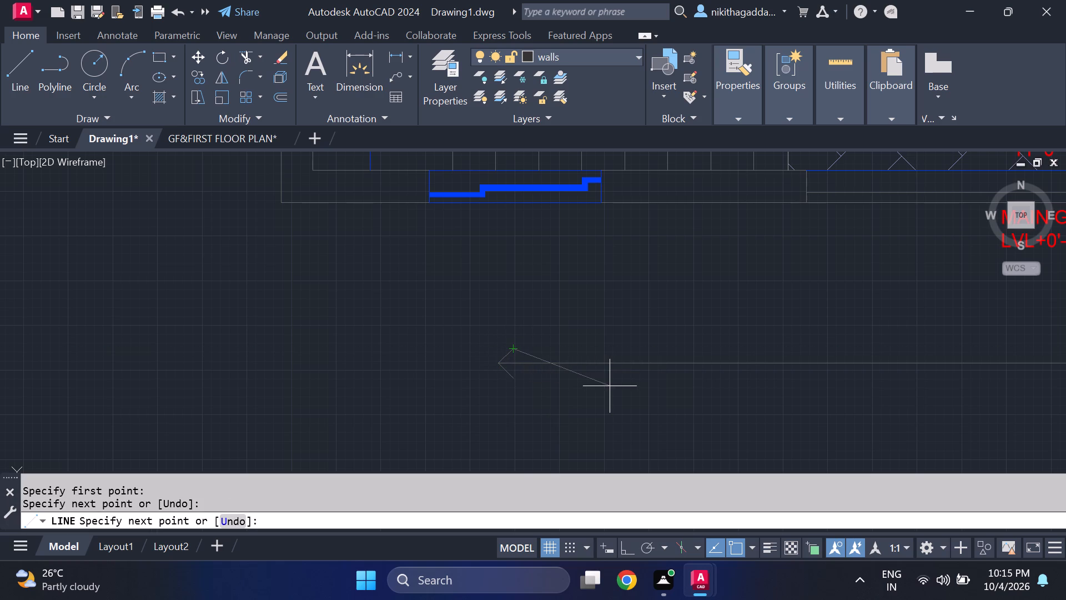
key("Escape")
scroll(618, 364, "down", 2)
scroll(594, 339, "up", 2)
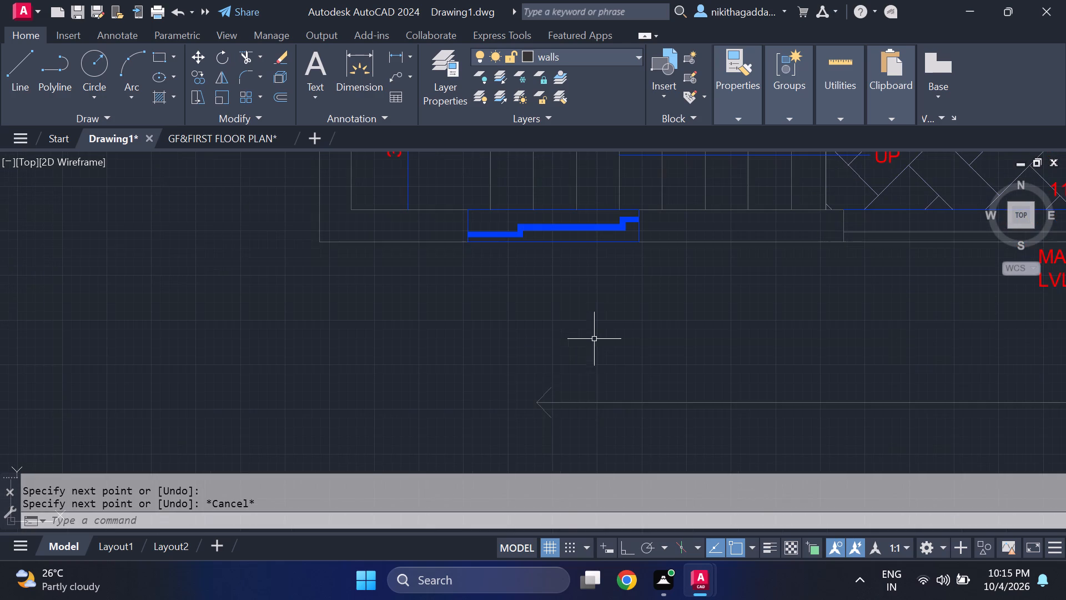
Mirror the two arrowhead lines about a vertical axis through the horizontal line, keeping the source objects.
middle_click_drag(559, 396, 564, 337)
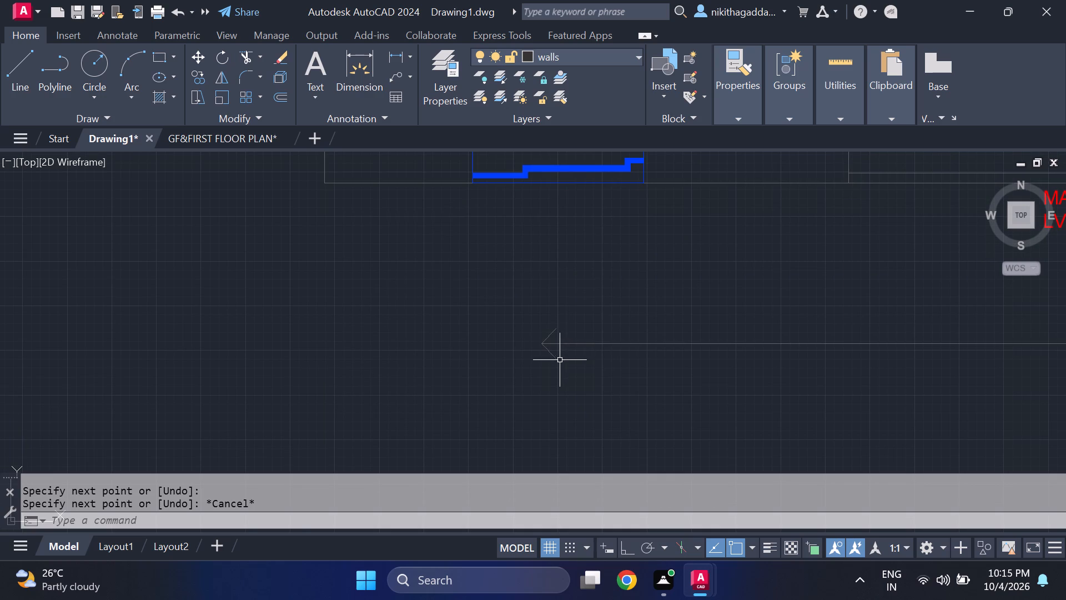
left_click(564, 336)
left_click(537, 332)
left_click(567, 357)
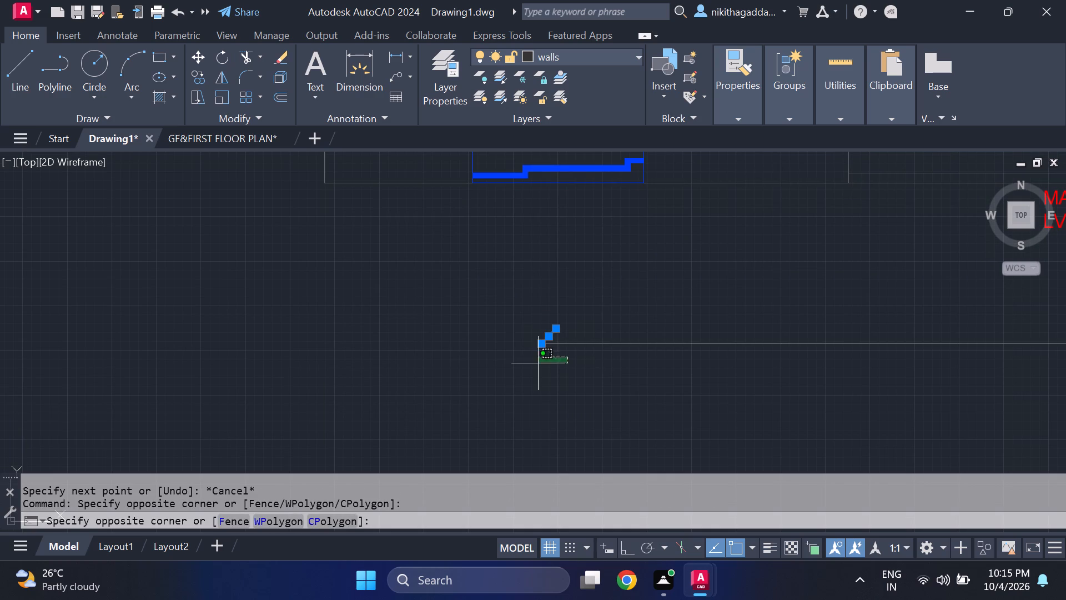
left_click(537, 364)
type("MI\\")
key("Return")
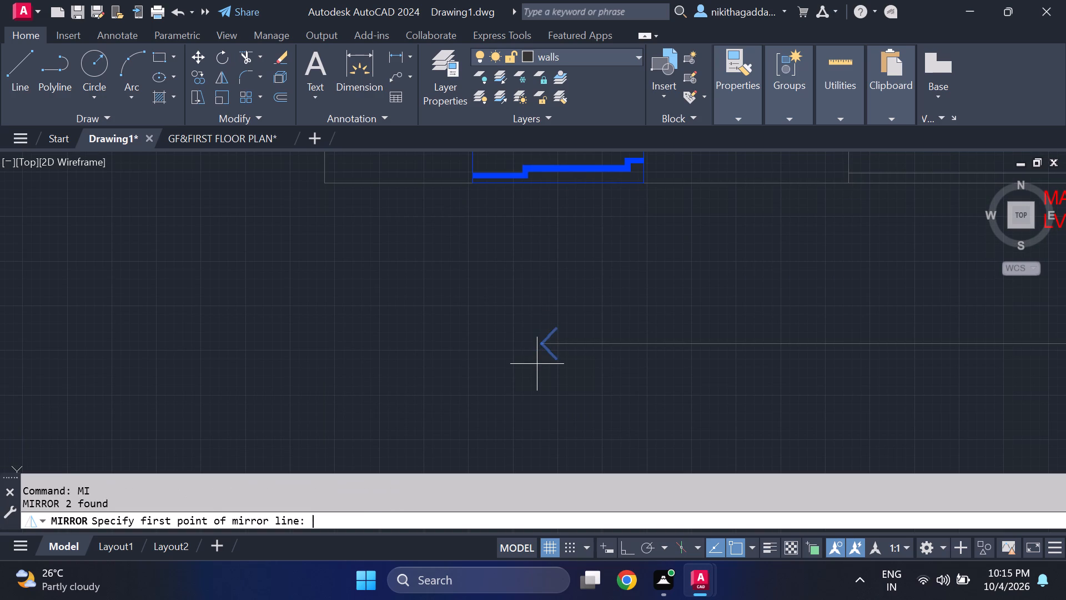
scroll(535, 338, "down", 4)
scroll(617, 341, "up", 2)
left_click(617, 331)
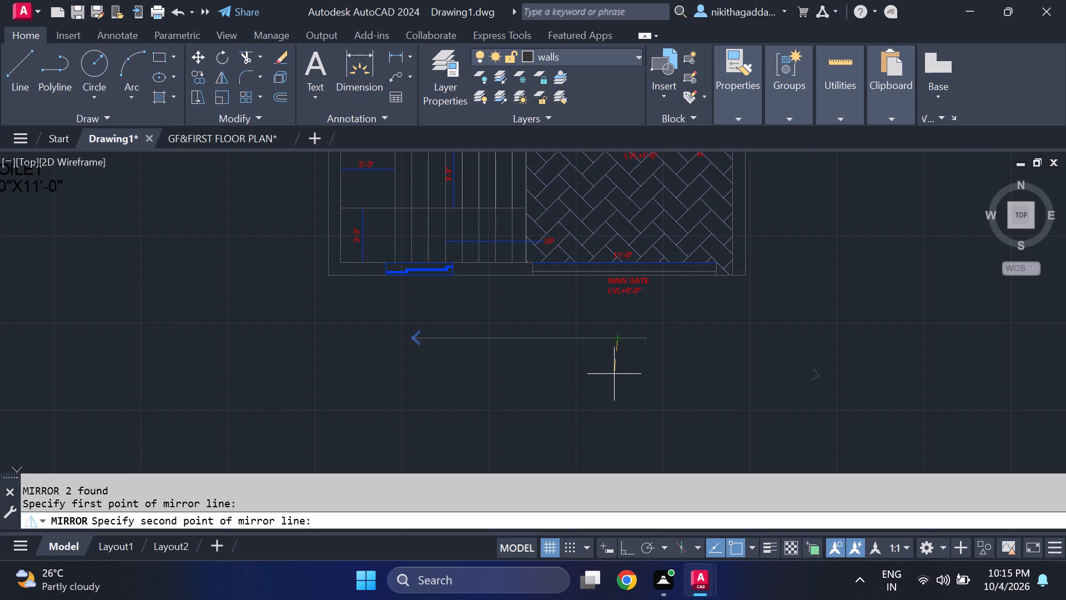
key("F8")
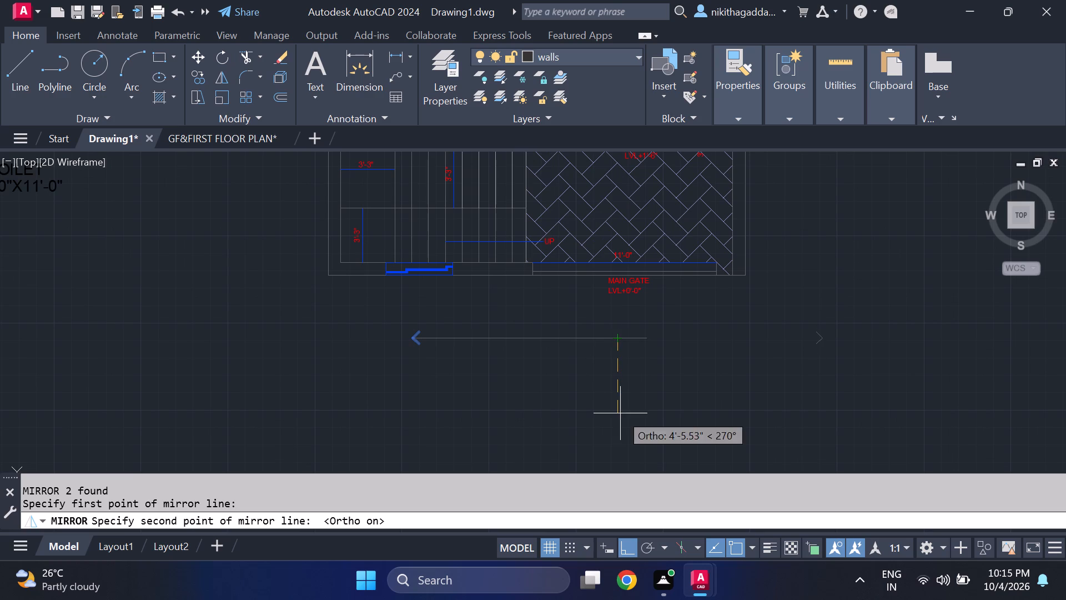
left_click(620, 414)
key("n")
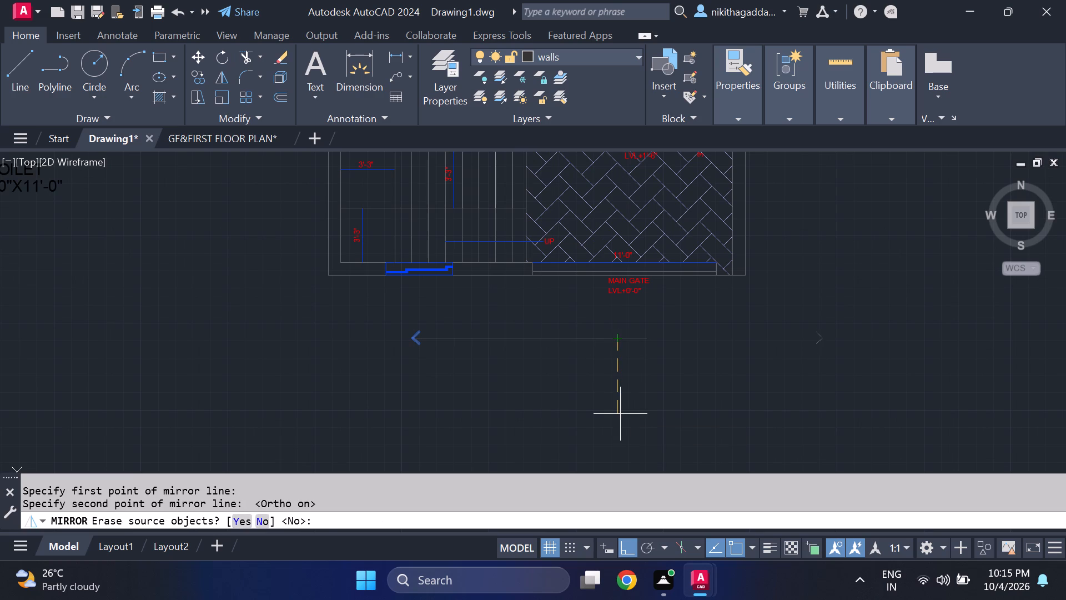
key("o")
key("Return")
Move the mirrored arrowhead so its tip meets the horizontal line's right end.
left_click_drag(865, 328, 858, 328)
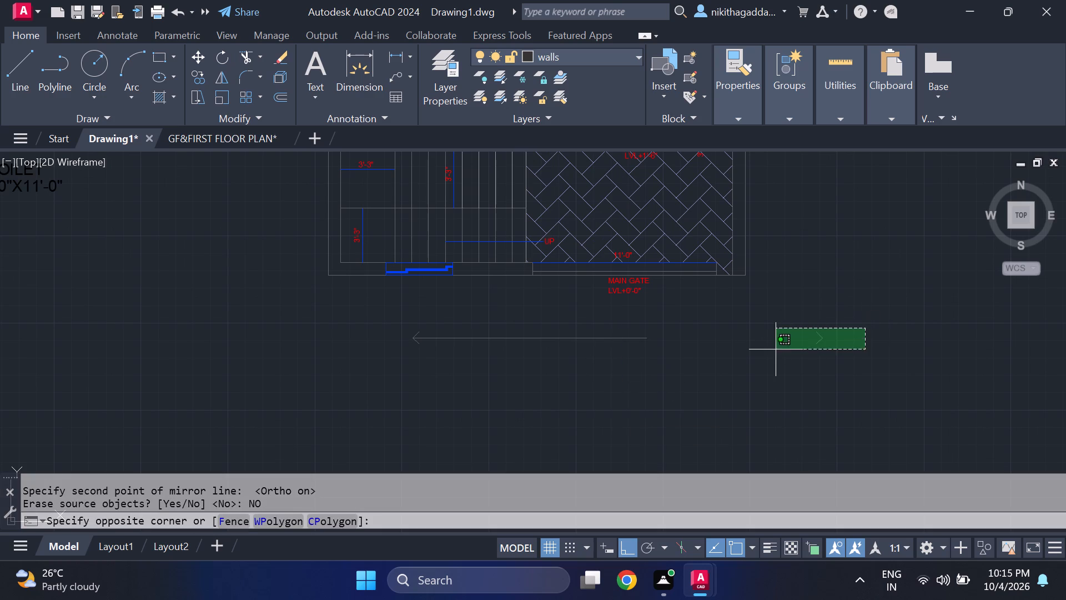
left_click(776, 351)
key("m")
key("Return")
scroll(826, 326, "up", 1)
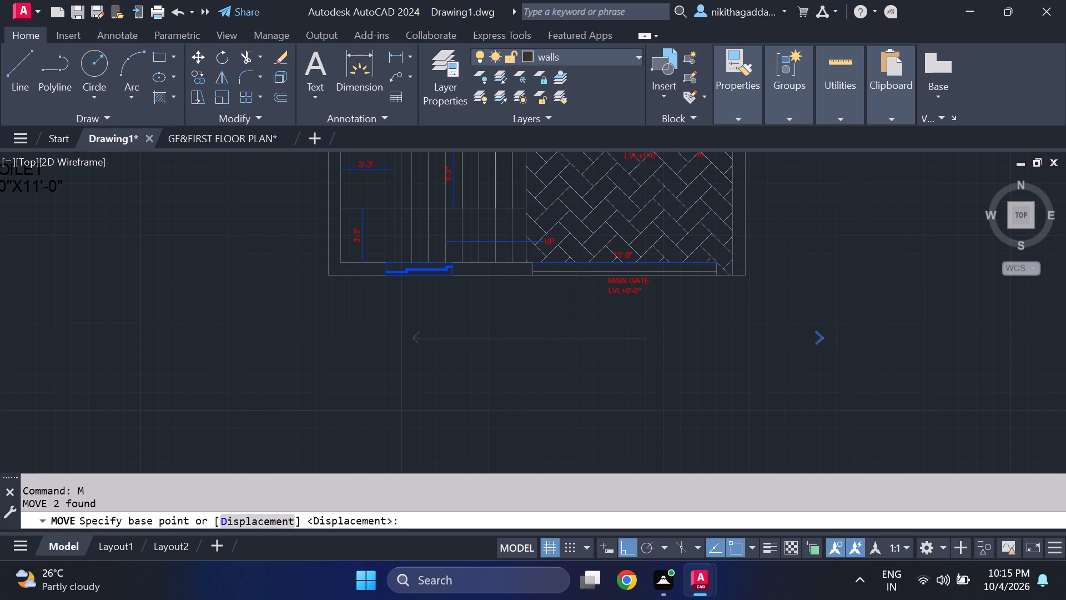
scroll(825, 328, "up", 1)
left_click(818, 357)
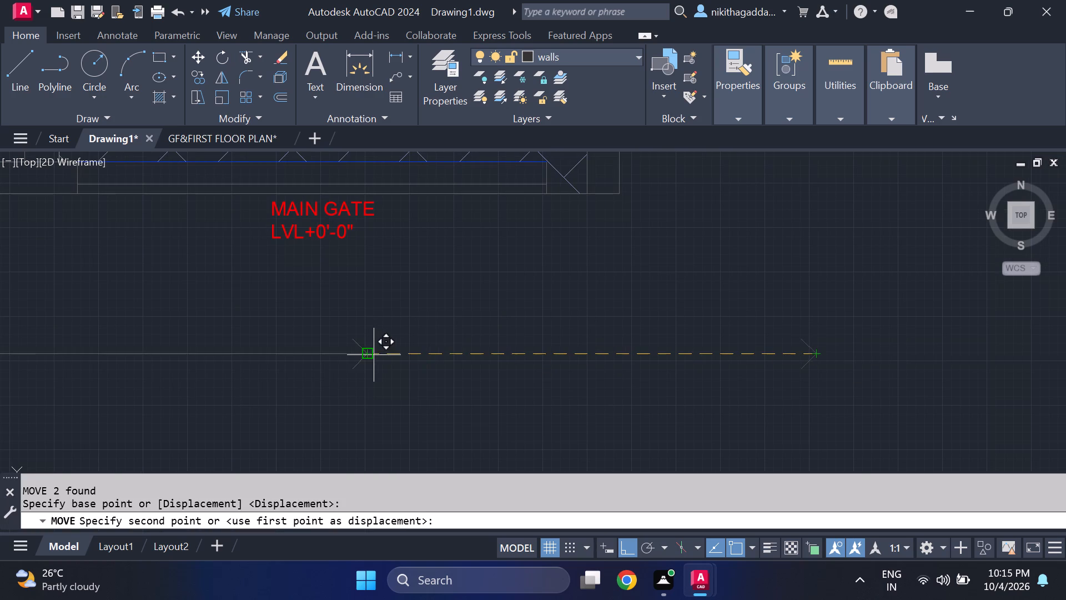
left_click(375, 354)
scroll(642, 345, "down", 4)
scroll(580, 336, "up", 2)
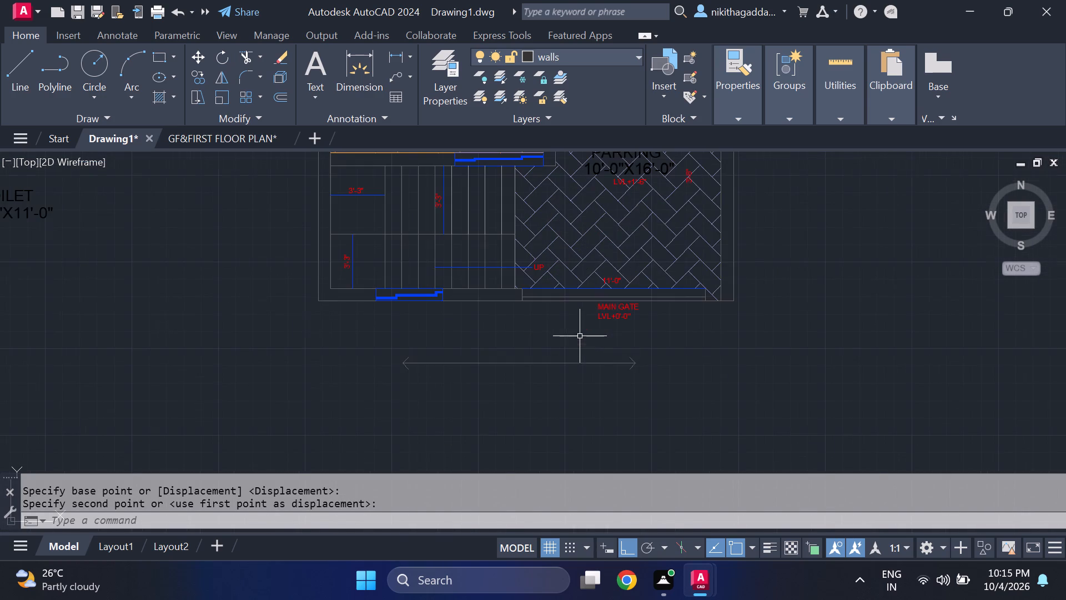
Add single-line text ROAD with rotation 0 just above the middle of the double-headed arrow line.
type("DT")
key("Return")
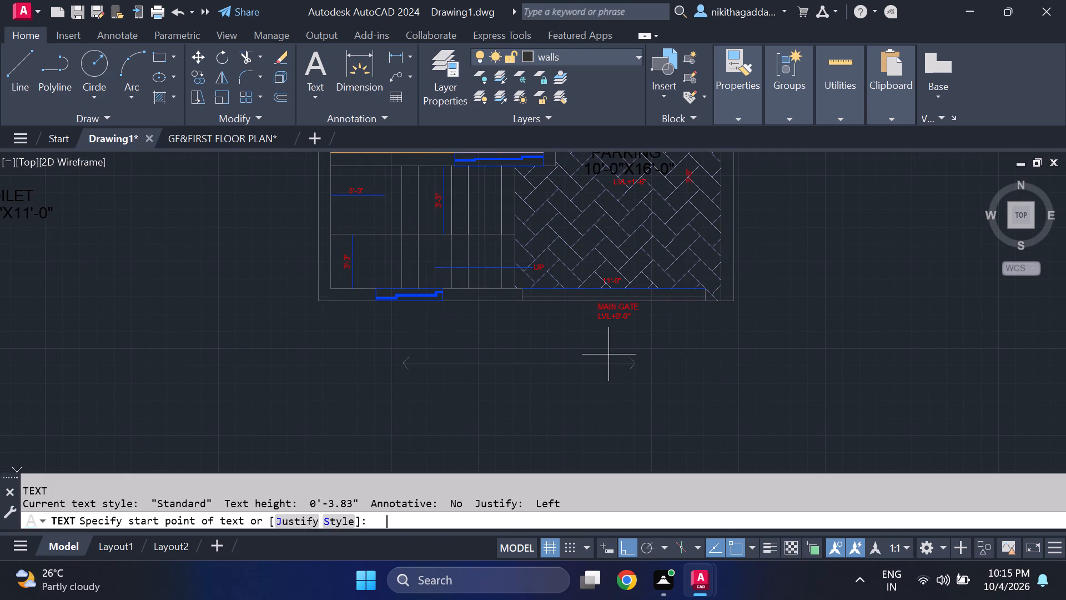
scroll(519, 361, "up", 2)
left_click(505, 352)
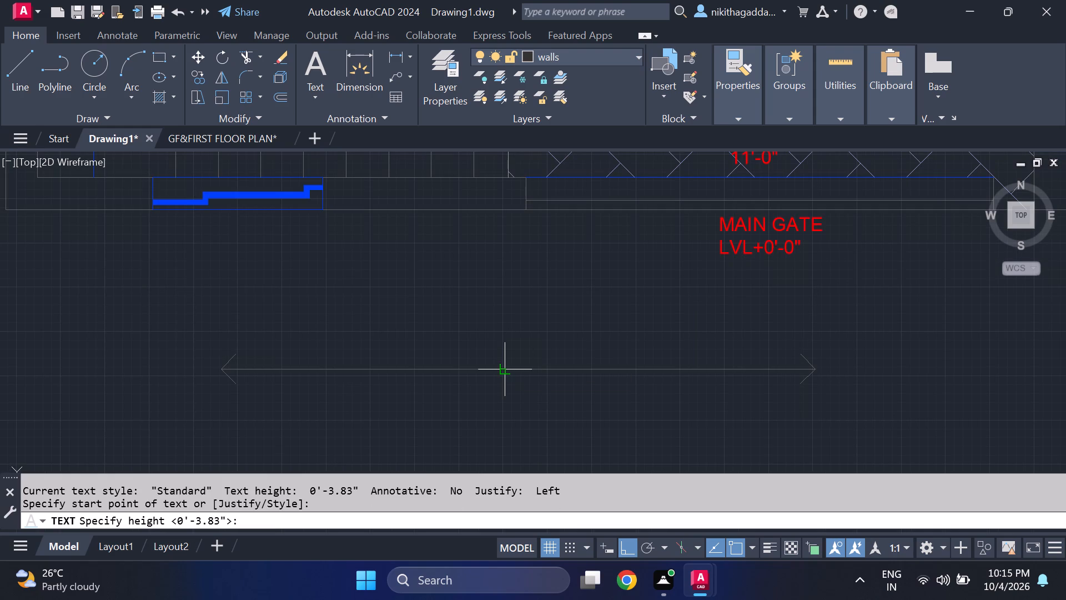
left_click(505, 376)
key("0")
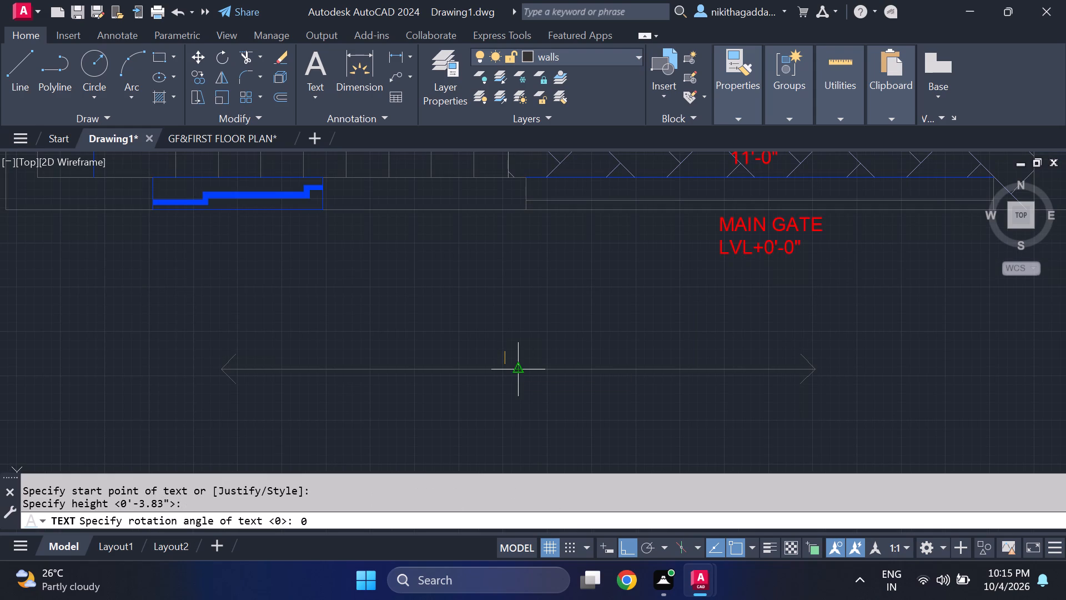
key("Return")
type("ROAE")
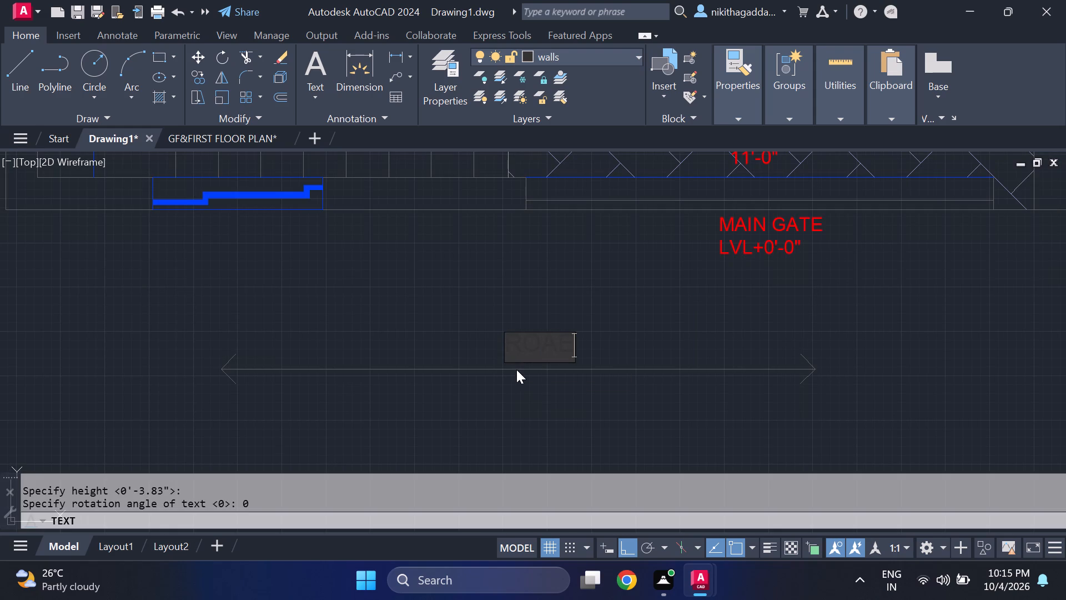
key("BackSpace")
key("d")
key("Return")
key("Return")
Move the ROAD text down so it sits centred on the arrow line.
left_click(570, 340)
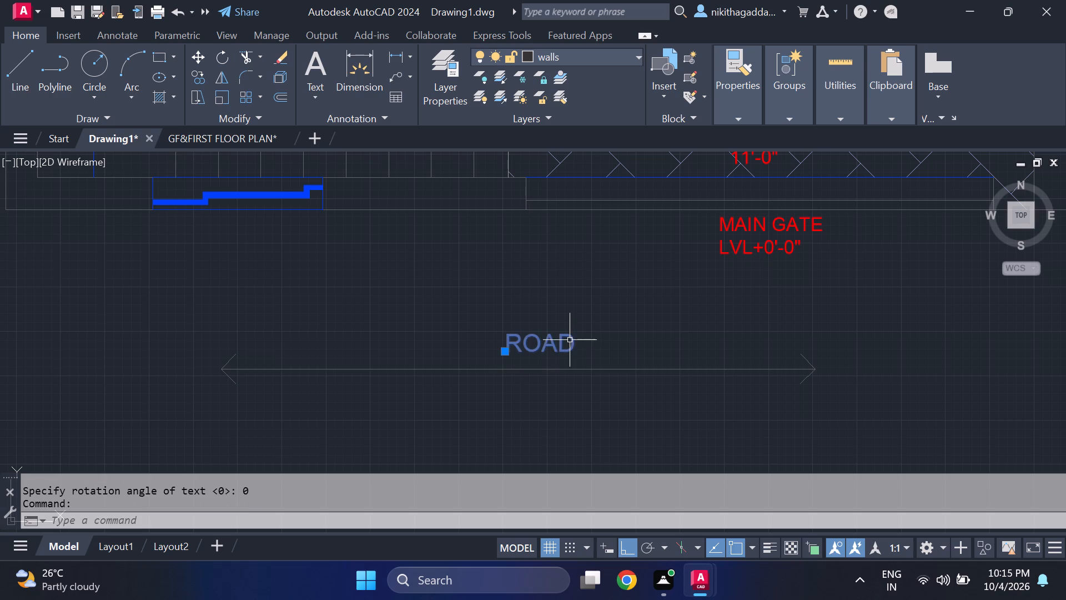
left_click(524, 353)
key("m")
key("Return")
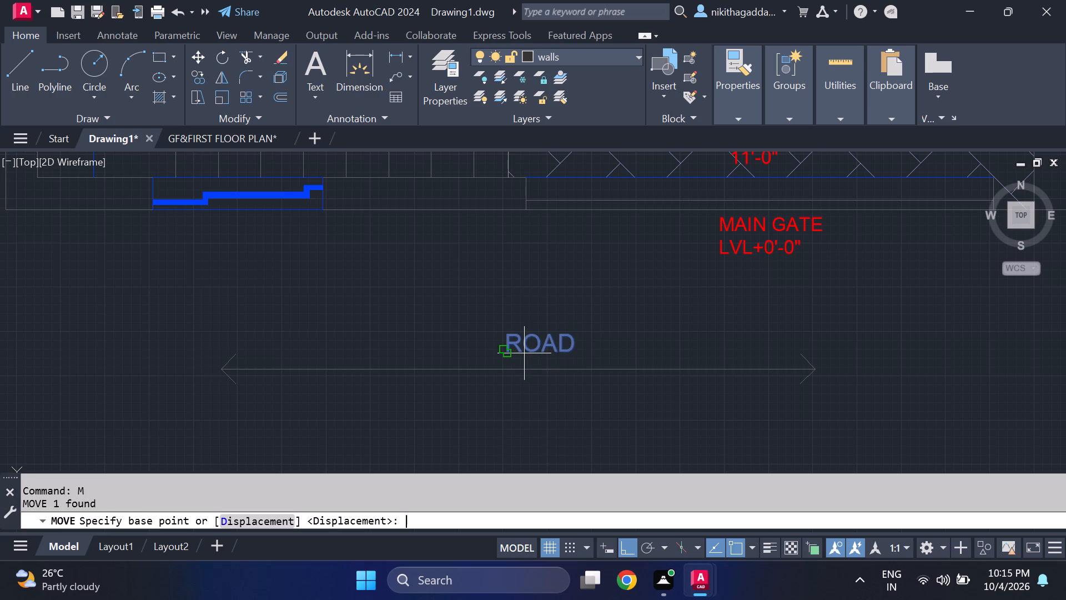
left_click(522, 358)
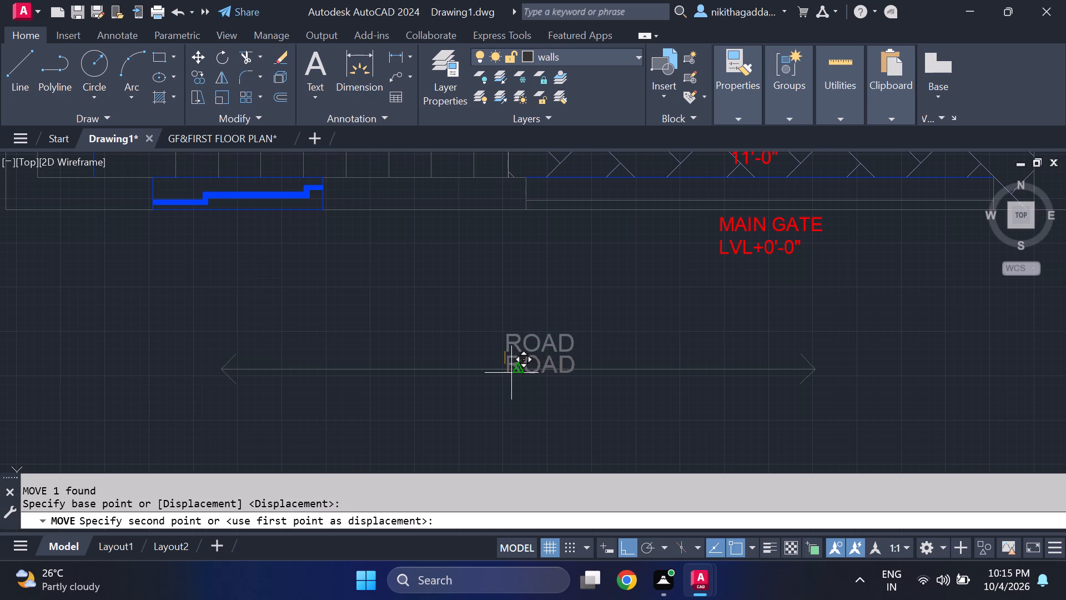
scroll(511, 373, "up", 2)
left_click(485, 382)
scroll(553, 370, "down", 4)
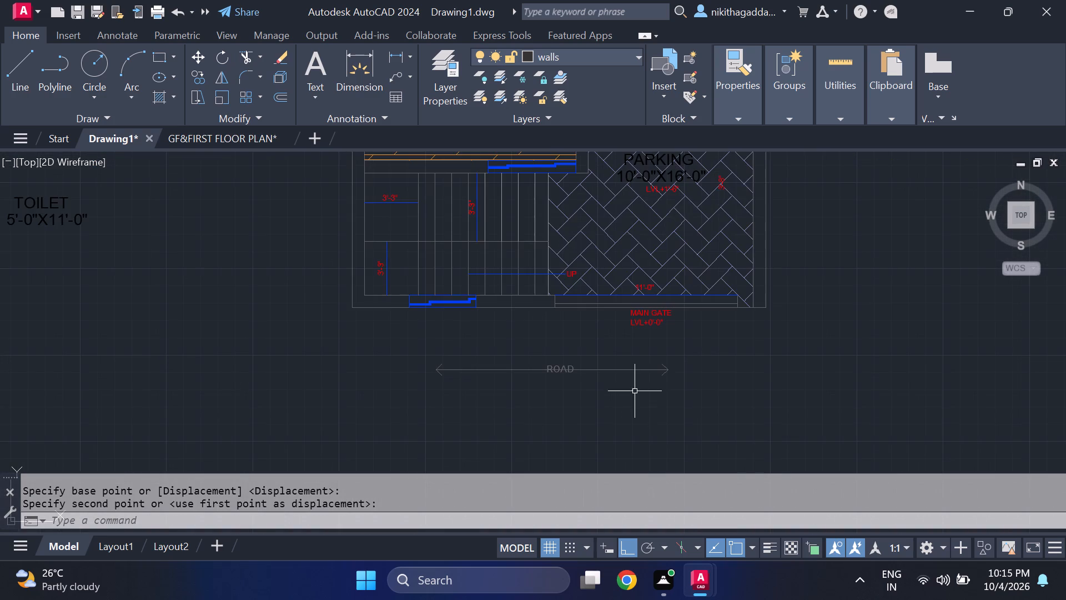
Trim away the part of the arrow line that runs through the ROAD text.
type("TR")
key("Return")
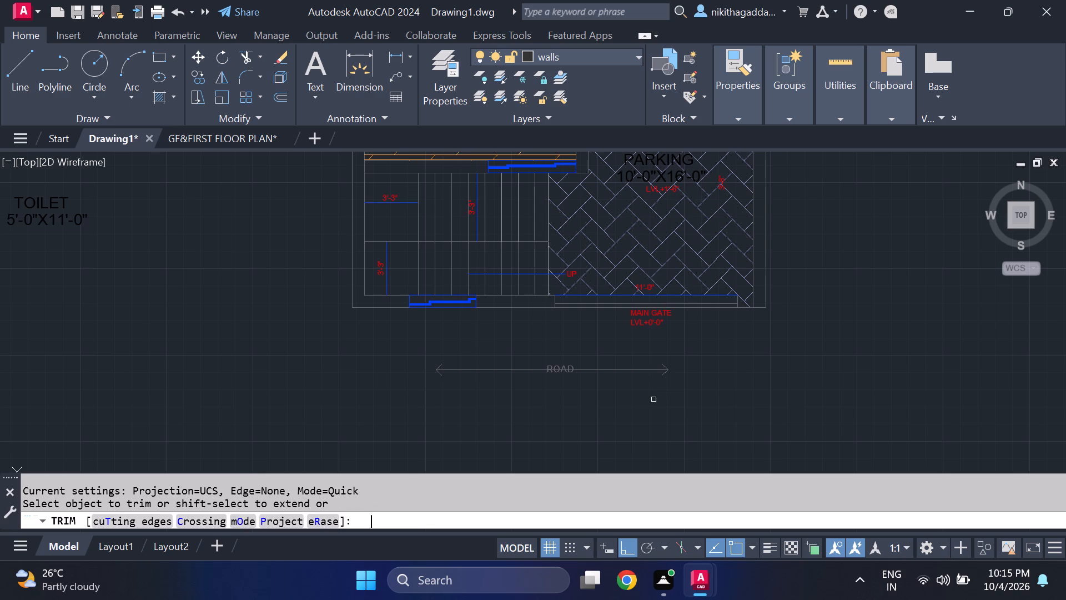
scroll(590, 367, "up", 3)
scroll(440, 383, "up", 2)
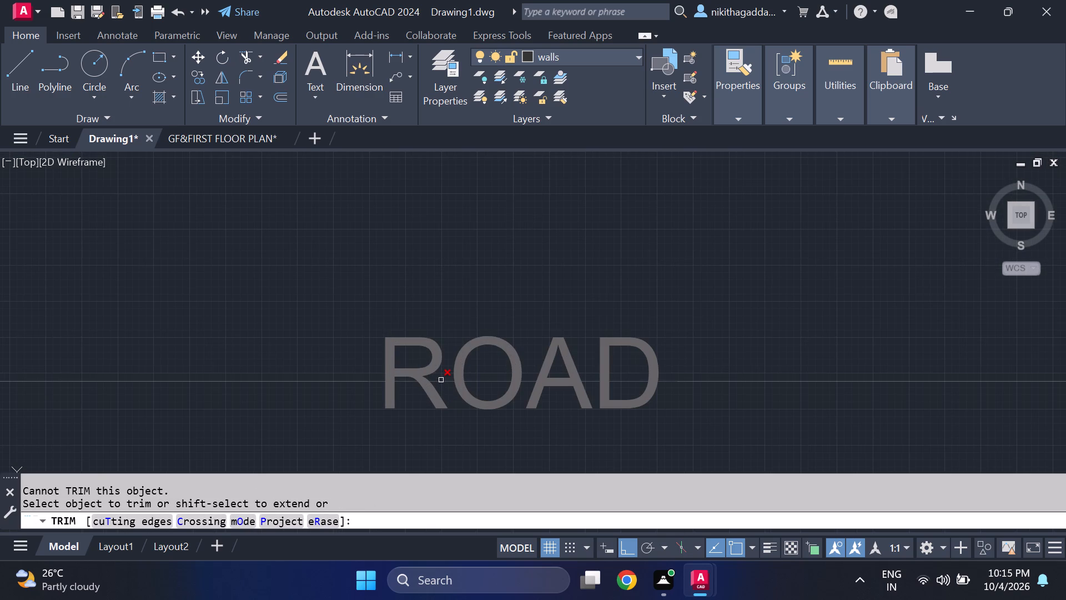
left_click(441, 380)
scroll(674, 447, "down", 4)
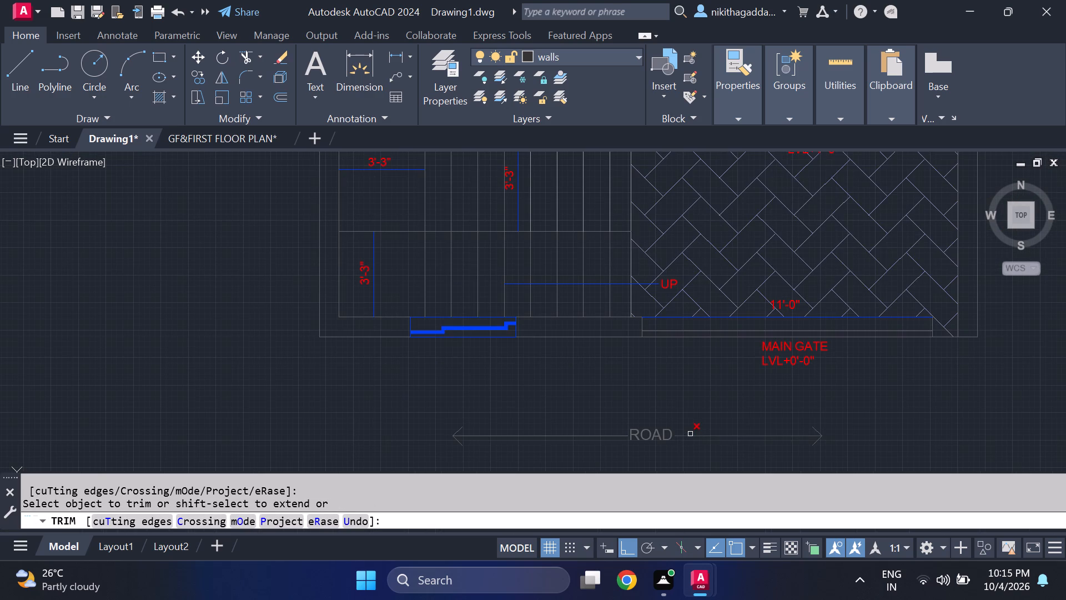
key("Escape")
middle_click_drag(660, 472, 637, 408)
scroll(637, 402, "up", 1)
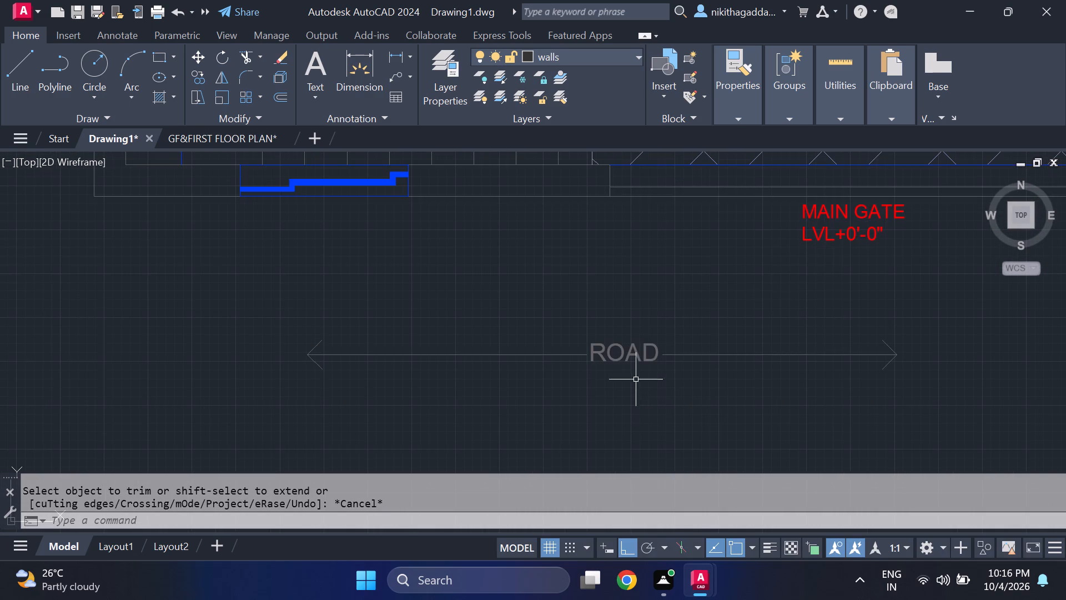
Scale the ROAD text up slightly, using its lower-left corner as the base point.
left_click(636, 337)
left_click(614, 355)
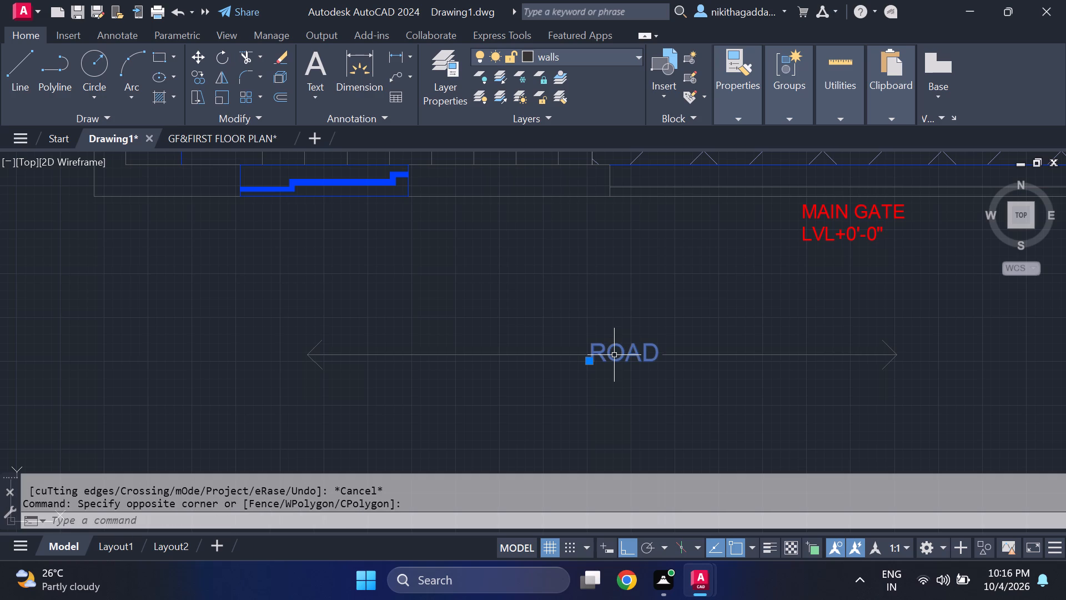
type("SCALE")
key("Return")
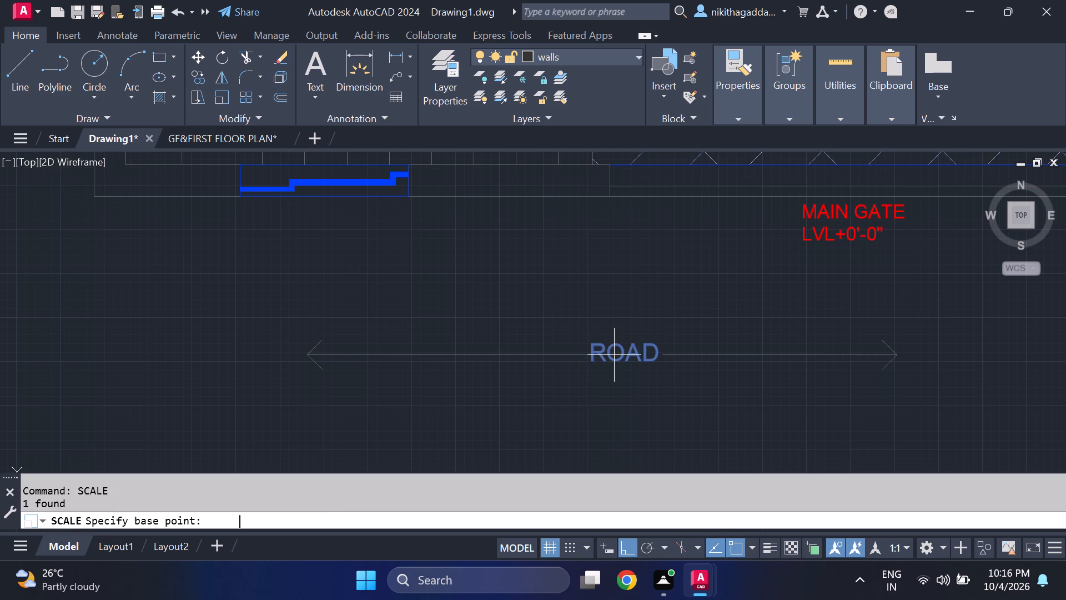
left_click(590, 363)
scroll(602, 349, "up", 3)
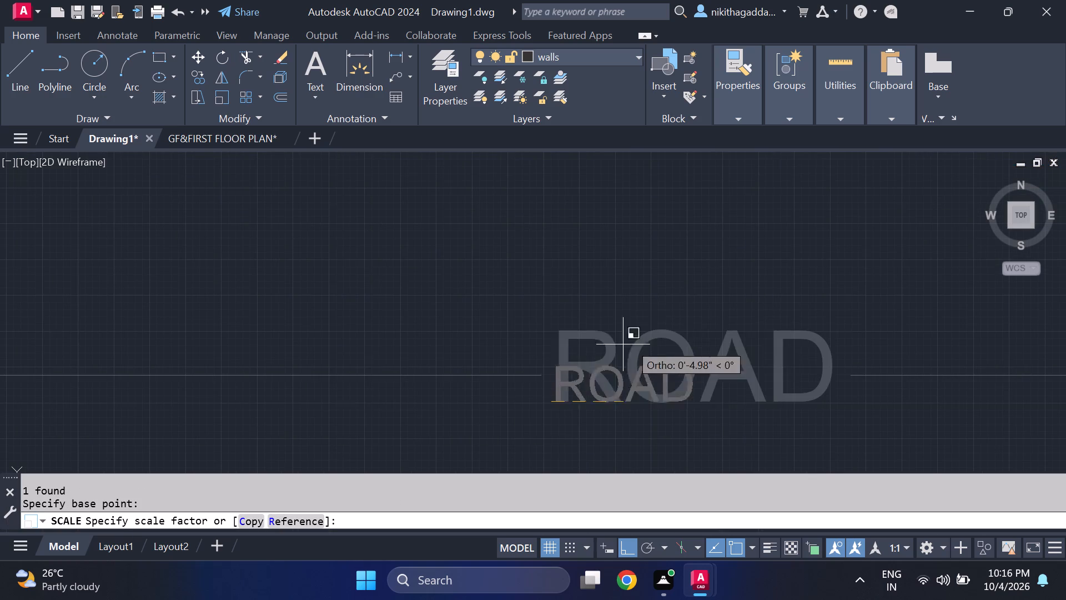
left_click(728, 265)
scroll(730, 276, "down", 3)
Move the ROAD text slightly left along the arrow line to recentre it in the gap.
left_click(742, 288)
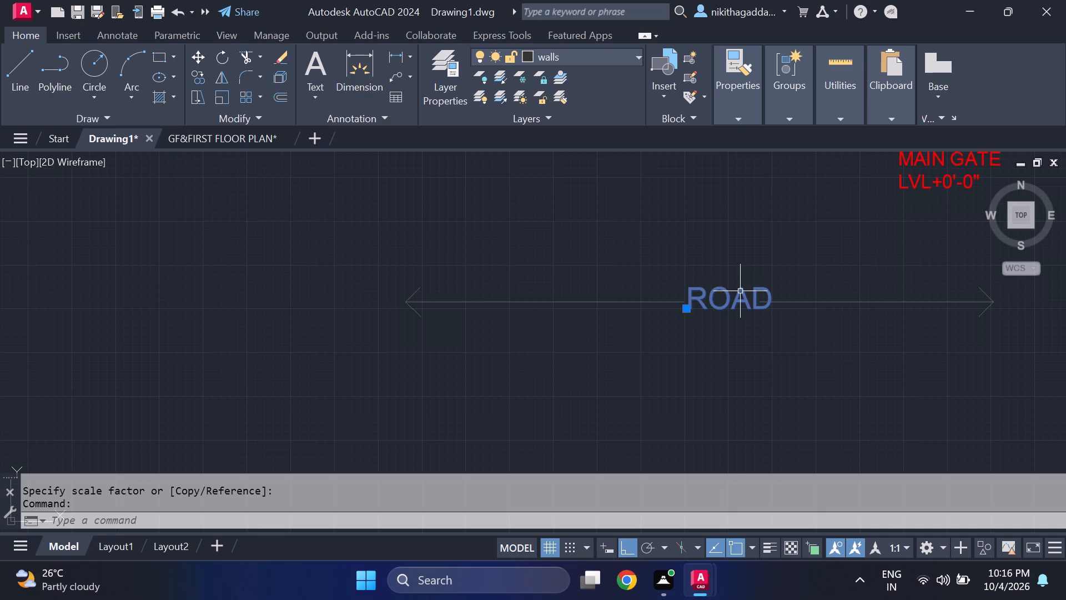
key("m")
key("Return")
scroll(722, 262, "up", 2)
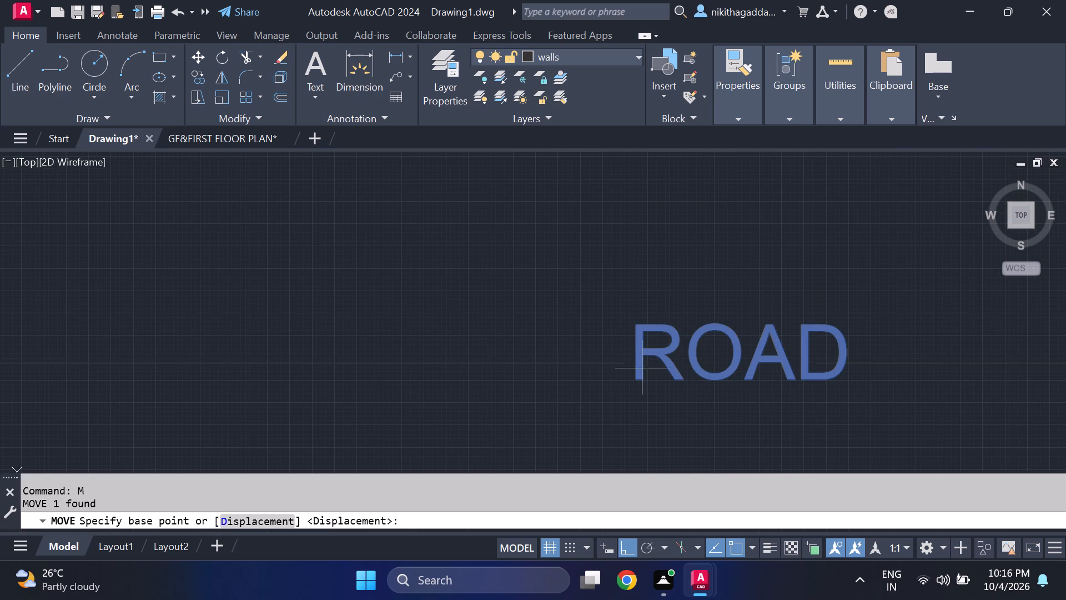
left_click(632, 379)
left_click(618, 378)
scroll(638, 362, "down", 3)
Trim the piece of arrow line that overlaps the letter D of the ROAD text.
type("TR")
key("Return")
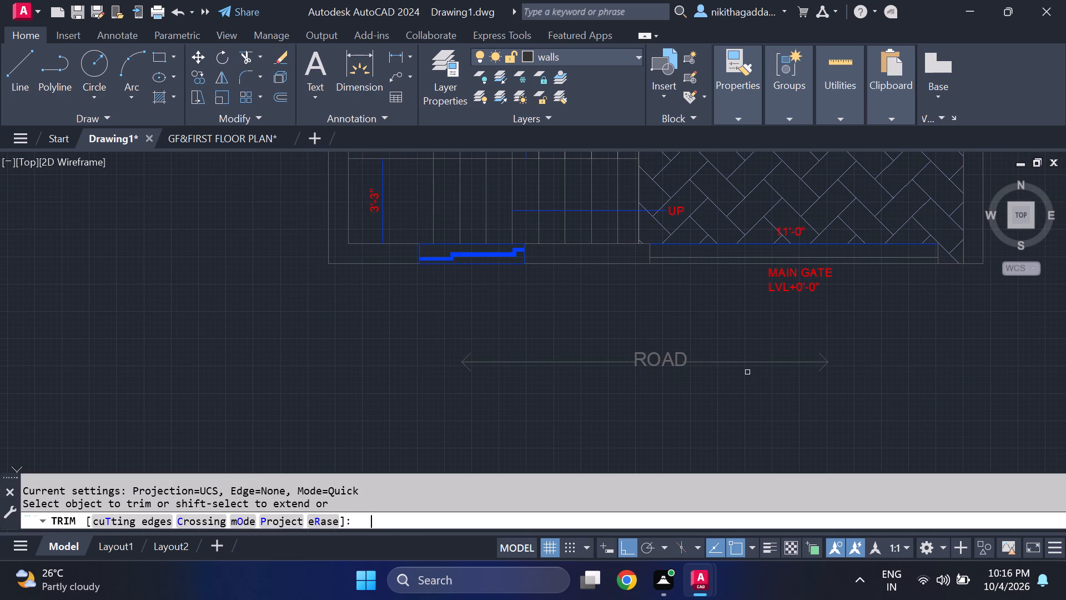
scroll(706, 369, "up", 2)
scroll(665, 352, "up", 2)
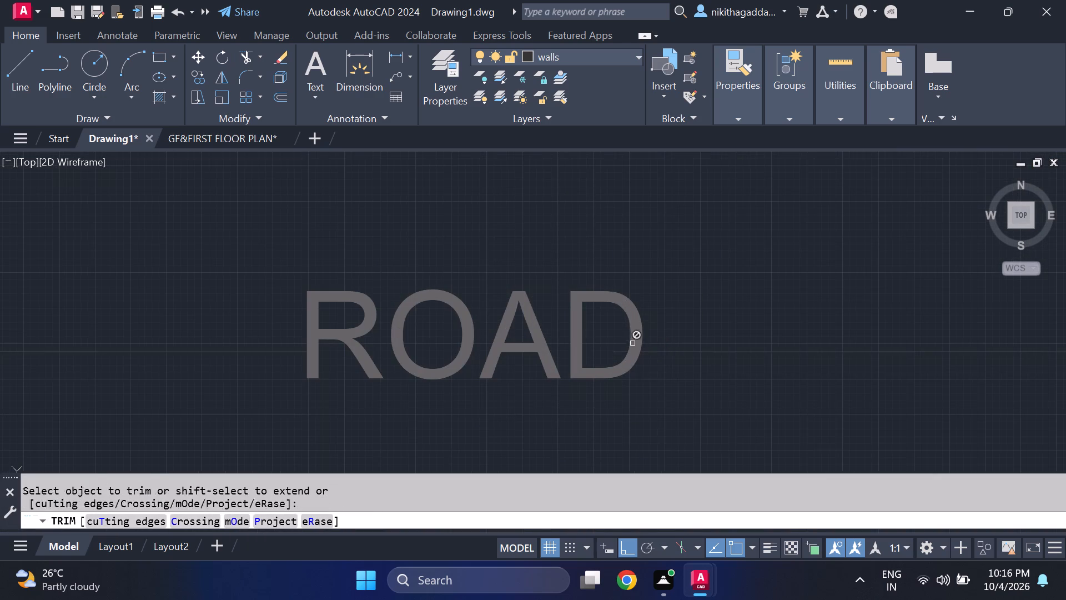
left_click(616, 351)
scroll(639, 357, "down", 4)
scroll(702, 404, "down", 3)
key("Escape")
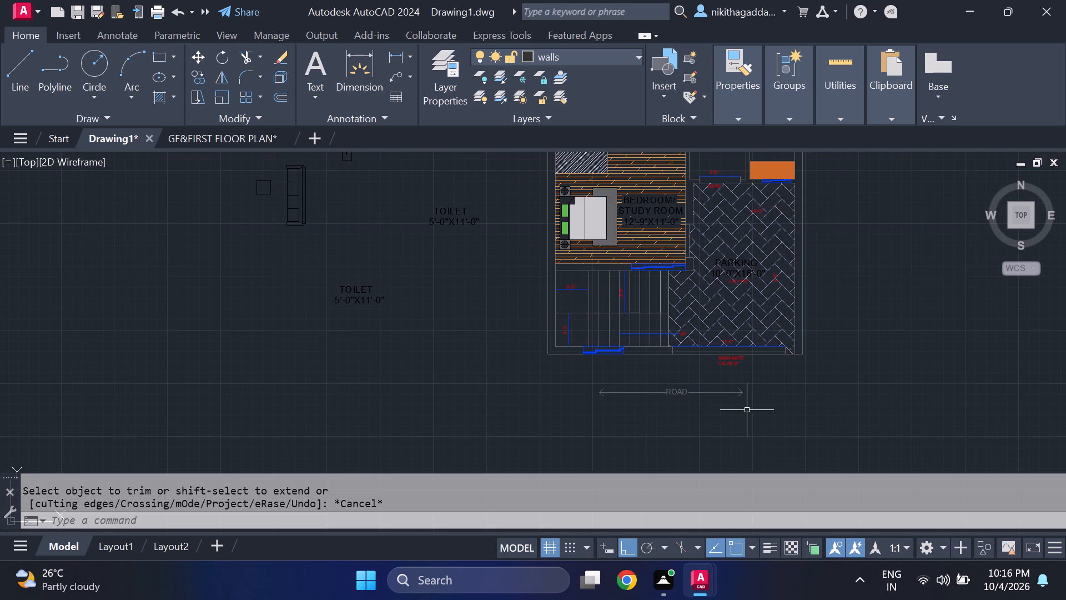
Scale the ROAD text up to about twice its size from its lower-left corner.
scroll(736, 416, "down", 2)
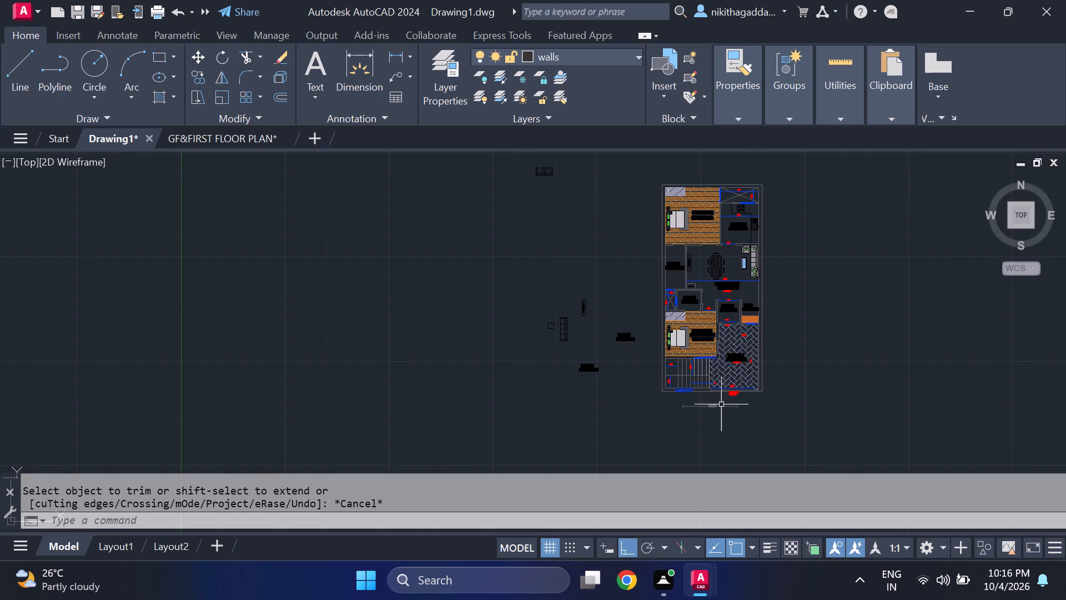
scroll(720, 404, "up", 4)
middle_click_drag(711, 437, 712, 402)
scroll(712, 393, "up", 1)
left_click(732, 377)
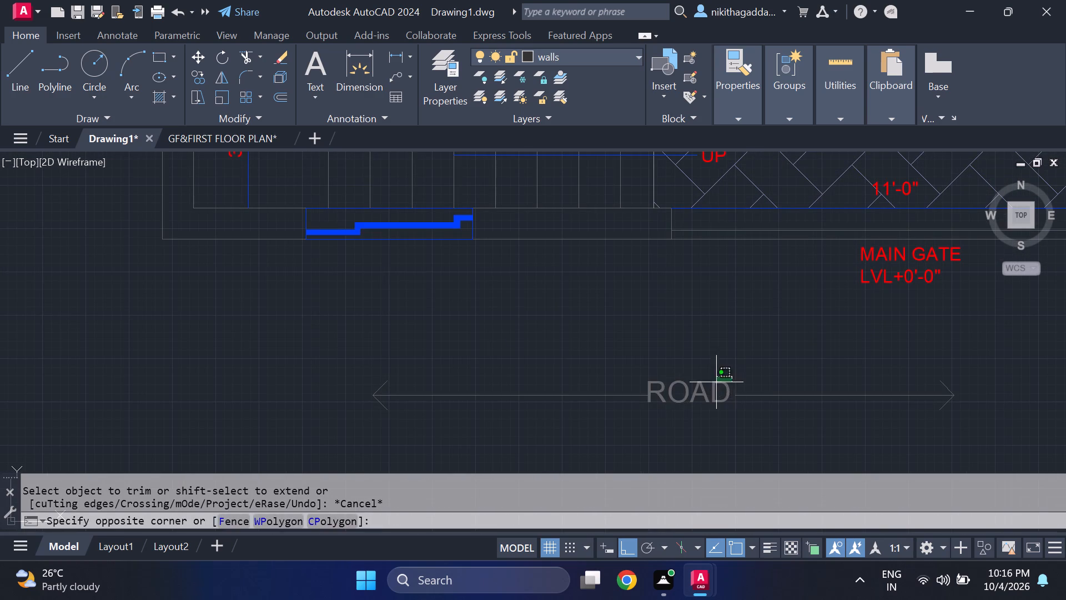
left_click(670, 400)
type("SCALE")
key("Return")
left_click(646, 399)
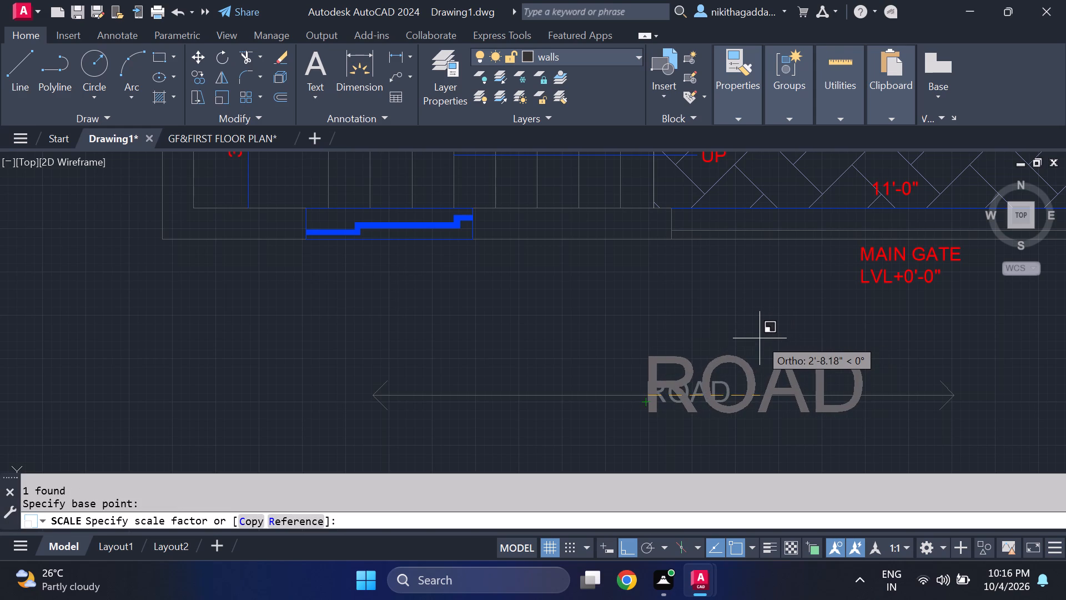
left_click(737, 344)
Move the enlarged ROAD text left so it sits centred on the double-headed arrow.
left_click(749, 368)
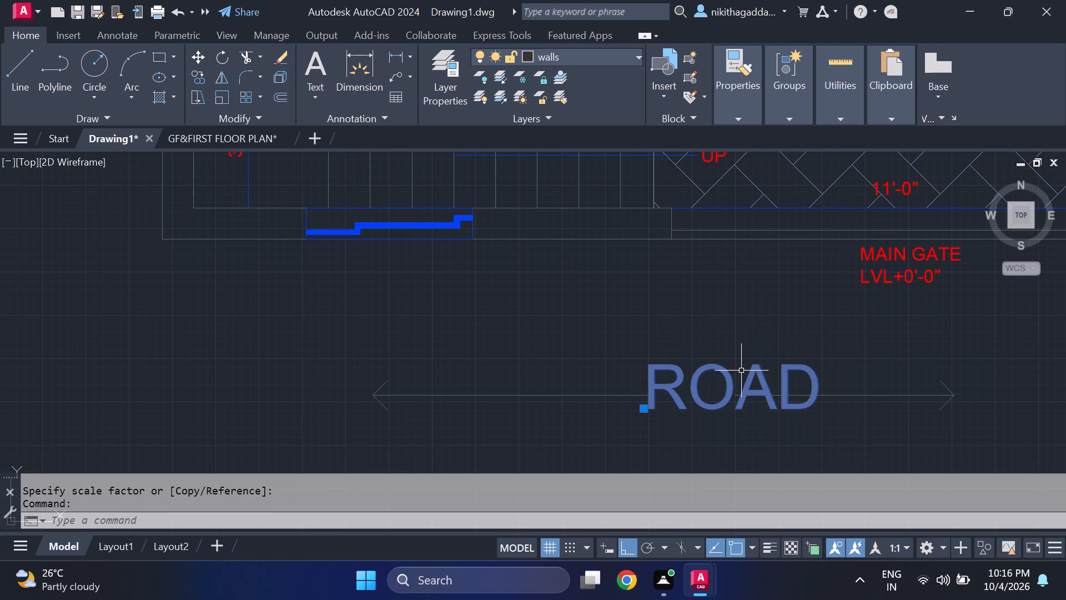
key("m")
key("Return")
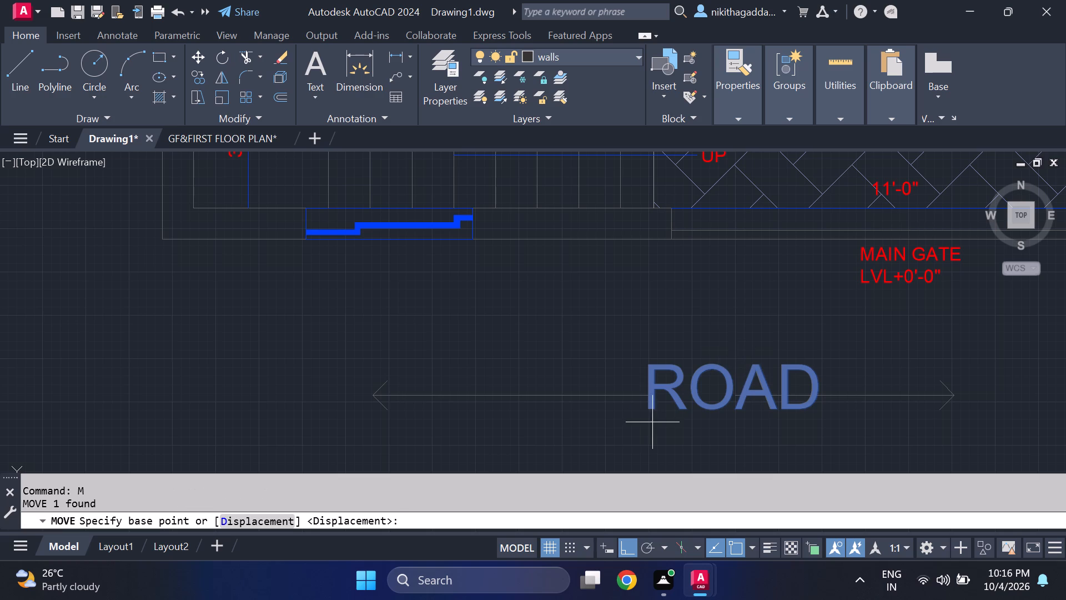
left_click(637, 408)
left_click(574, 411)
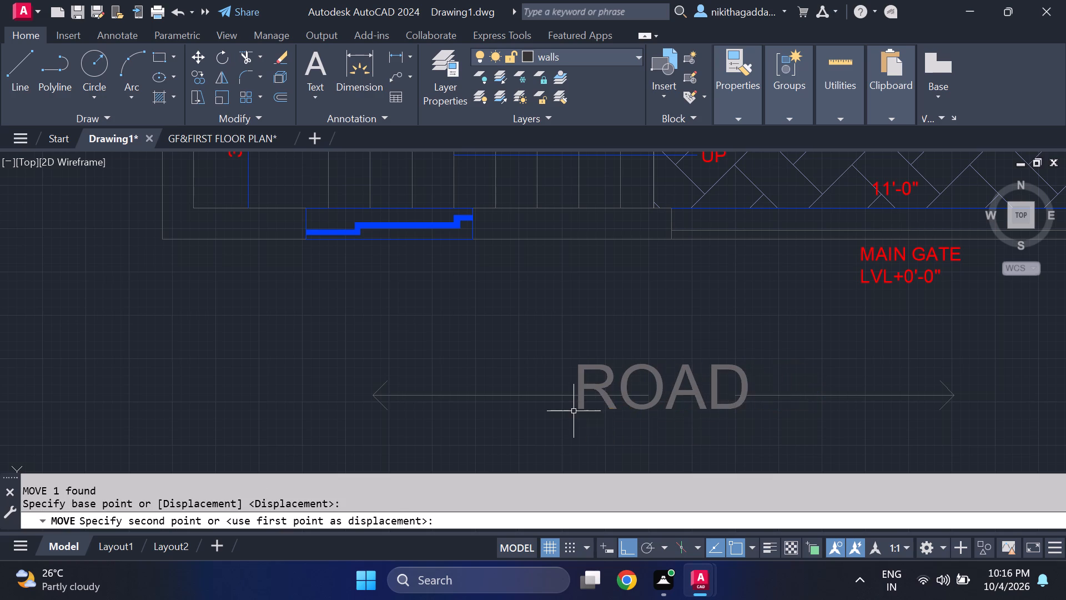
Trim the arrow line pieces overlapping the letters R and D at both ends of the ROAD text.
type("TR")
key("Return")
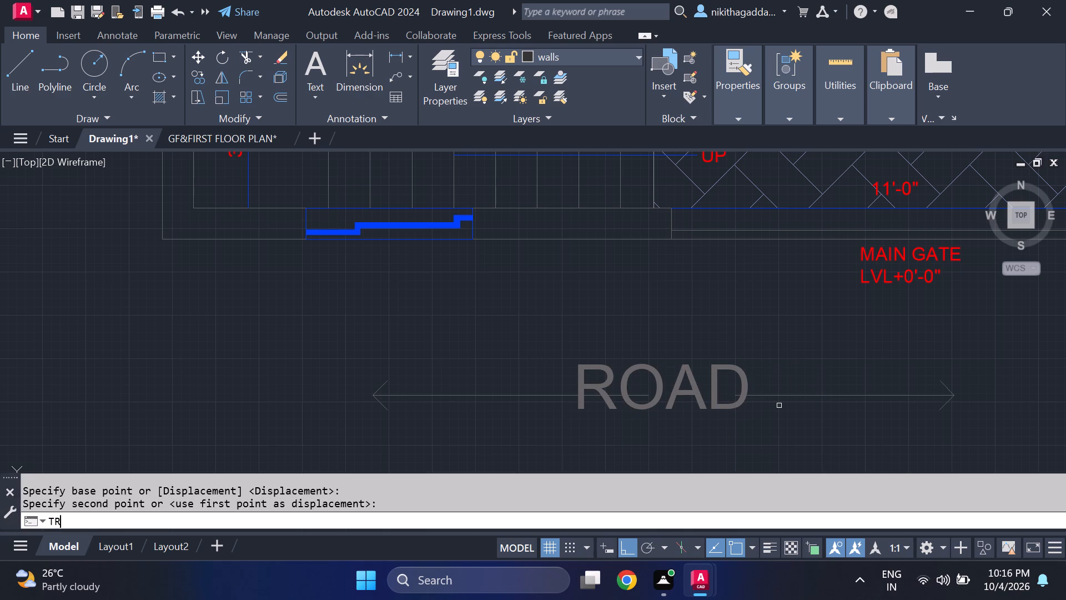
scroll(605, 395, "up", 1)
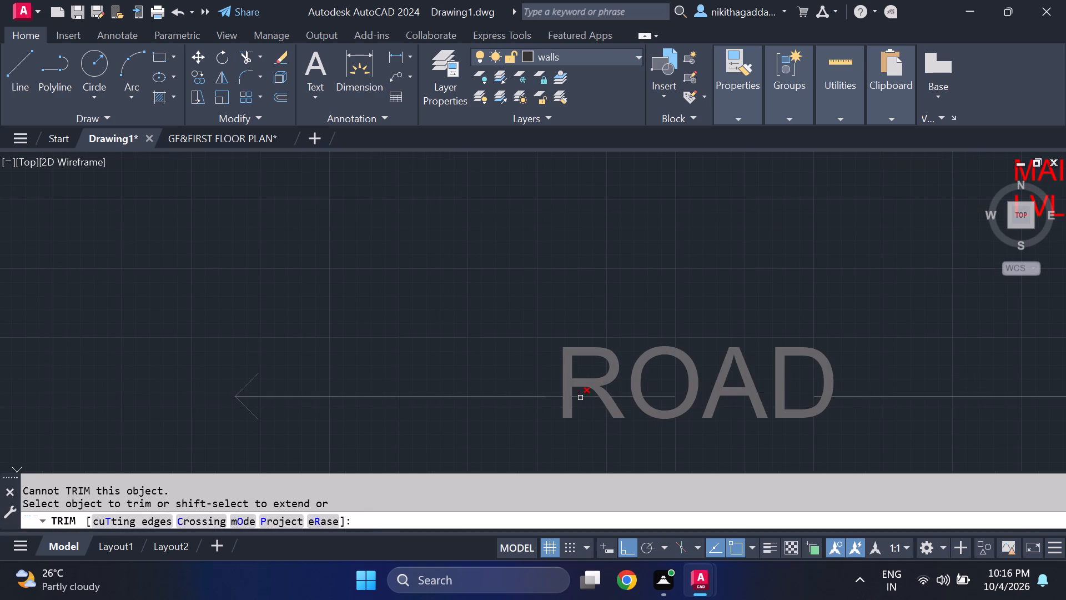
left_click(580, 398)
left_click(817, 398)
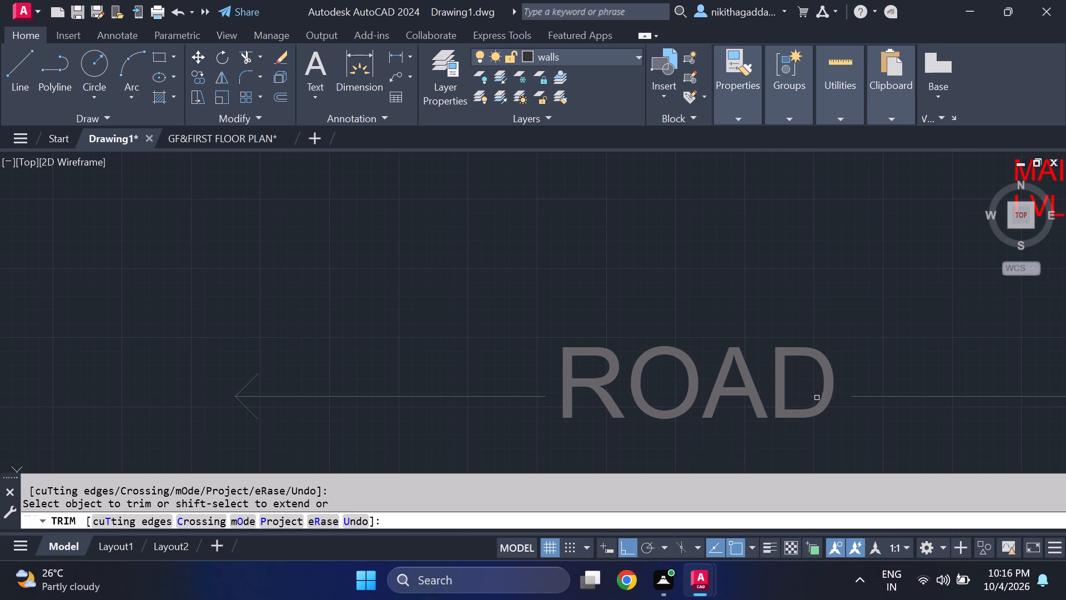
scroll(809, 395, "down", 3)
key("grave")
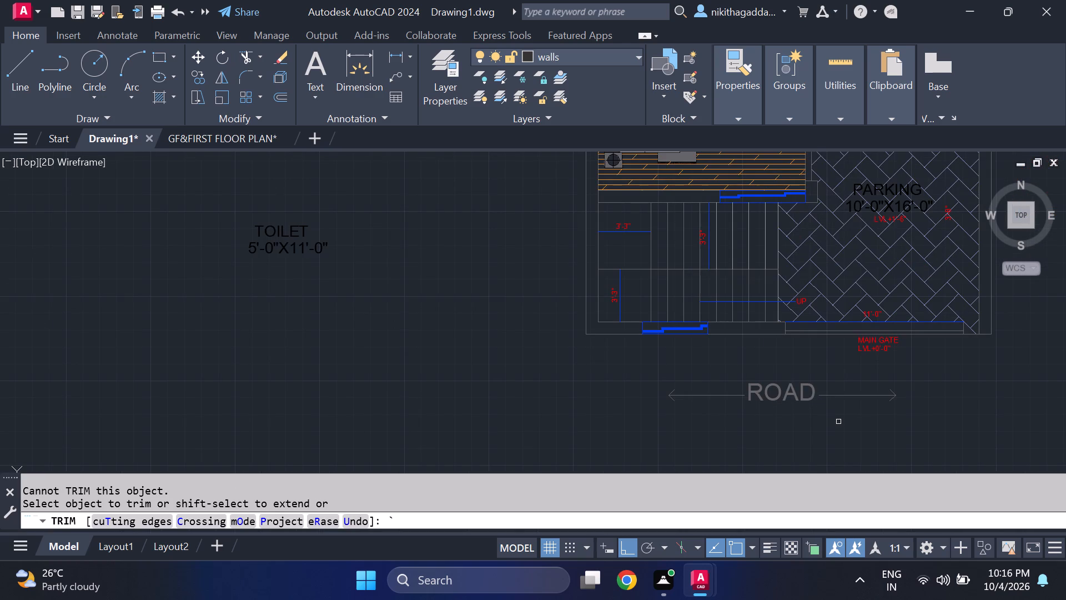
key("Escape")
Copy the ROAD text with Ortho off to a spot below the arrow's left end.
scroll(859, 407, "down", 2)
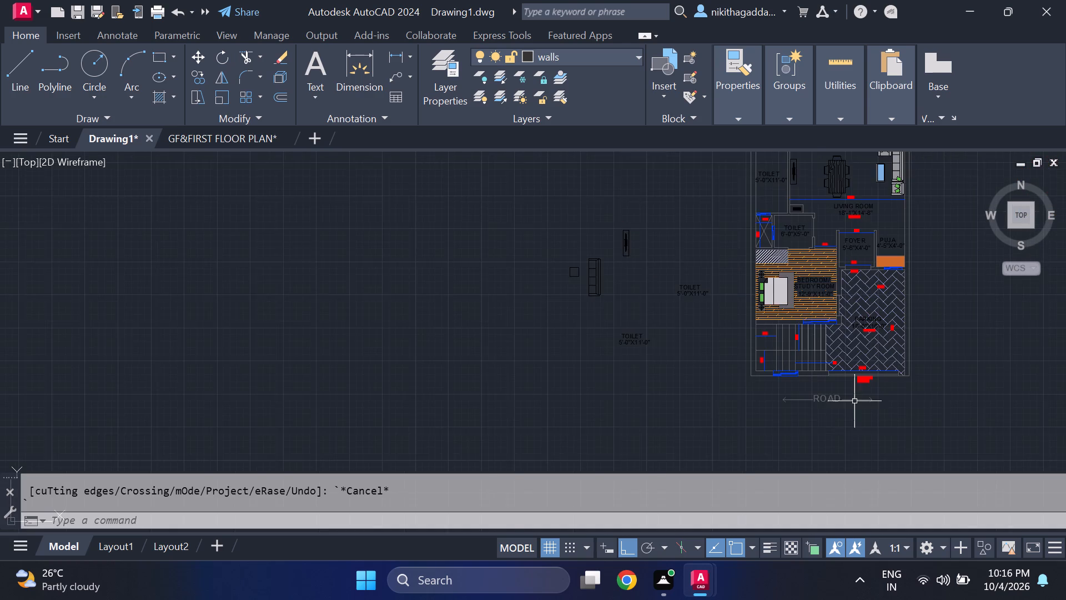
middle_click_drag(854, 401, 765, 332)
middle_click(765, 332)
scroll(767, 334, "down", 1)
scroll(762, 335, "up", 2)
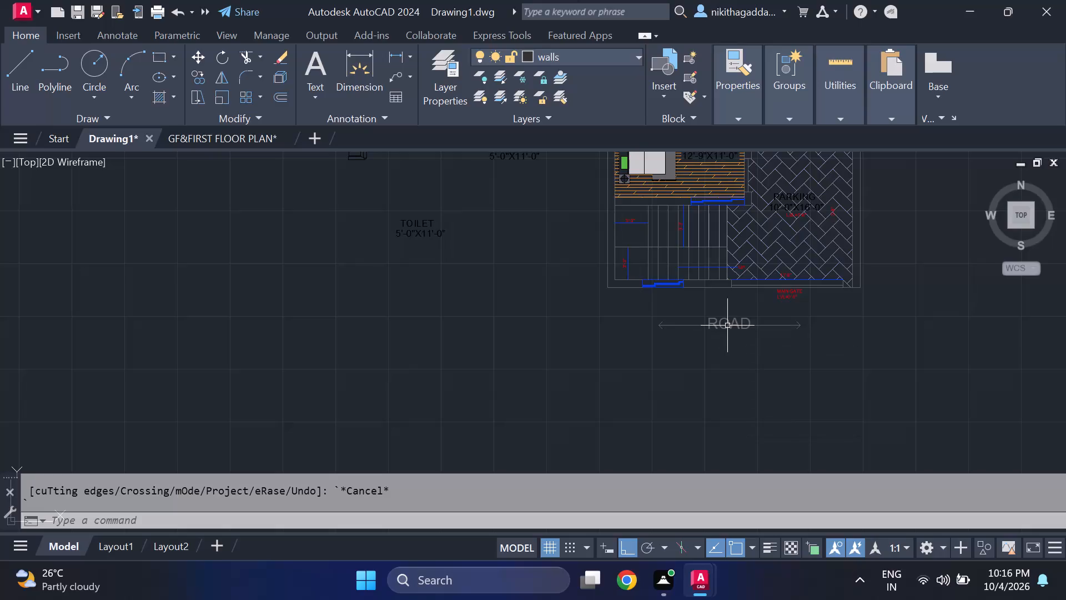
middle_click_drag(727, 323, 725, 340)
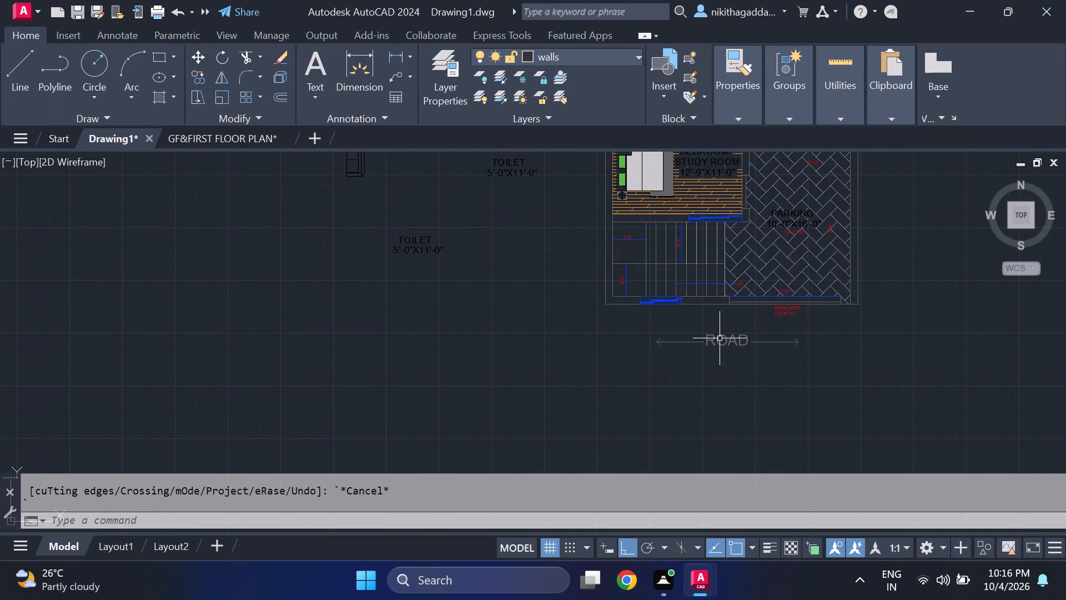
left_click(720, 341)
type("CO")
key("Return")
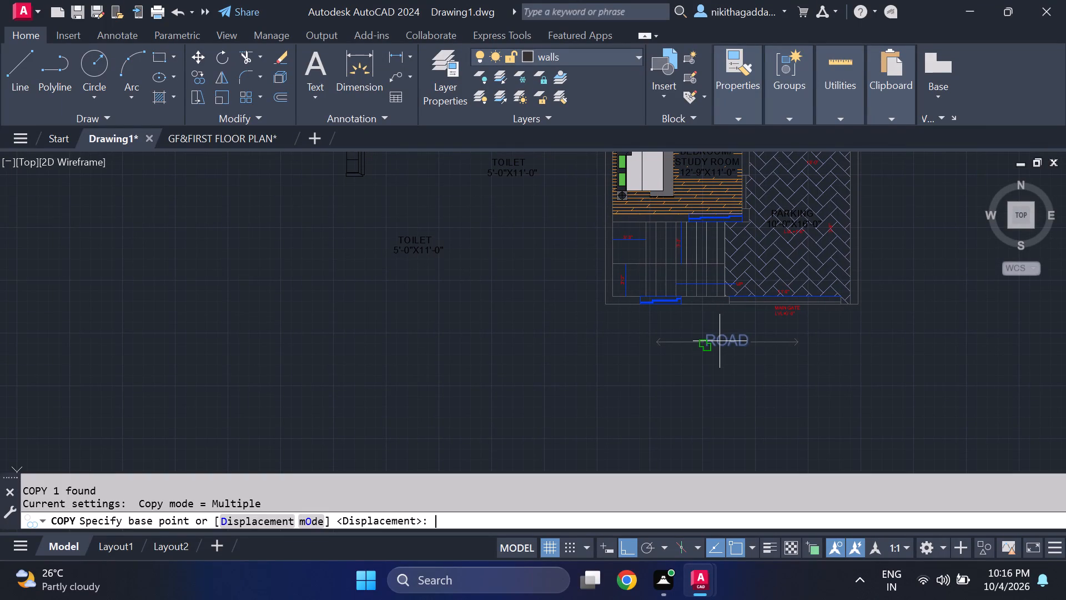
left_click(731, 344)
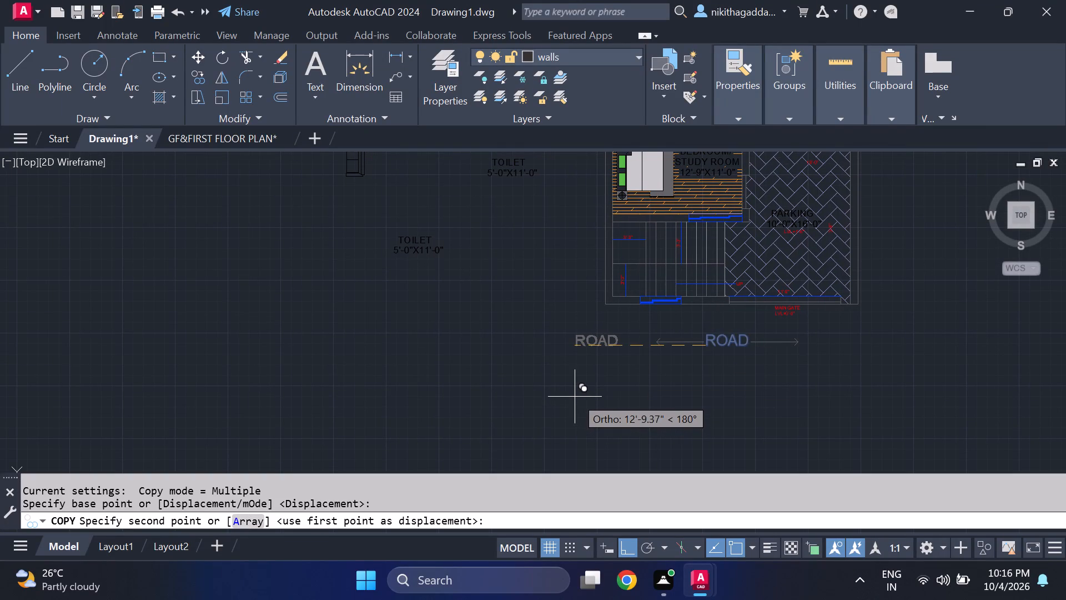
key("F8")
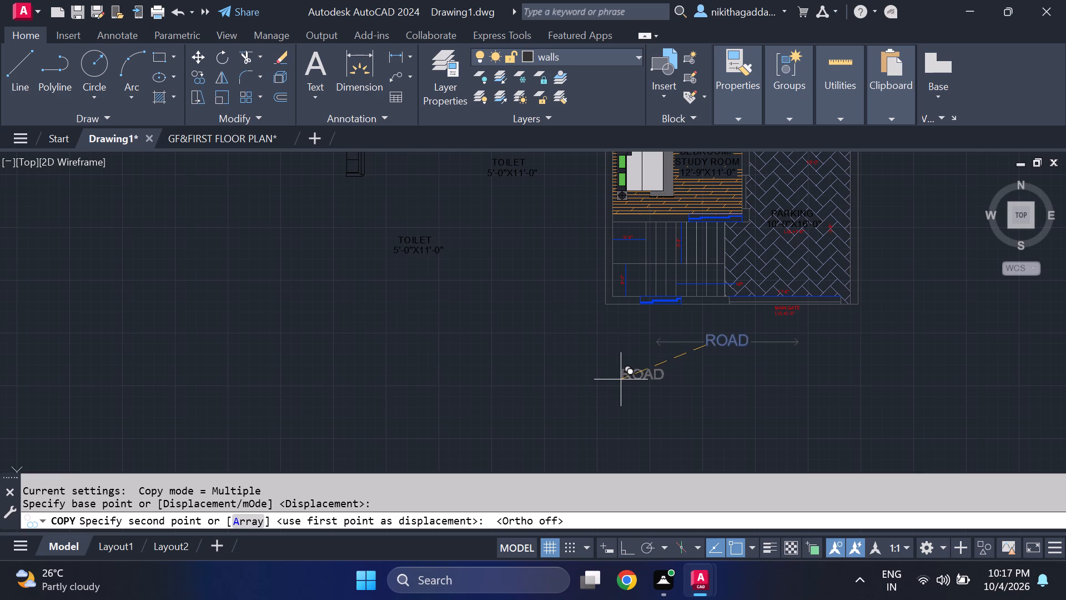
left_click(622, 372)
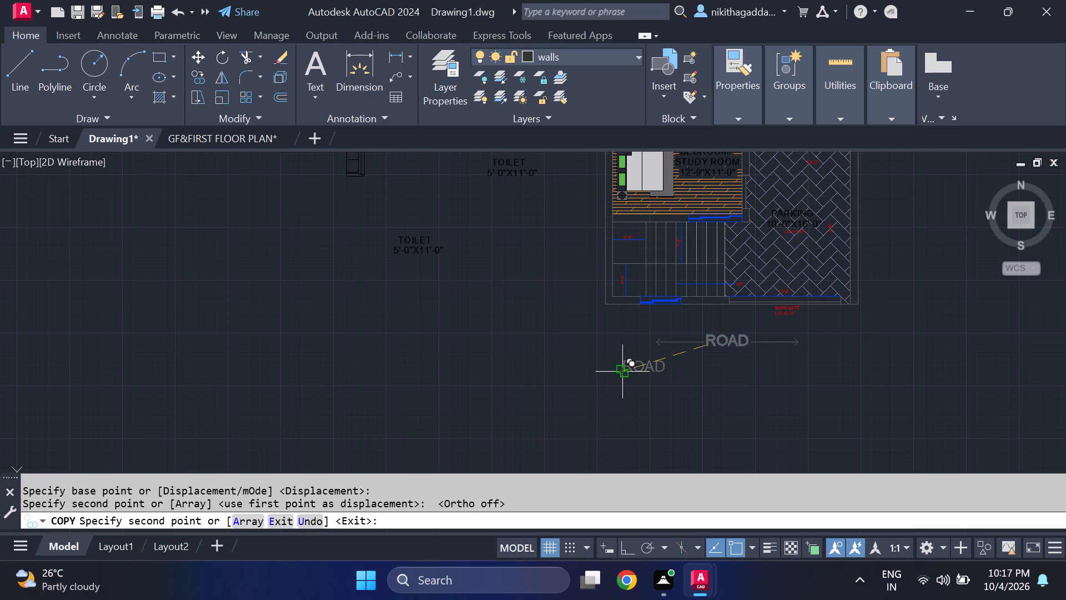
key("Escape")
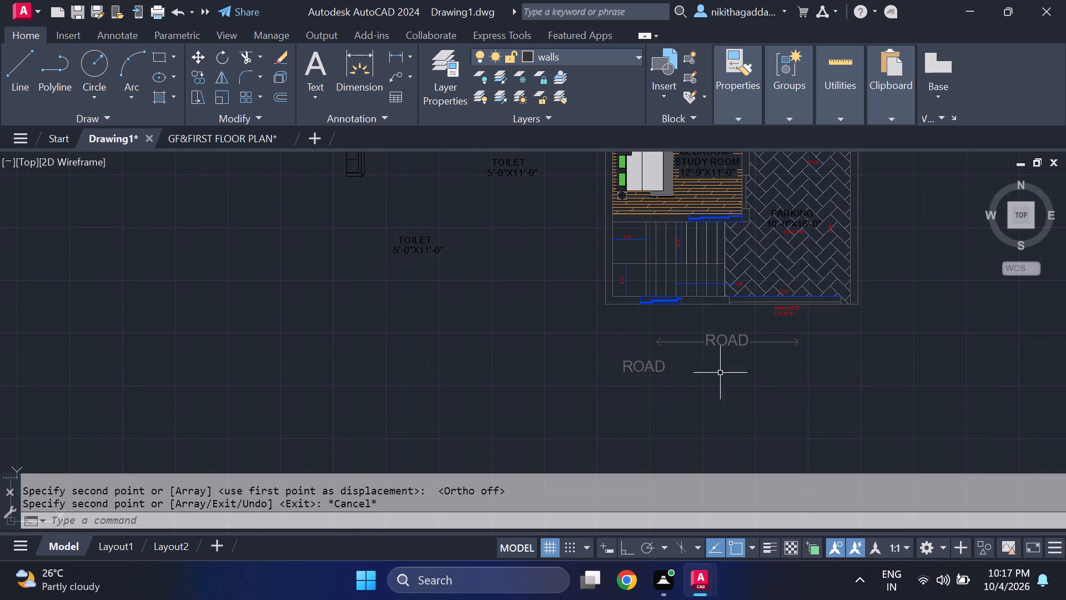
Change the copied ROAD text to read GROUND FLOOR PLAN.
double_click(640, 368)
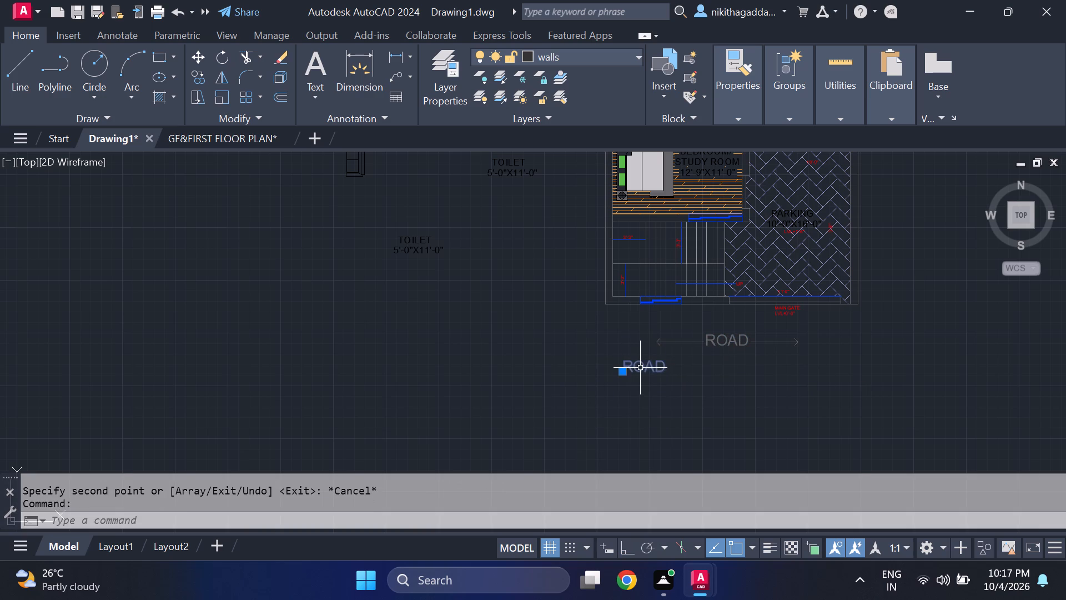
scroll(640, 368, "up", 2)
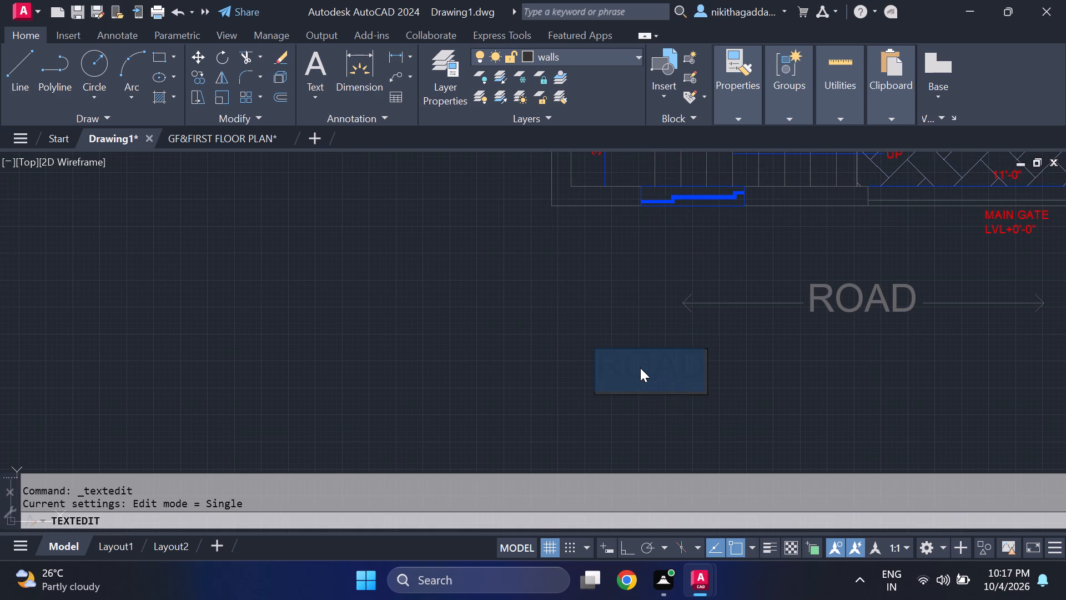
key("Delete")
type("GROUND")
key("space")
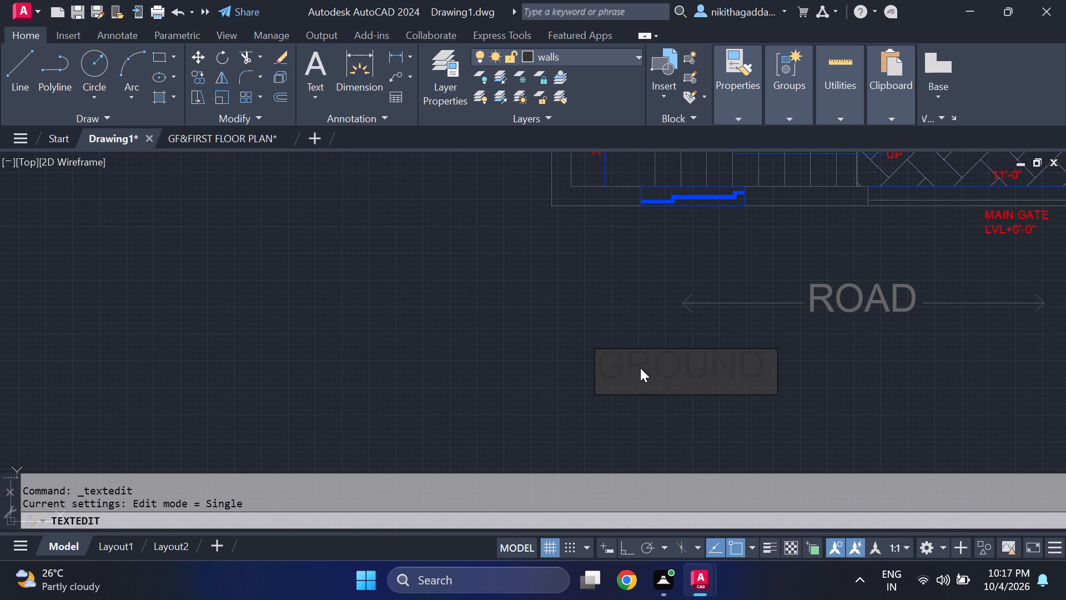
type("FLOOR PLAN")
key("Return")
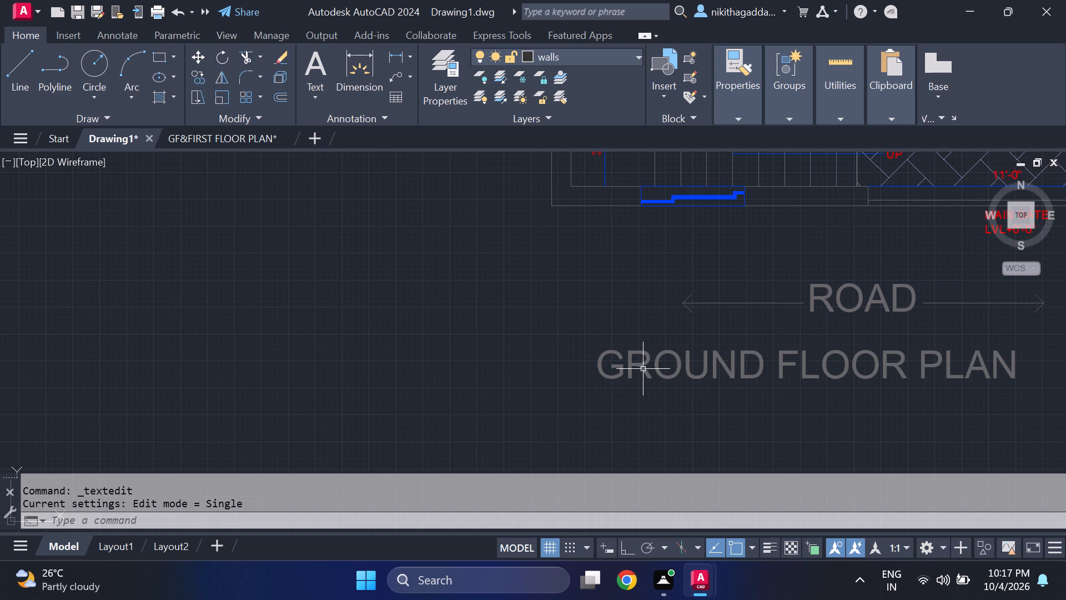
Put the GROUND FLOOR PLAN title on the text layer.
scroll(649, 377, "down", 1)
left_click(678, 368)
left_click(647, 381)
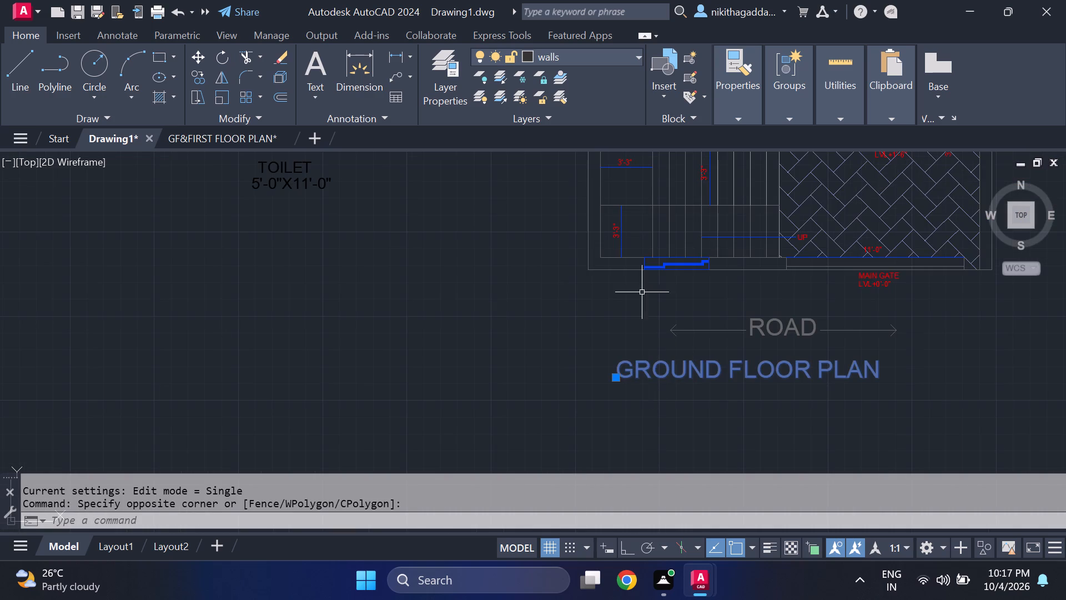
left_click(572, 52)
left_click(565, 142)
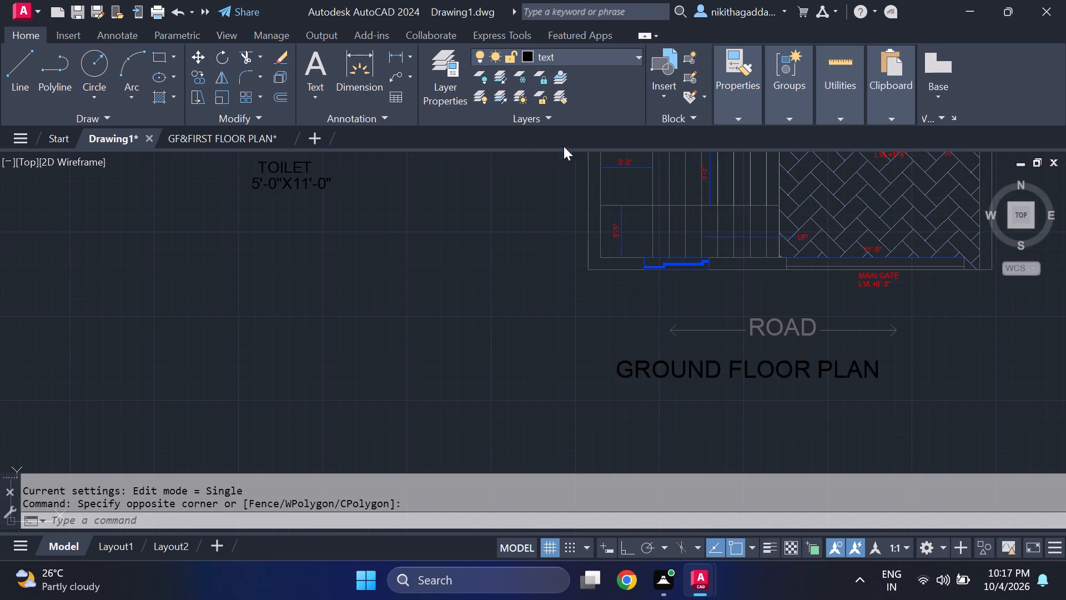
key("Escape")
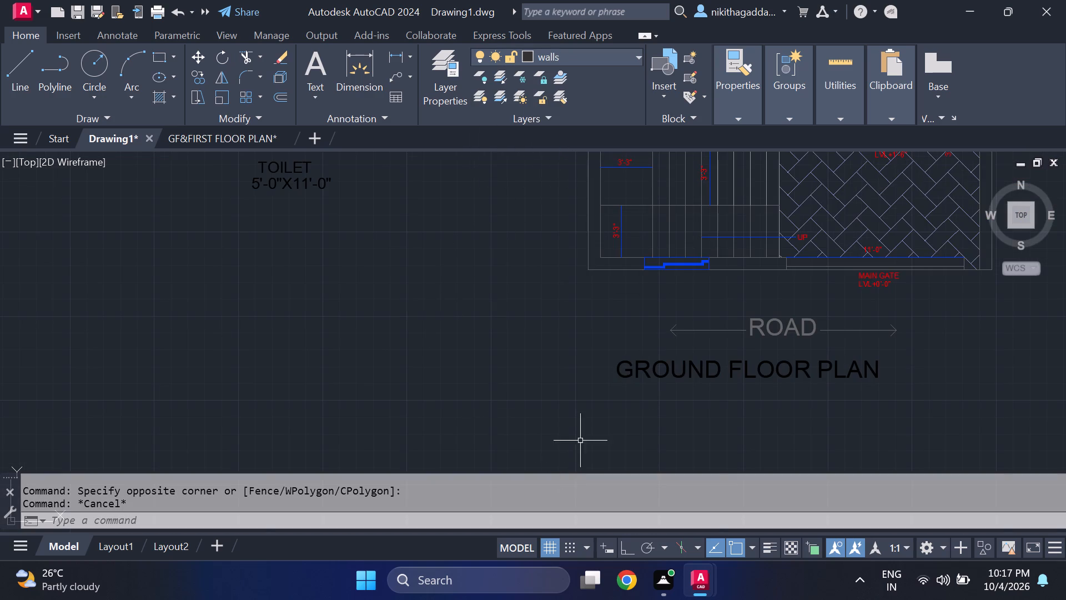
Scale up the GROUND FLOOR PLAN title by about a third from its lower-left insertion point.
scroll(594, 416, "down", 3)
scroll(633, 397, "up", 2)
left_click(637, 413)
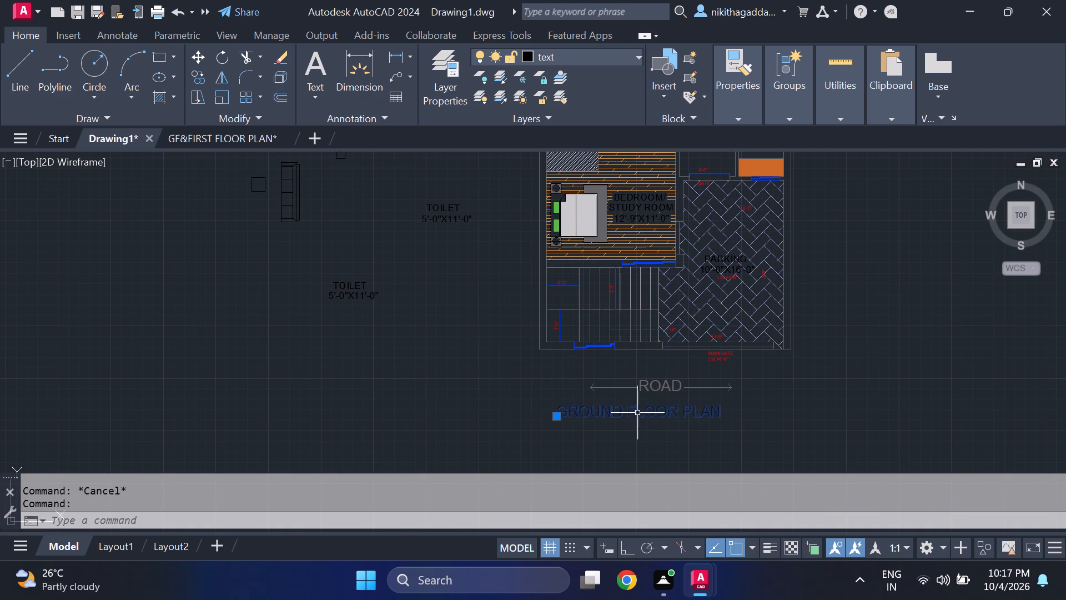
type("SCALE")
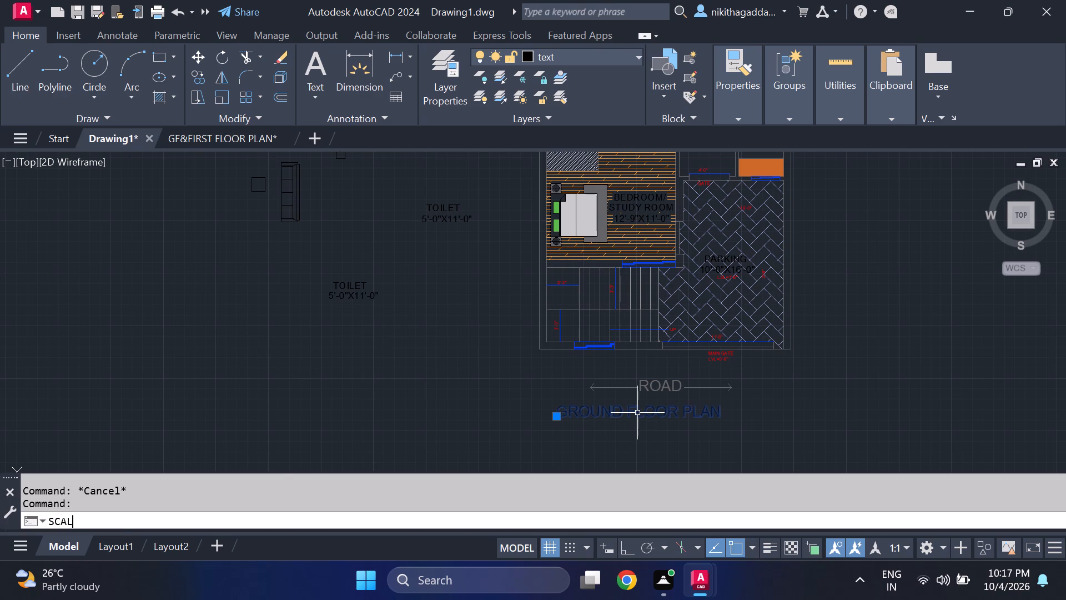
key("Return")
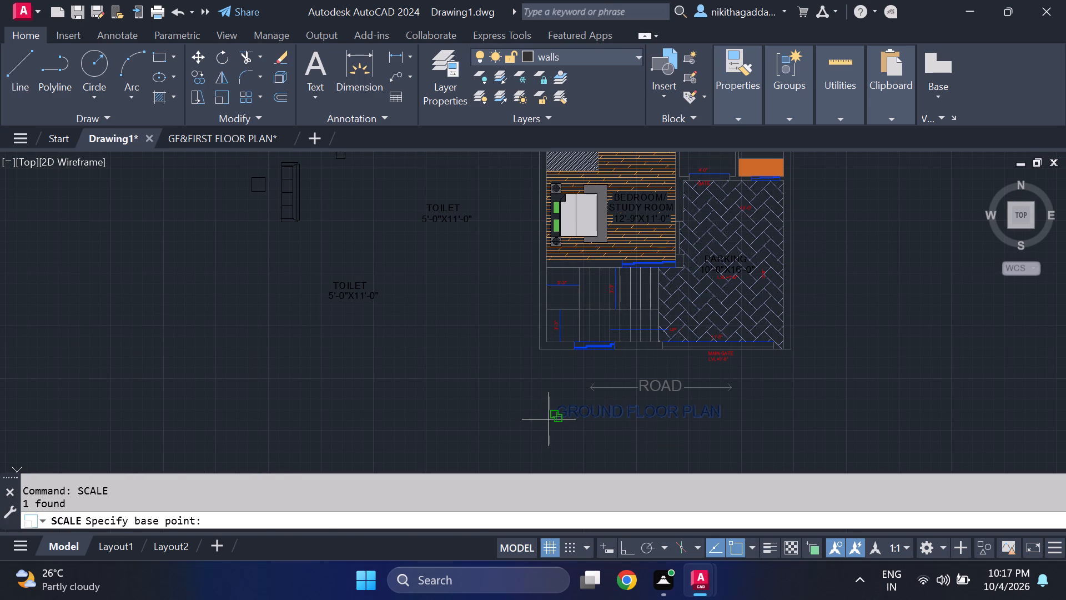
left_click(549, 419)
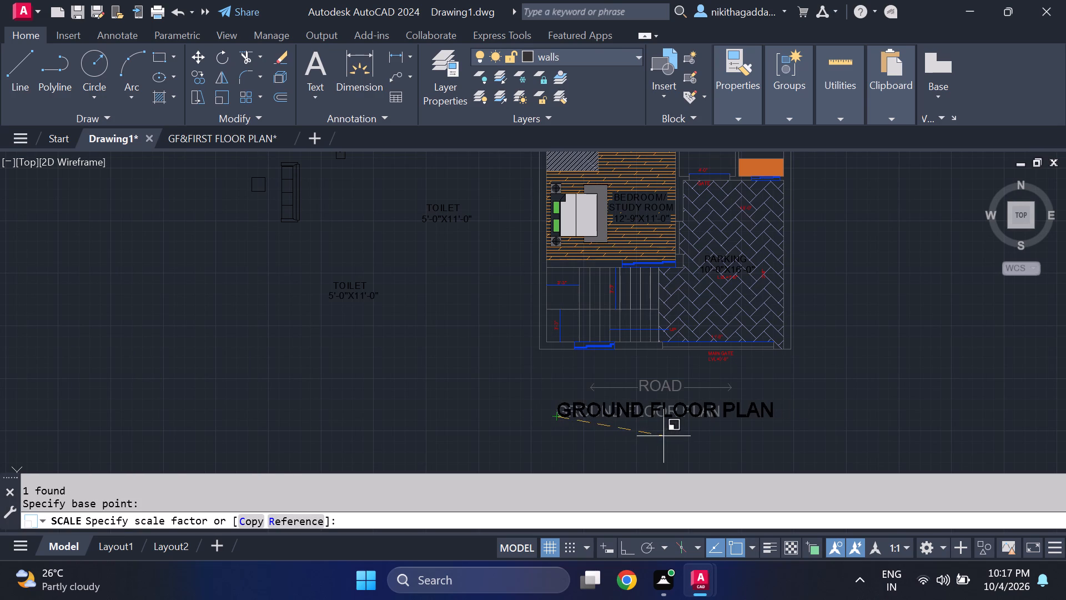
left_click(663, 436)
Copy the MAIN GATE label to a spot just below the GROUND FLOOR PLAN title.
scroll(721, 418, "down", 1)
middle_click_drag(715, 426, 703, 397)
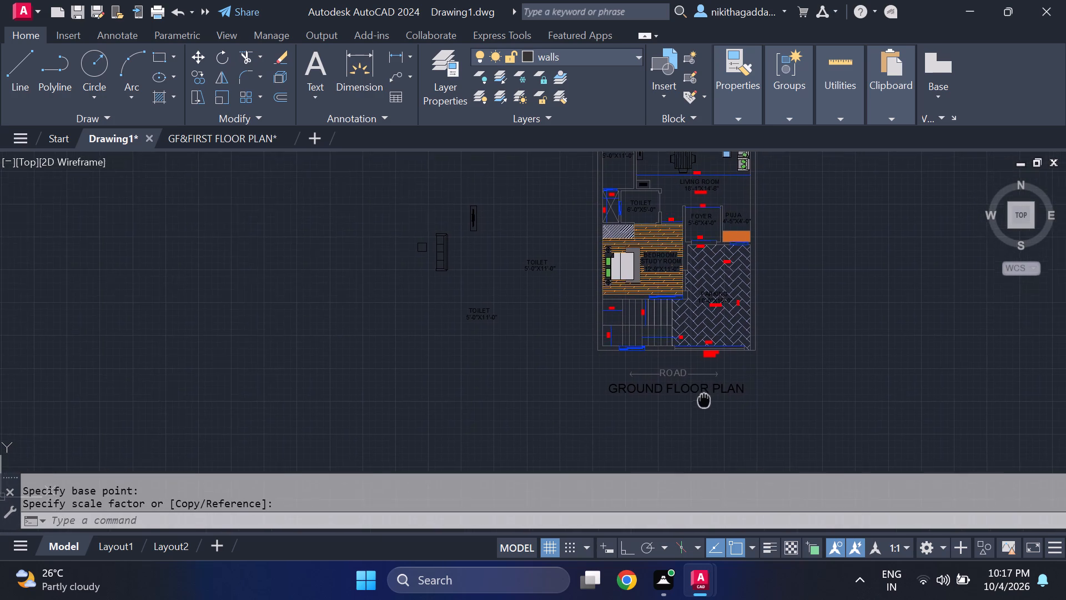
middle_click_drag(703, 397, 701, 387)
scroll(704, 347, "up", 1)
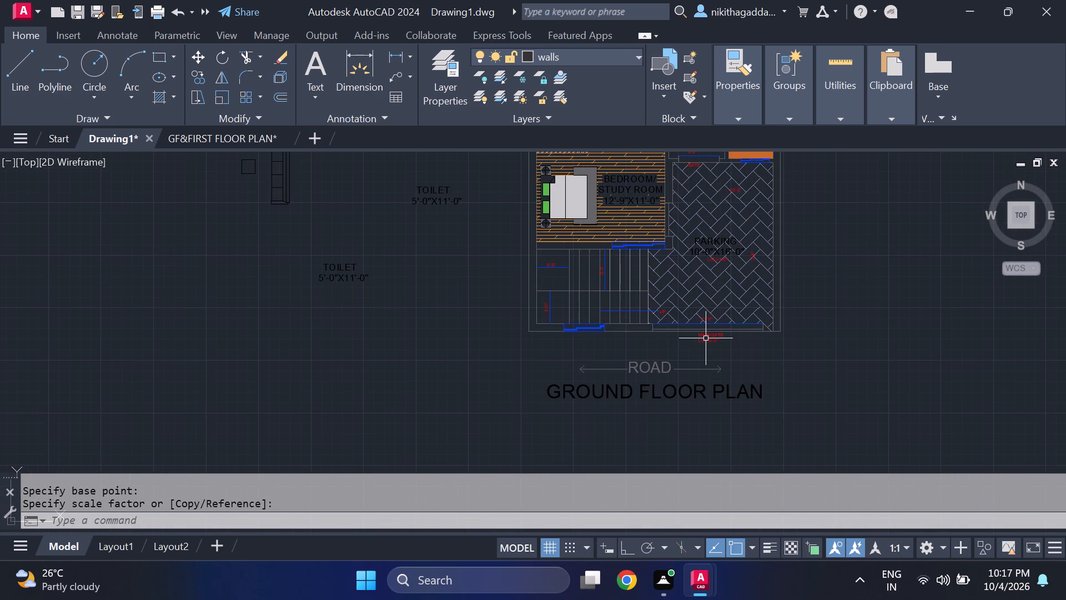
left_click(706, 336)
type("CO'")
key("Return")
scroll(708, 338, "up", 2)
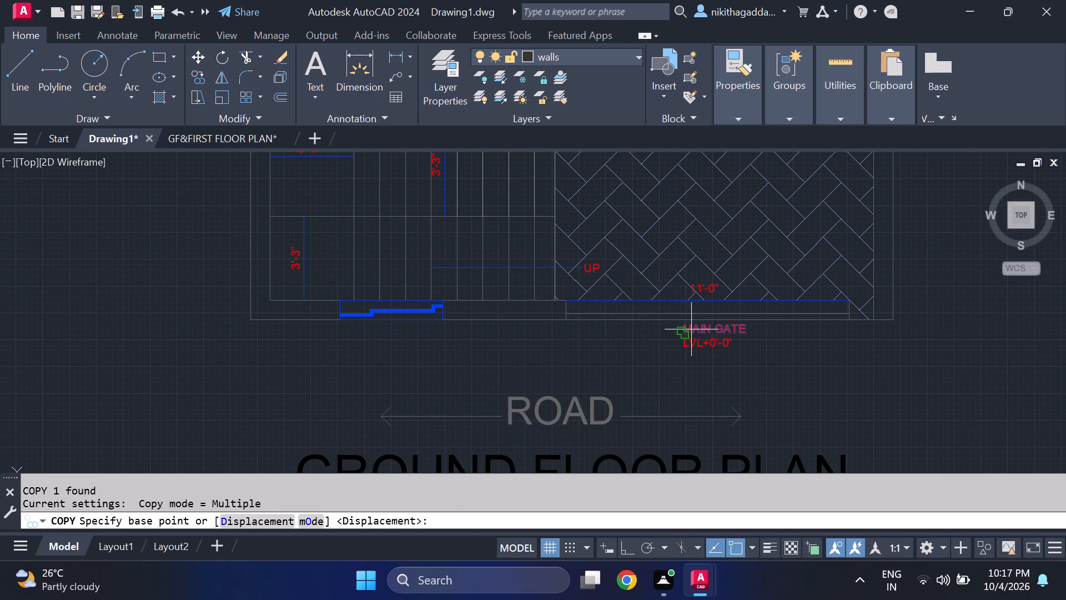
left_click(692, 331)
scroll(582, 375, "down", 2)
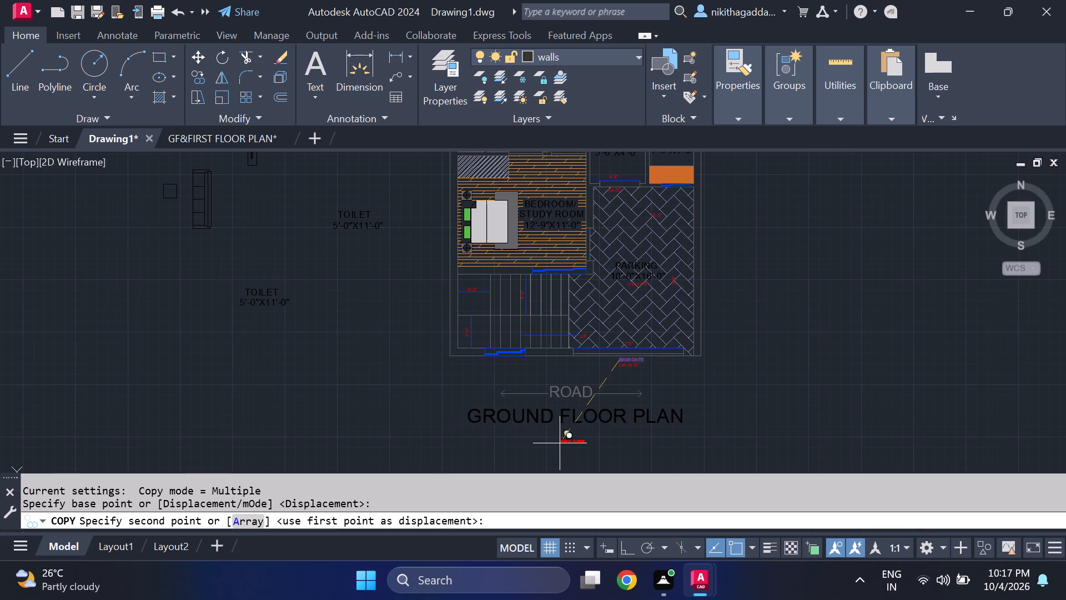
middle_click_drag(560, 443, 572, 401)
scroll(544, 397, "up", 1)
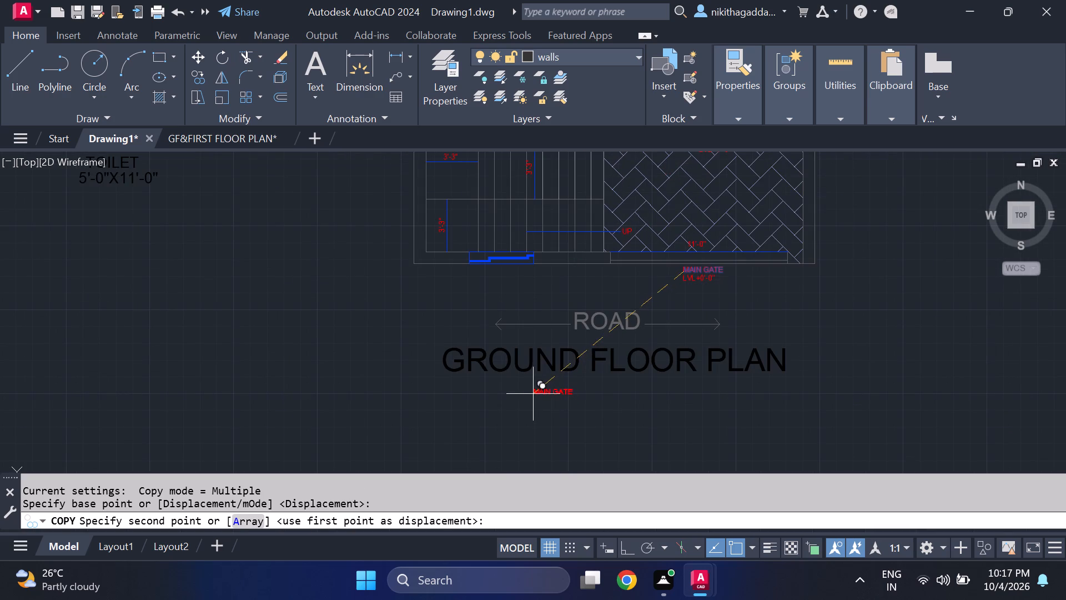
left_click(533, 394)
key("Escape")
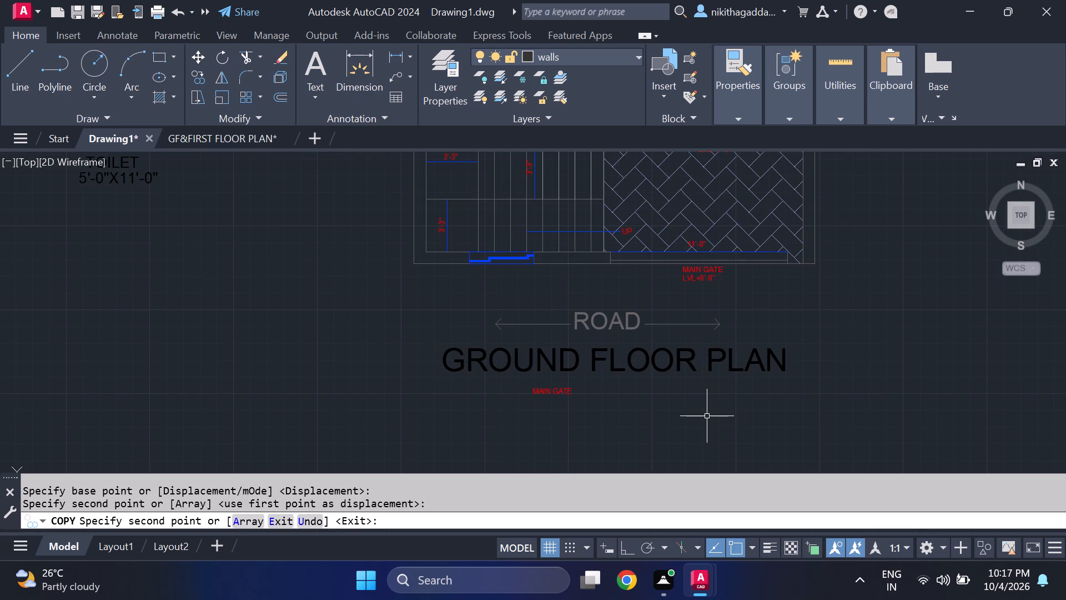
Change the copied MAIN GATE label to read SLAB AREA=1275 SQFT.
scroll(568, 424, "up", 2)
double_click(516, 339)
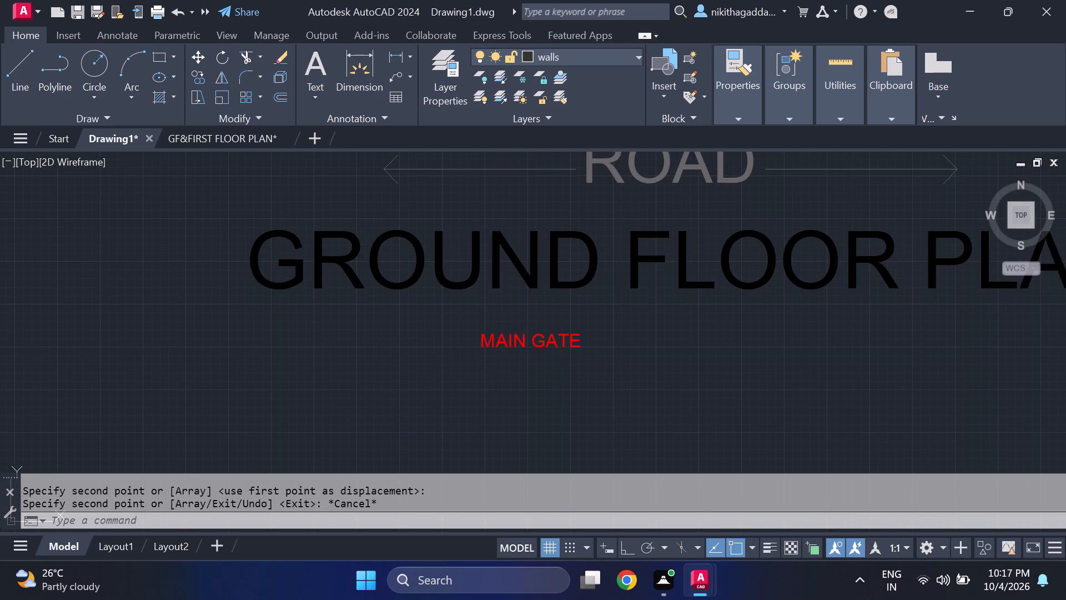
key("Delete")
type("SLAB")
key("space")
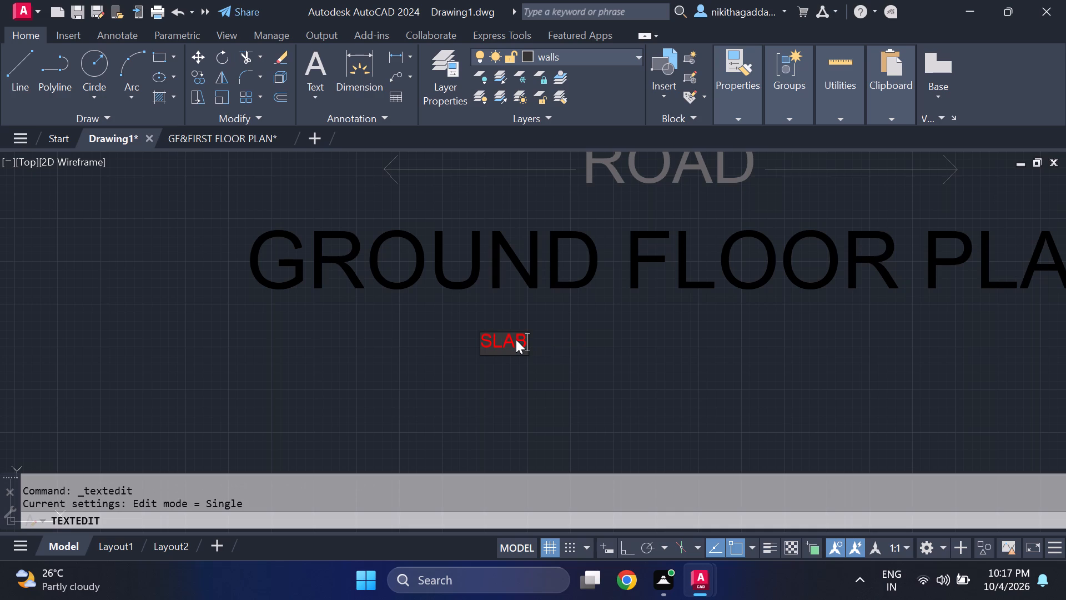
type("S")
key("BackSpace")
type("AREA")
key("equal")
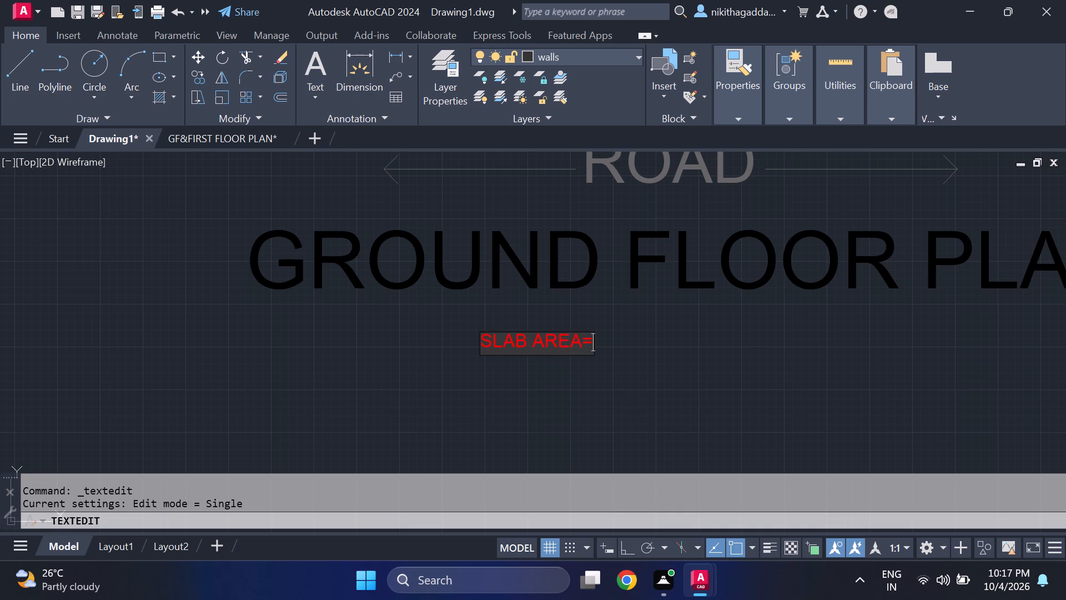
type("12")
type("75")
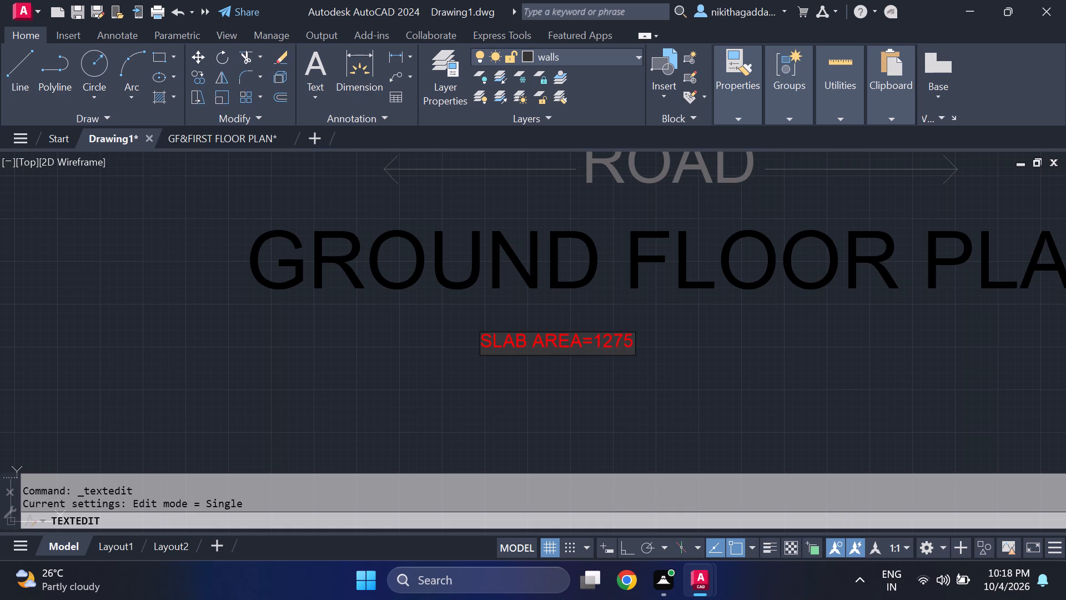
key("s")
key("q")
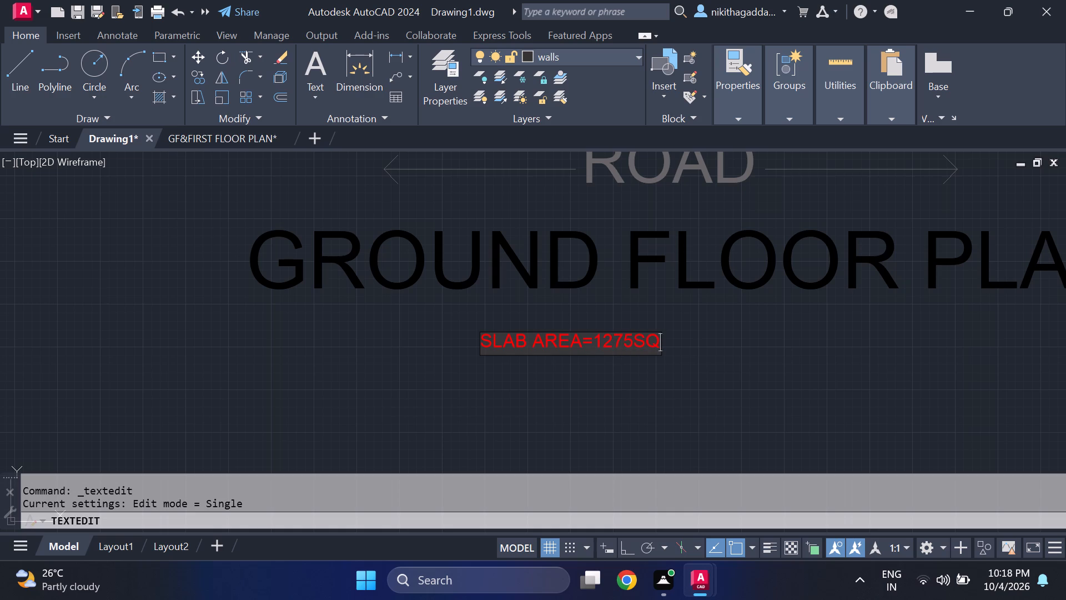
key("BackSpace")
key("BackSpace")
key("BackSpace")
type("5 SQ FT")
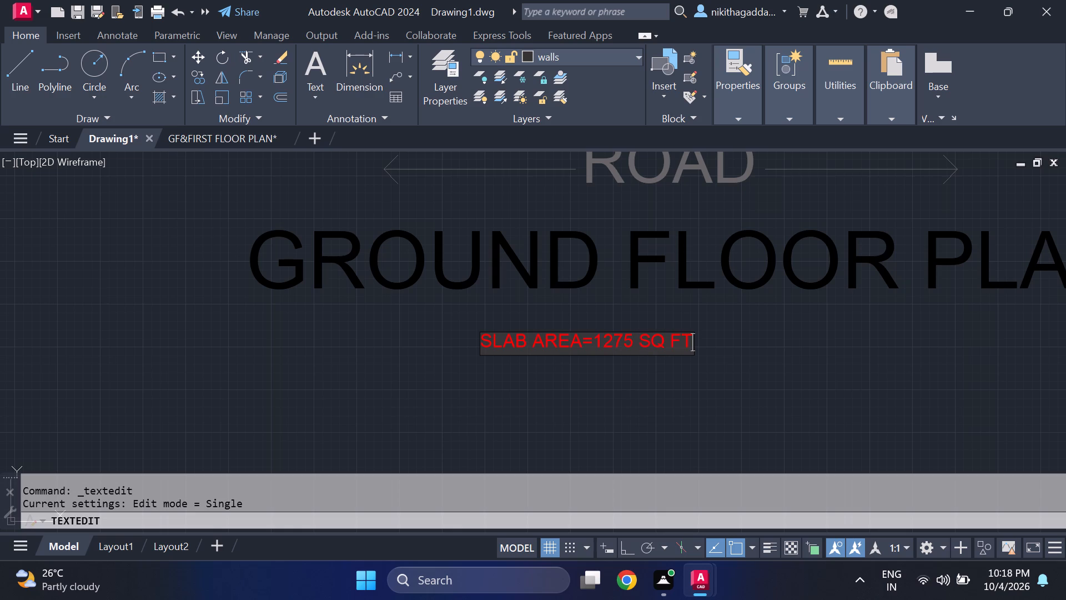
key("BackSpace")
key("BackSpace")
key("BackSpace")
type("FT")
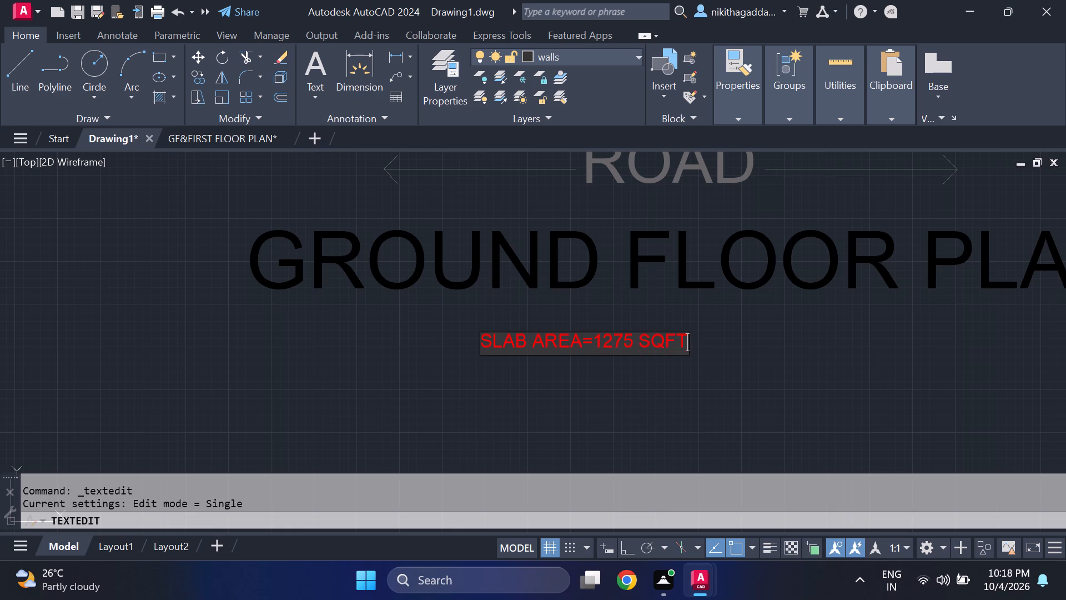
key("Return")
Scale up the SLAB AREA text to roughly twice its size from its lower-left insertion point.
scroll(586, 304, "down", 2)
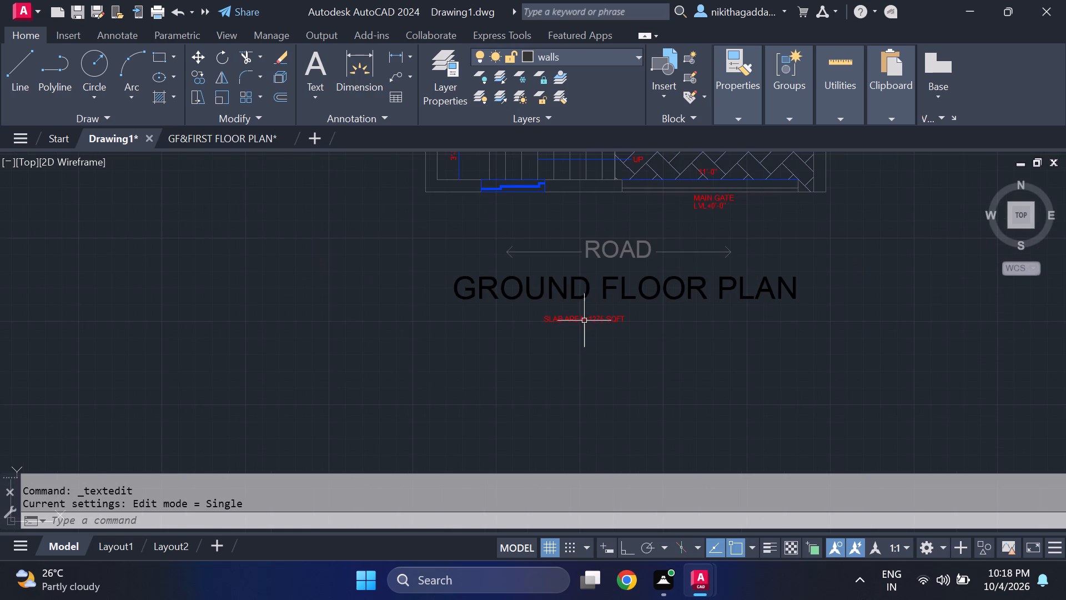
scroll(584, 319, "up", 1)
left_click_drag(609, 304, 607, 313)
left_click(553, 349)
type("SCALE")
key("Return")
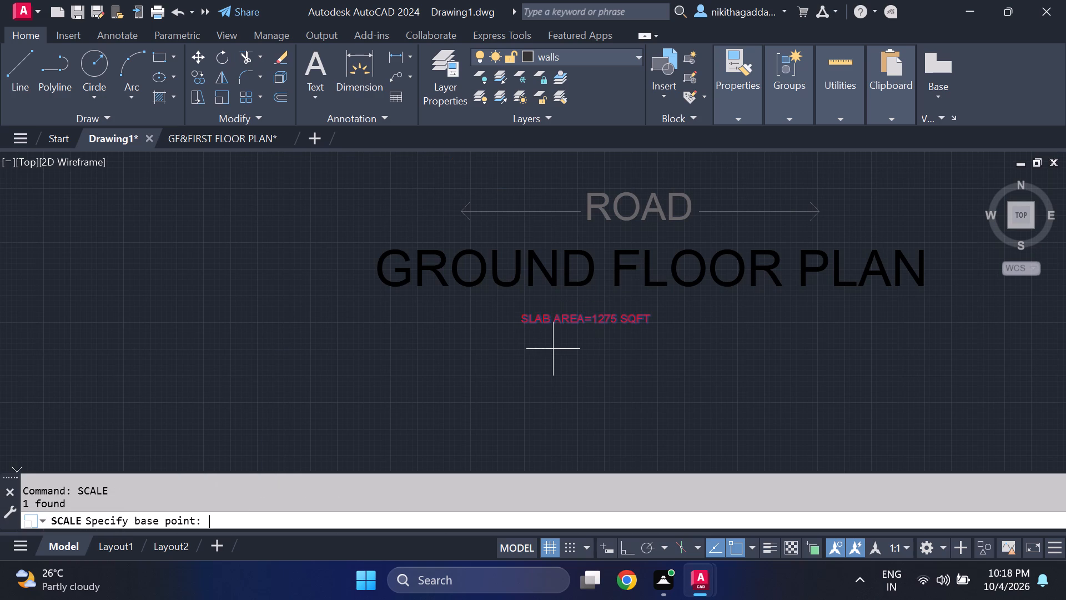
left_click(515, 326)
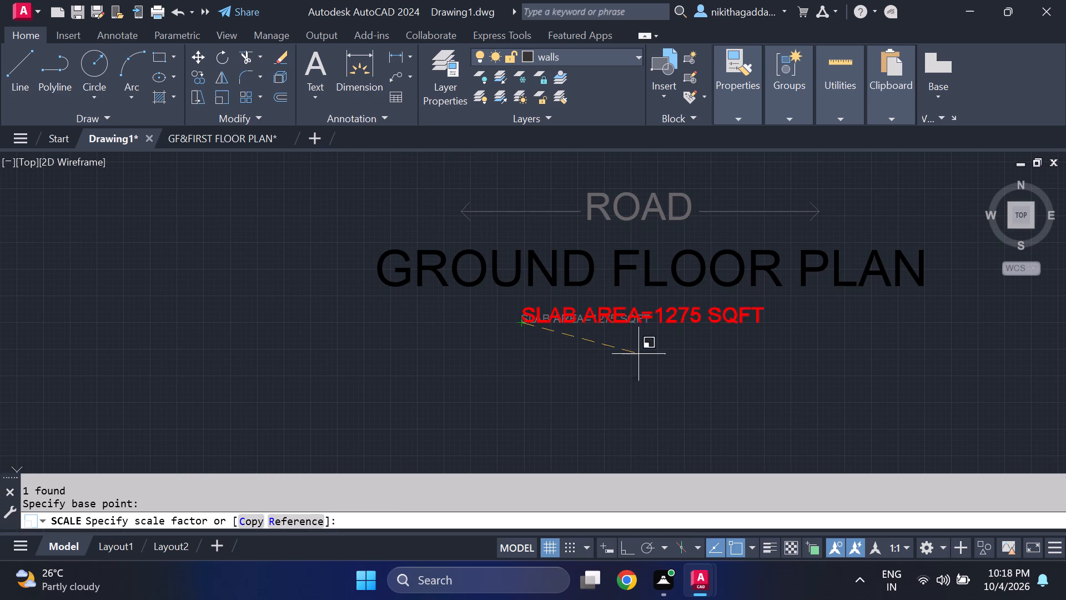
left_click(643, 355)
Delete the stray furniture pieces and the two loose TOILET labels lying outside the plan on its left side.
scroll(642, 349, "down", 3)
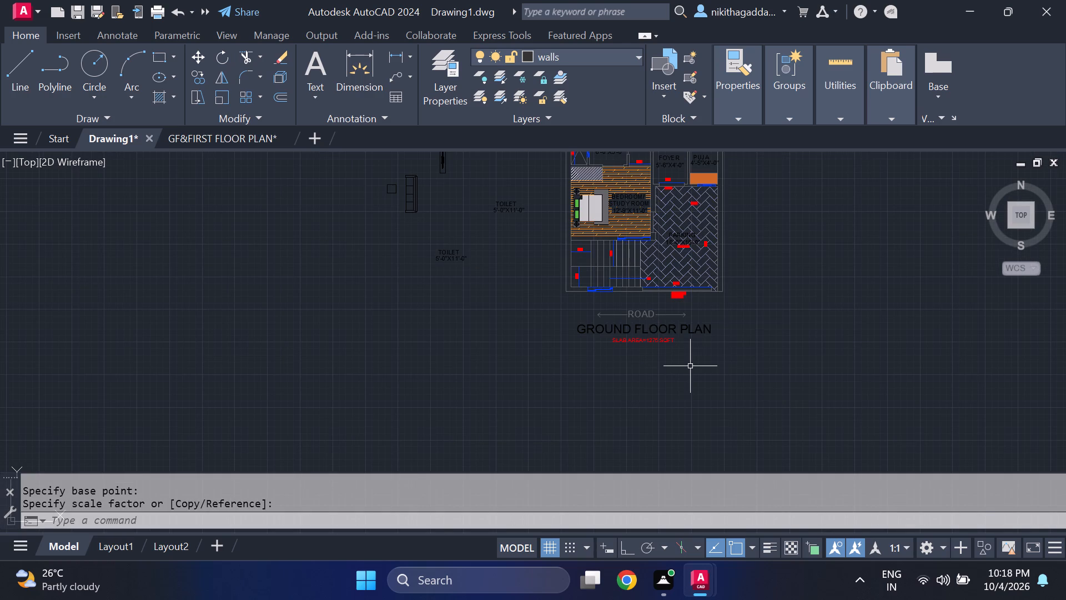
scroll(690, 366, "down", 2)
scroll(691, 372, "up", 2)
middle_click_drag(687, 357, 657, 407)
middle_click_drag(761, 253, 677, 289)
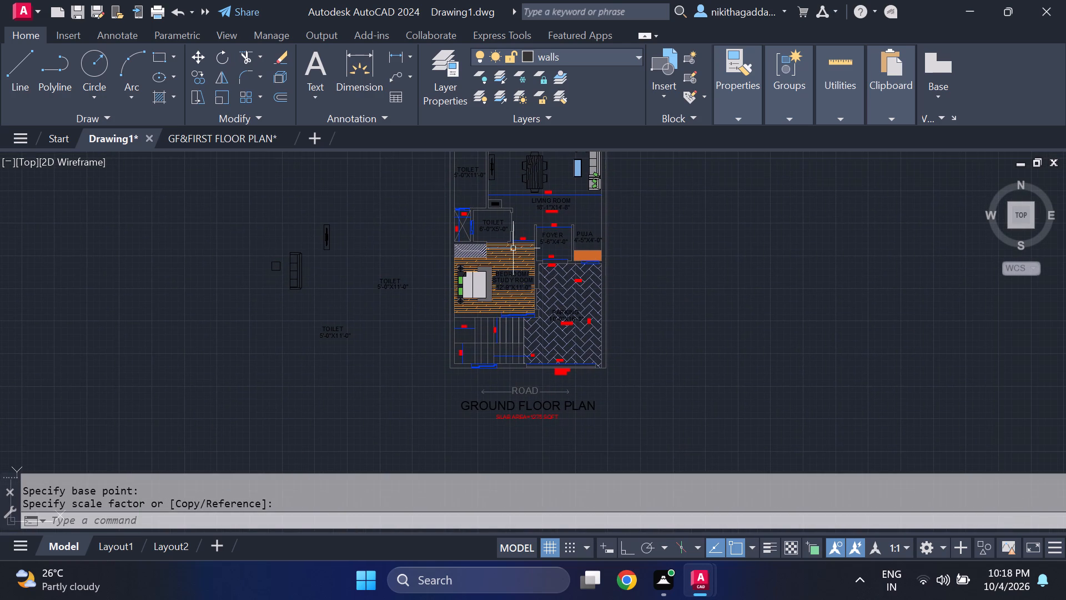
left_click(402, 191)
left_click(214, 376)
key("Delete")
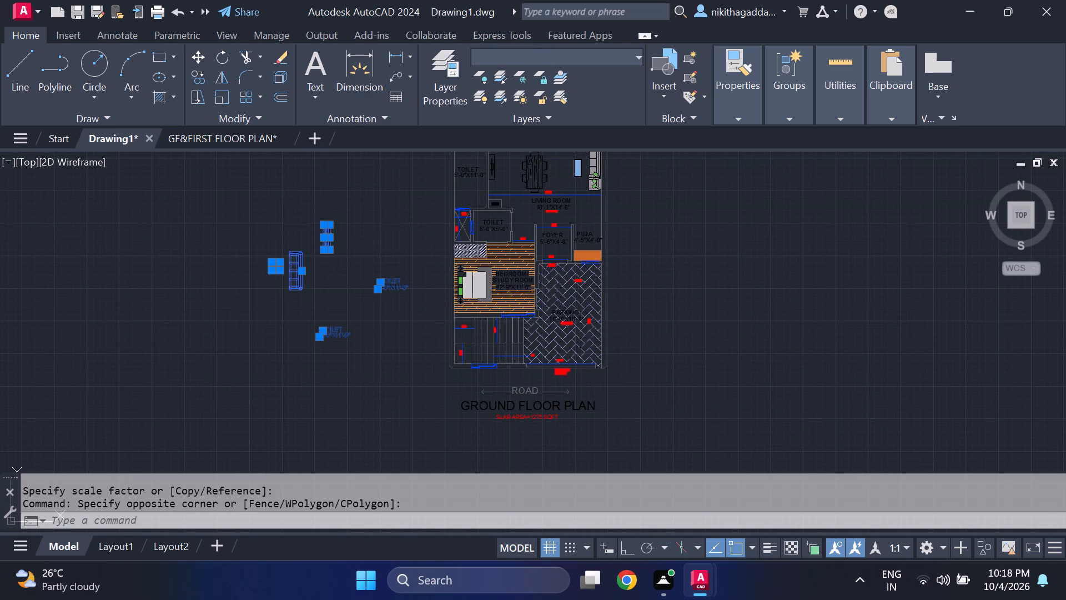
Delete the remaining pair of small stray objects beyond the plan's upper-left corner.
scroll(208, 337, "down", 2)
scroll(248, 291, "up", 1)
middle_click_drag(256, 271, 288, 348)
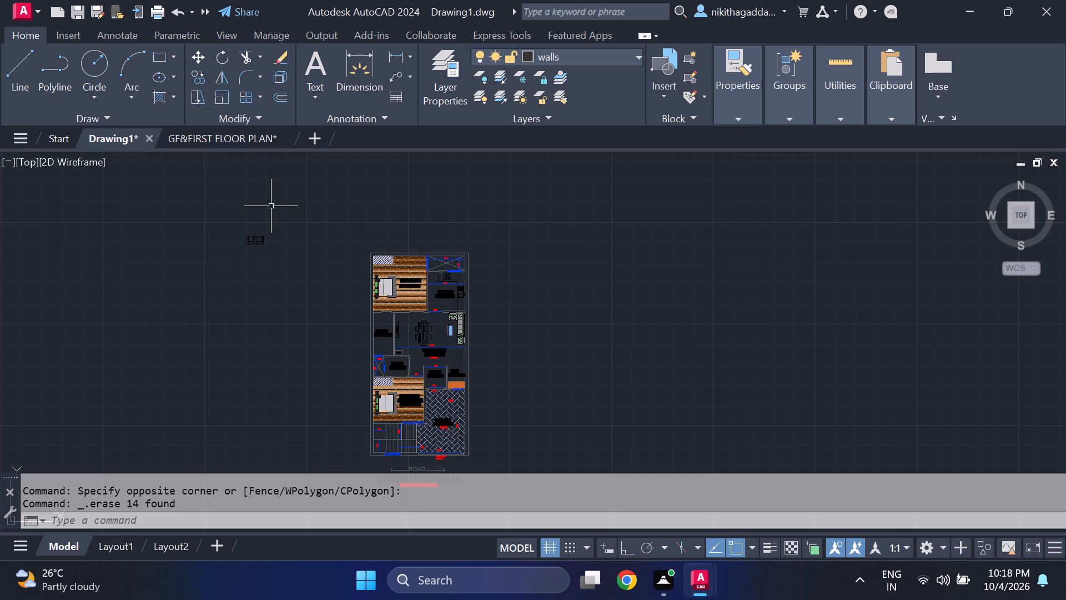
left_click_drag(304, 202, 295, 208)
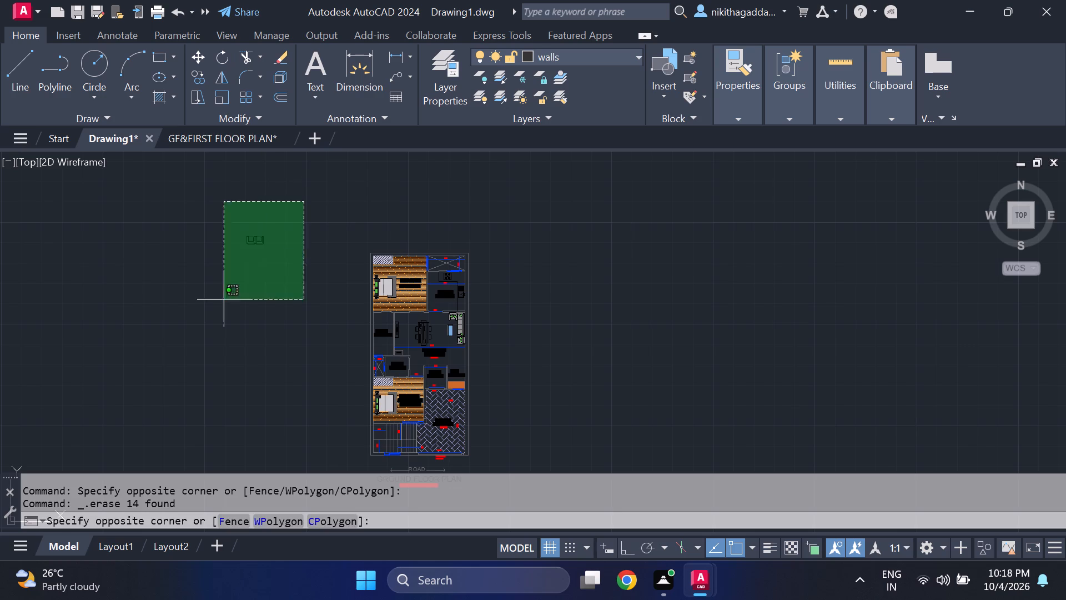
left_click(217, 313)
key("Delete")
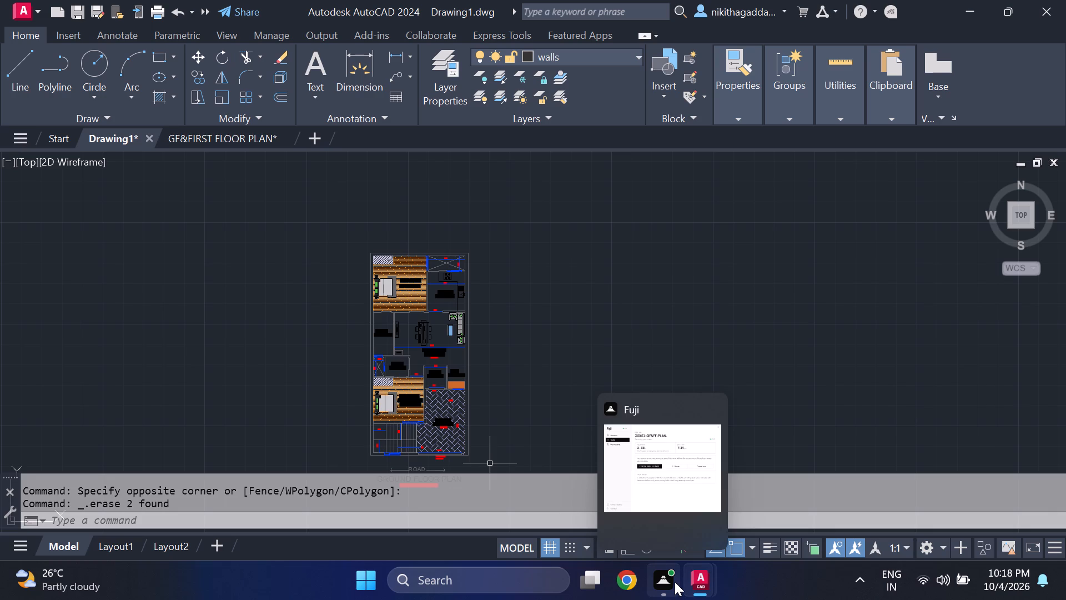
Make windows the current layer.
scroll(583, 298, "down", 1)
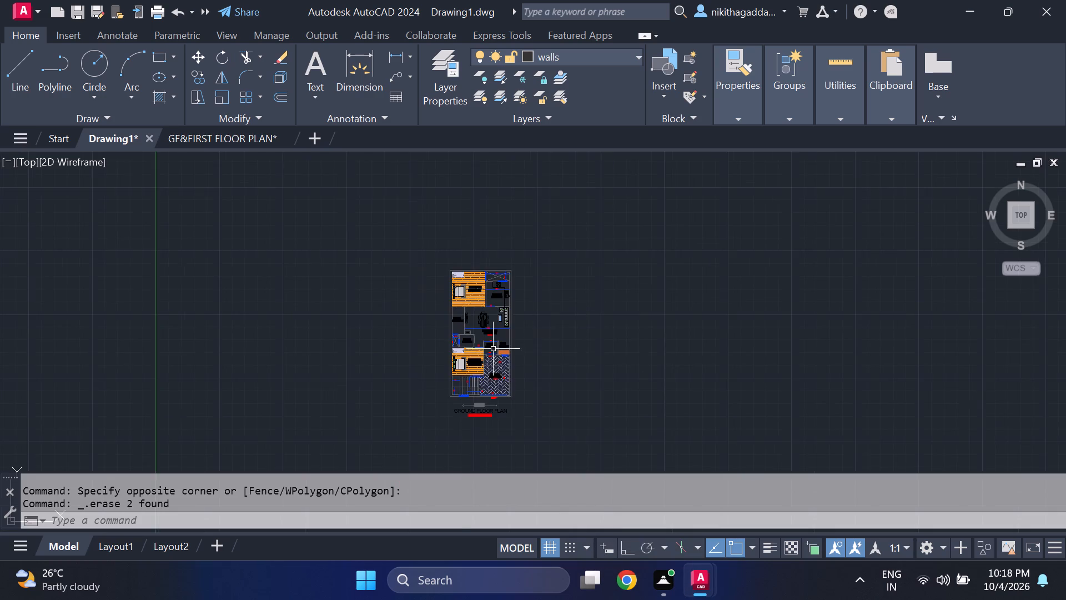
scroll(493, 350, "up", 2)
scroll(504, 344, "down", 2)
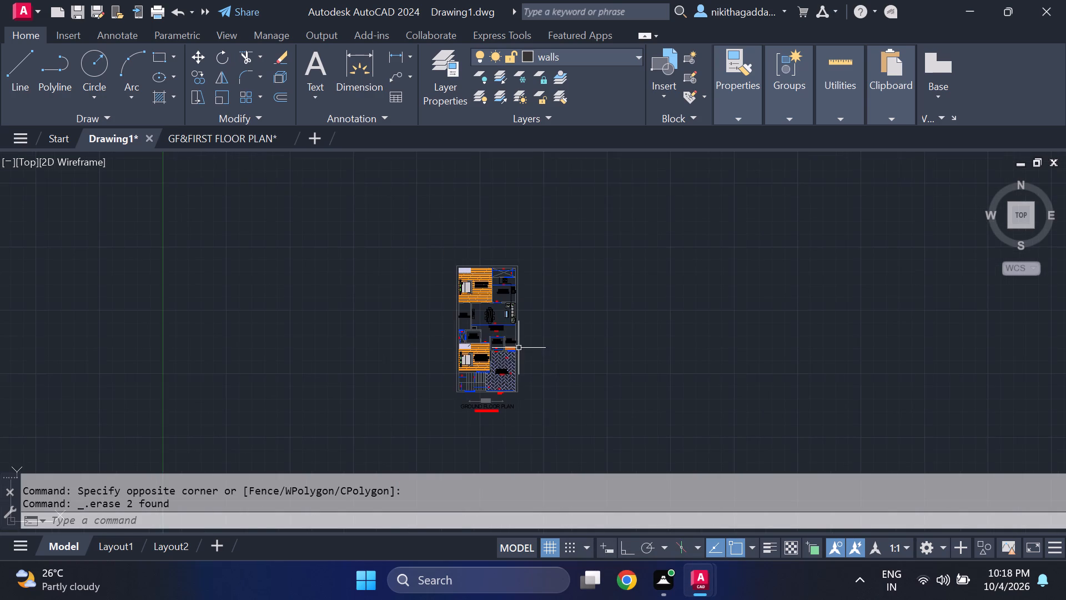
middle_click_drag(520, 349, 515, 318)
scroll(516, 338, "up", 3)
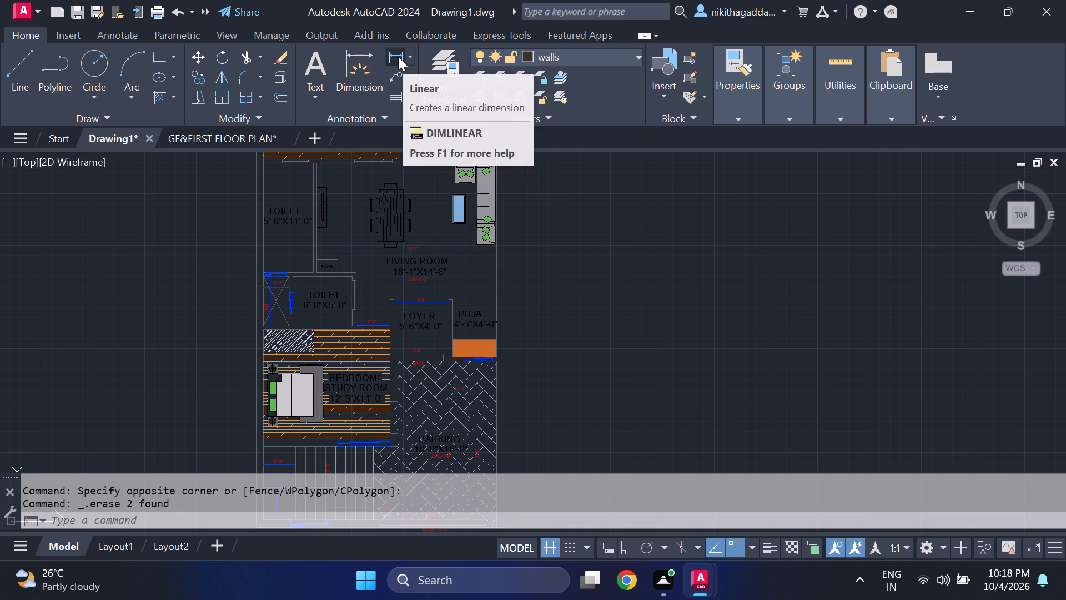
left_click(614, 60)
left_click_drag(559, 178, 554, 173)
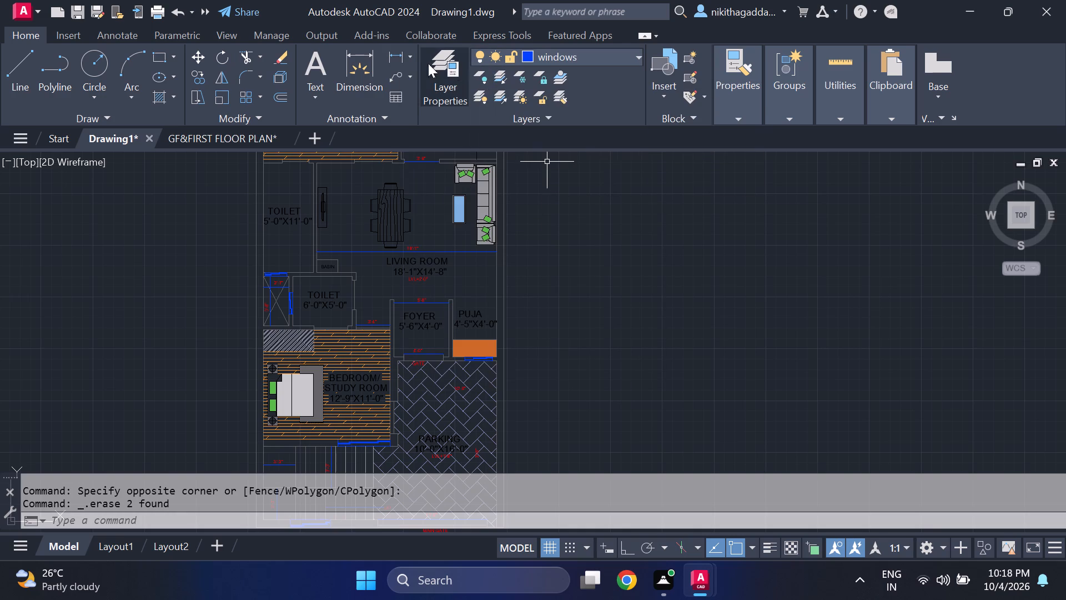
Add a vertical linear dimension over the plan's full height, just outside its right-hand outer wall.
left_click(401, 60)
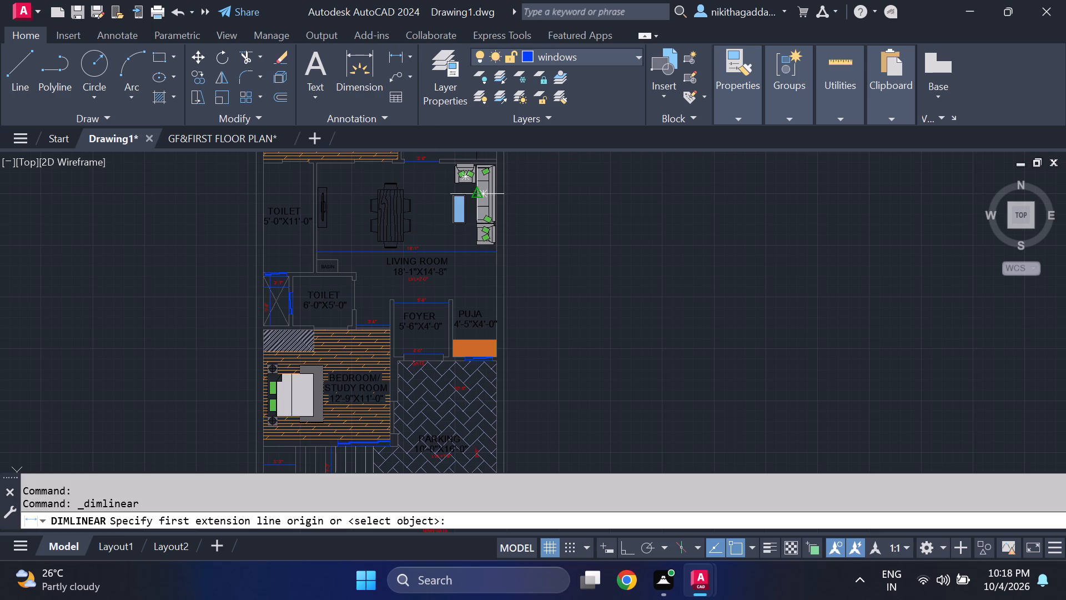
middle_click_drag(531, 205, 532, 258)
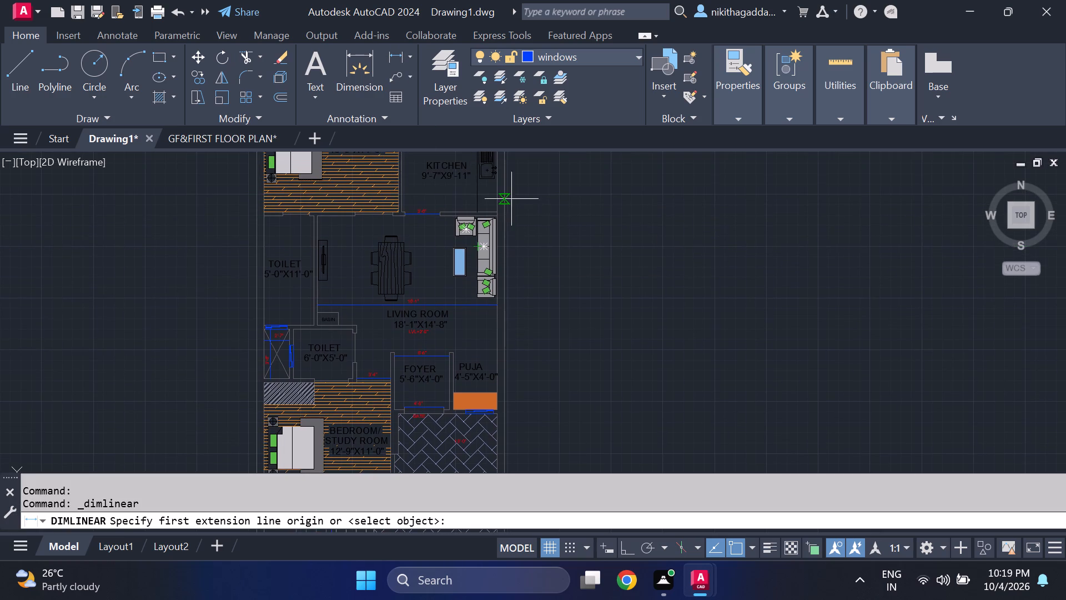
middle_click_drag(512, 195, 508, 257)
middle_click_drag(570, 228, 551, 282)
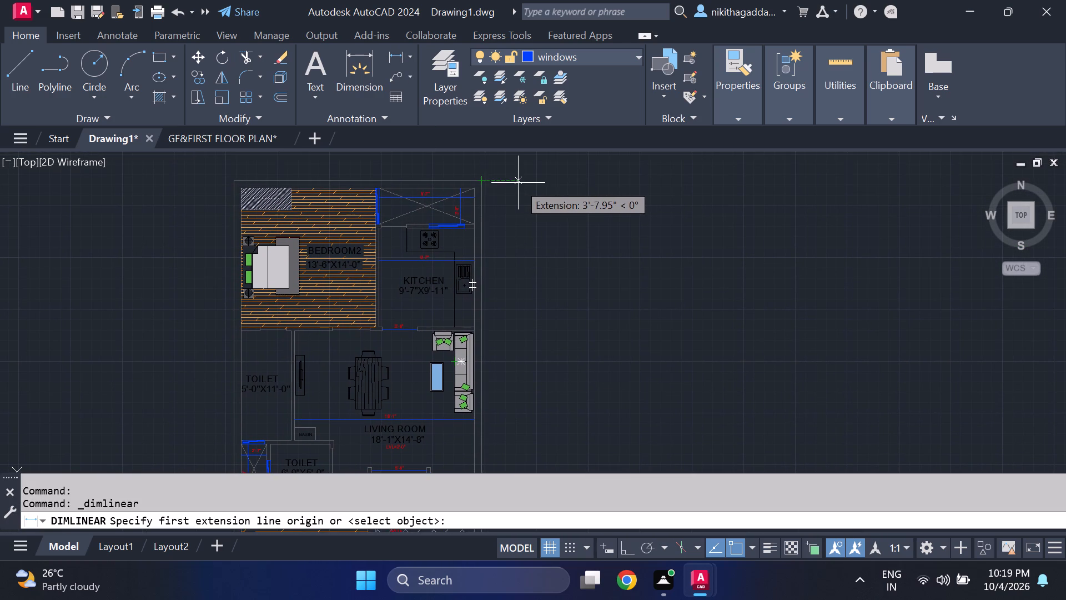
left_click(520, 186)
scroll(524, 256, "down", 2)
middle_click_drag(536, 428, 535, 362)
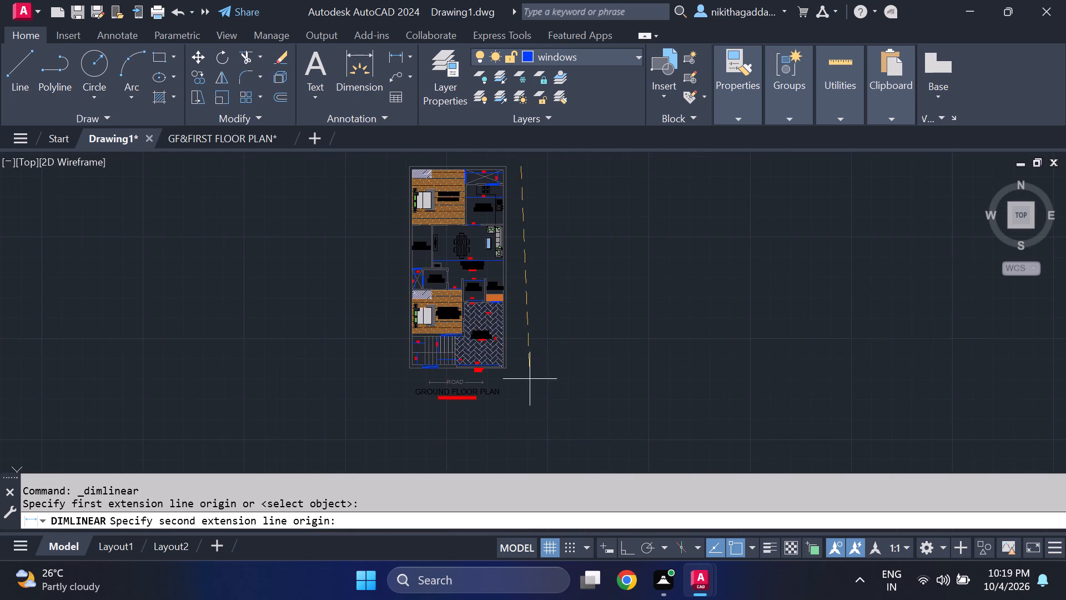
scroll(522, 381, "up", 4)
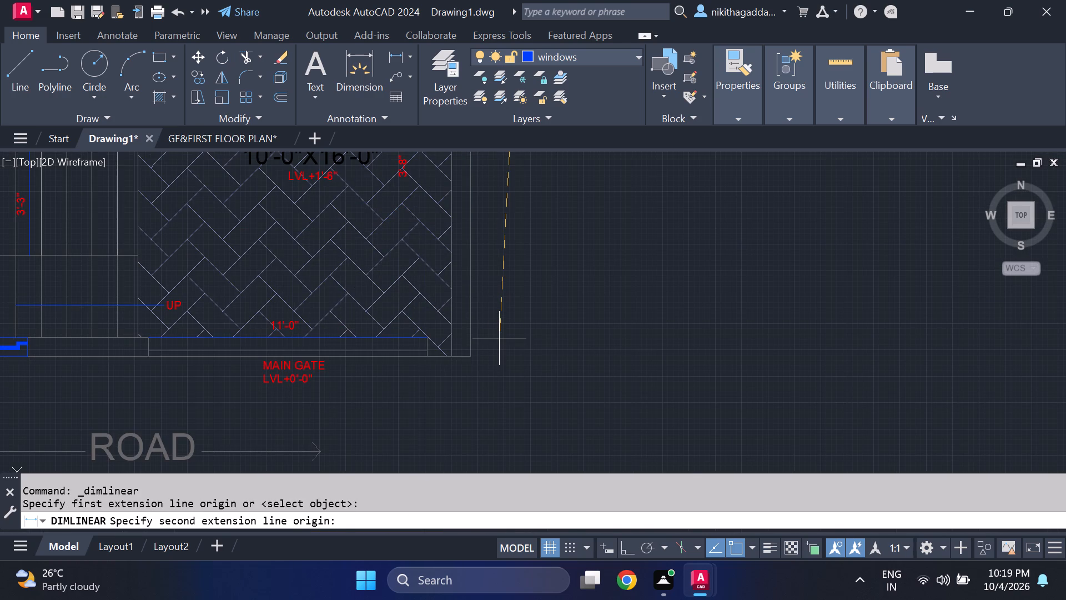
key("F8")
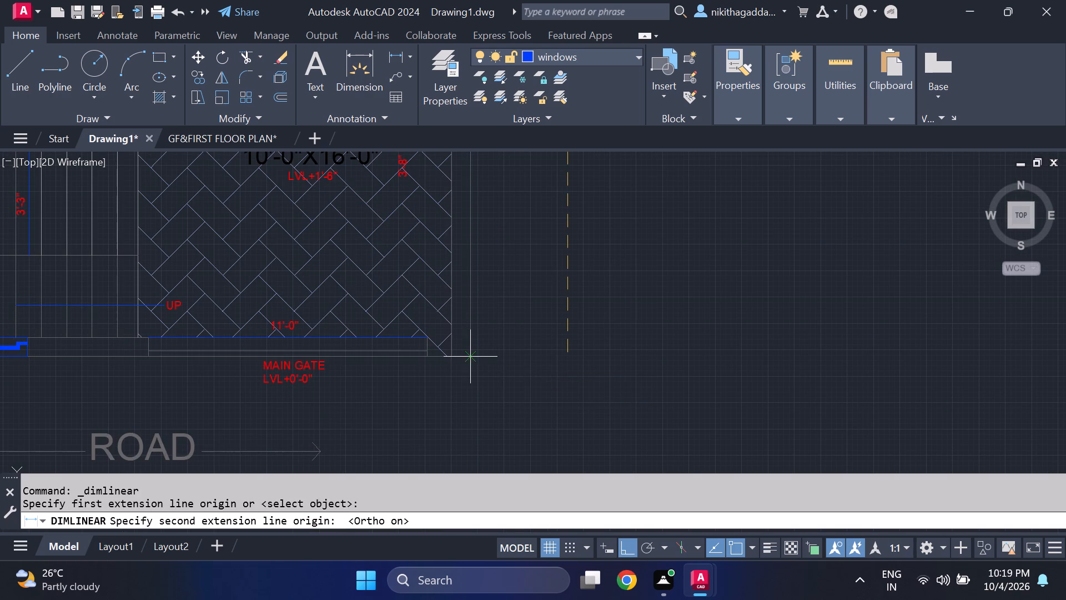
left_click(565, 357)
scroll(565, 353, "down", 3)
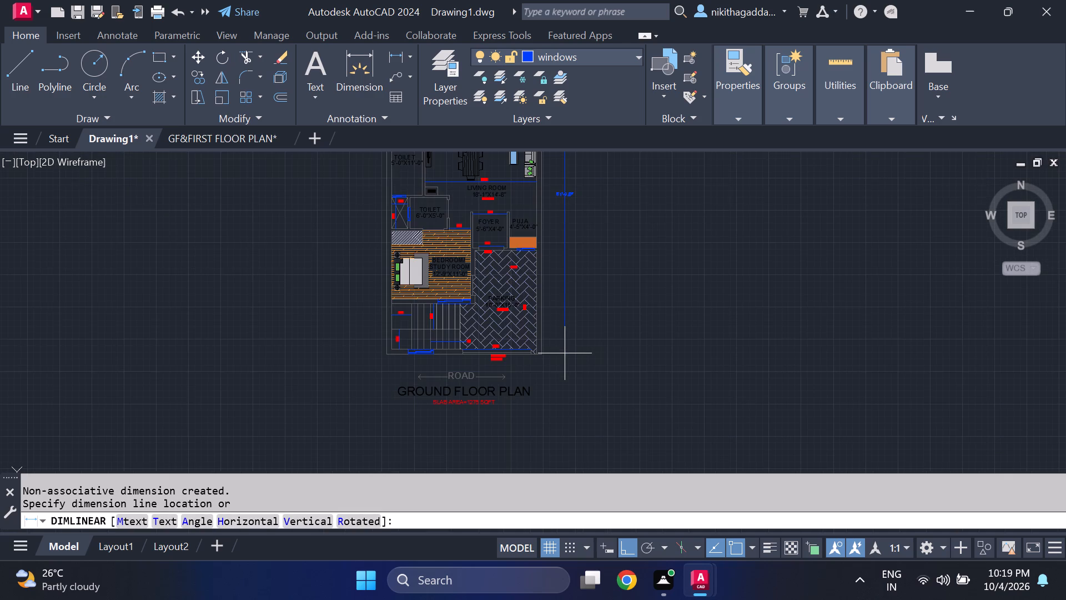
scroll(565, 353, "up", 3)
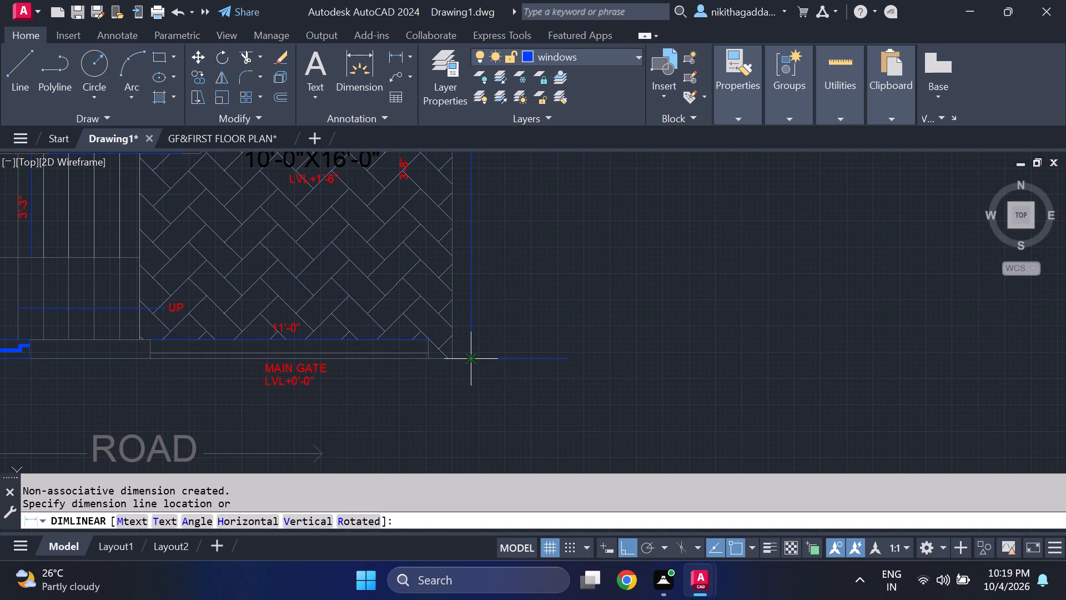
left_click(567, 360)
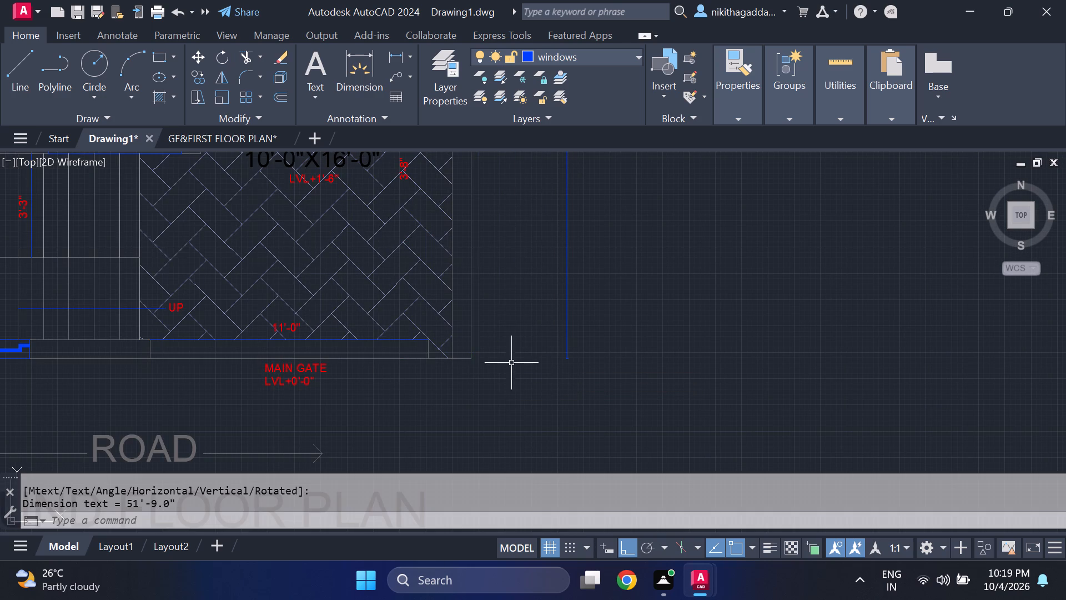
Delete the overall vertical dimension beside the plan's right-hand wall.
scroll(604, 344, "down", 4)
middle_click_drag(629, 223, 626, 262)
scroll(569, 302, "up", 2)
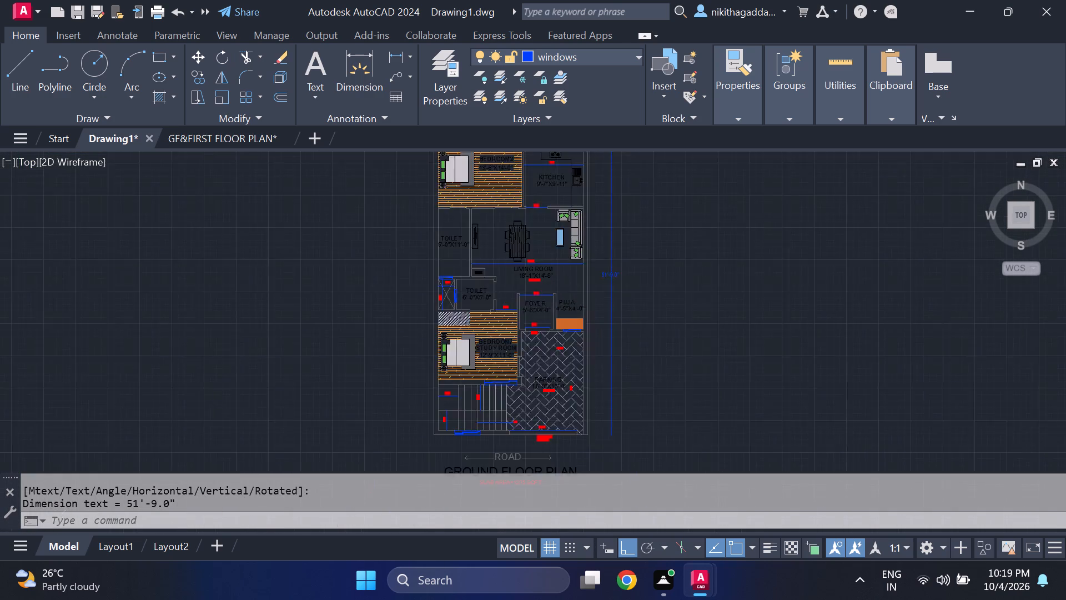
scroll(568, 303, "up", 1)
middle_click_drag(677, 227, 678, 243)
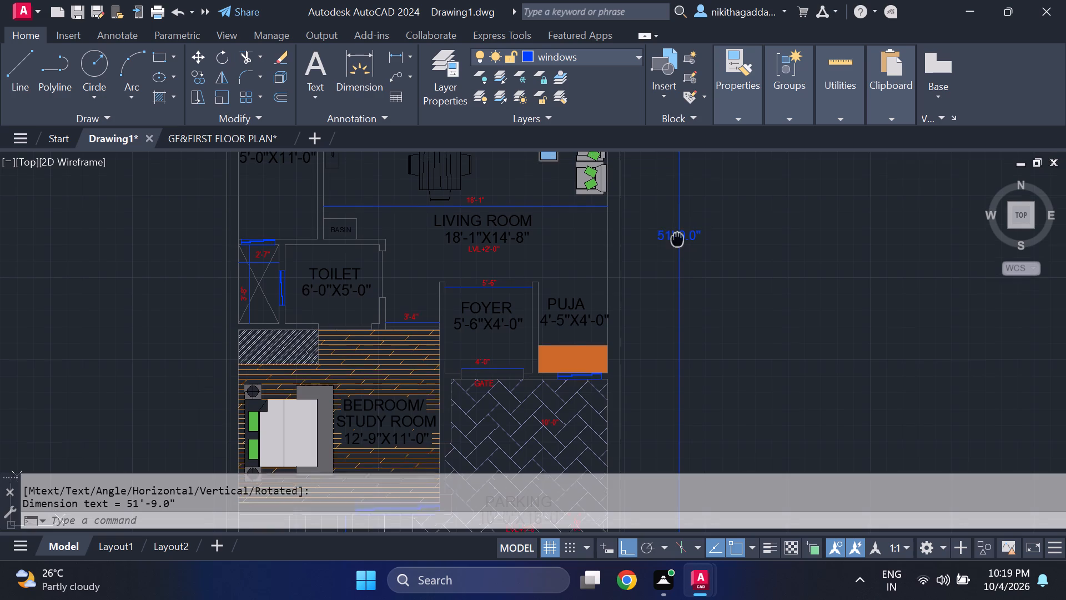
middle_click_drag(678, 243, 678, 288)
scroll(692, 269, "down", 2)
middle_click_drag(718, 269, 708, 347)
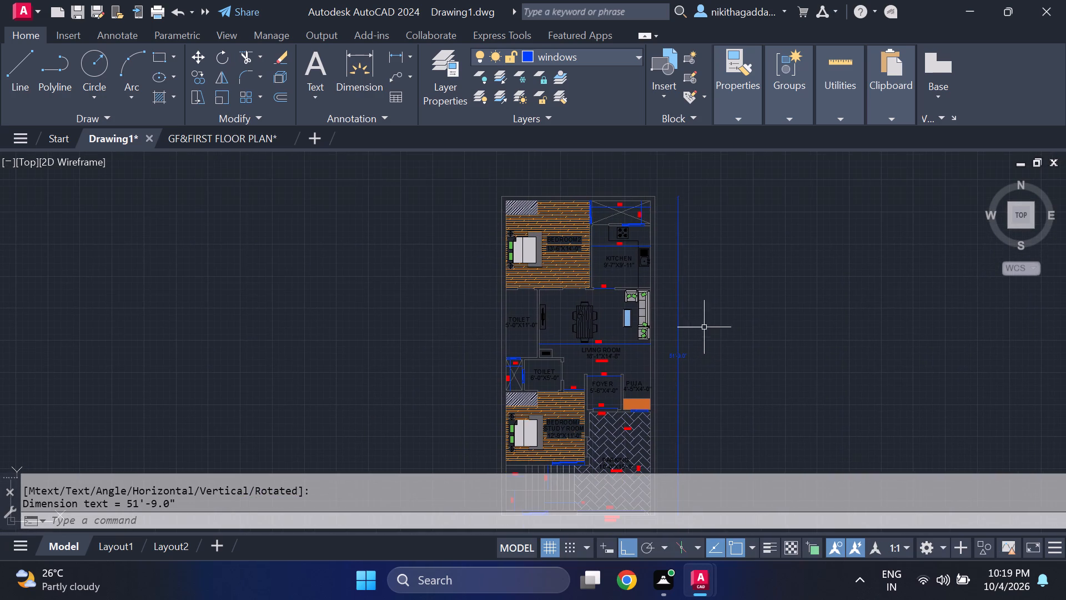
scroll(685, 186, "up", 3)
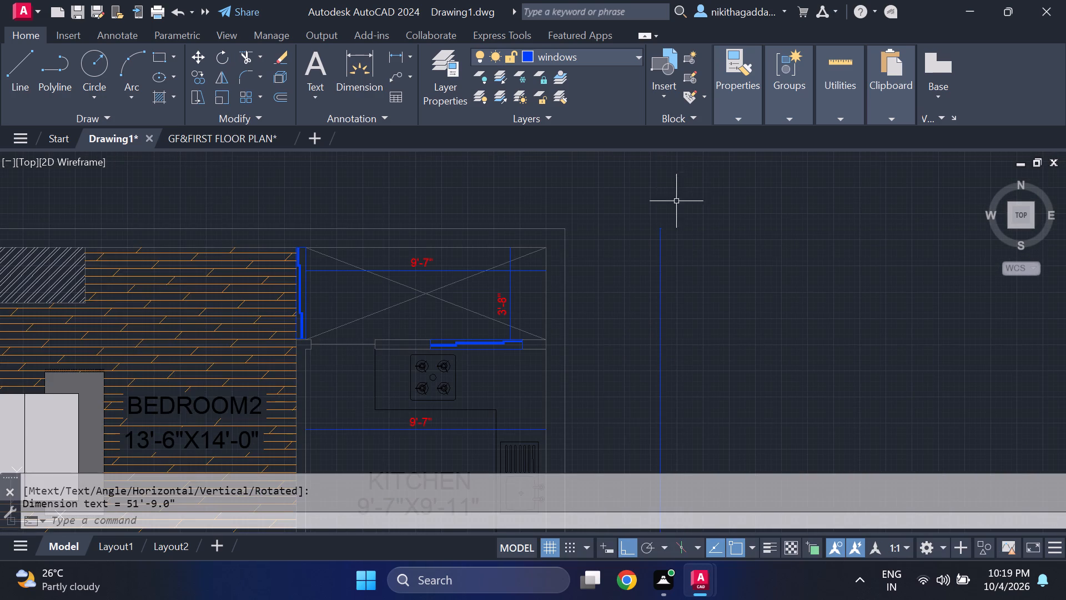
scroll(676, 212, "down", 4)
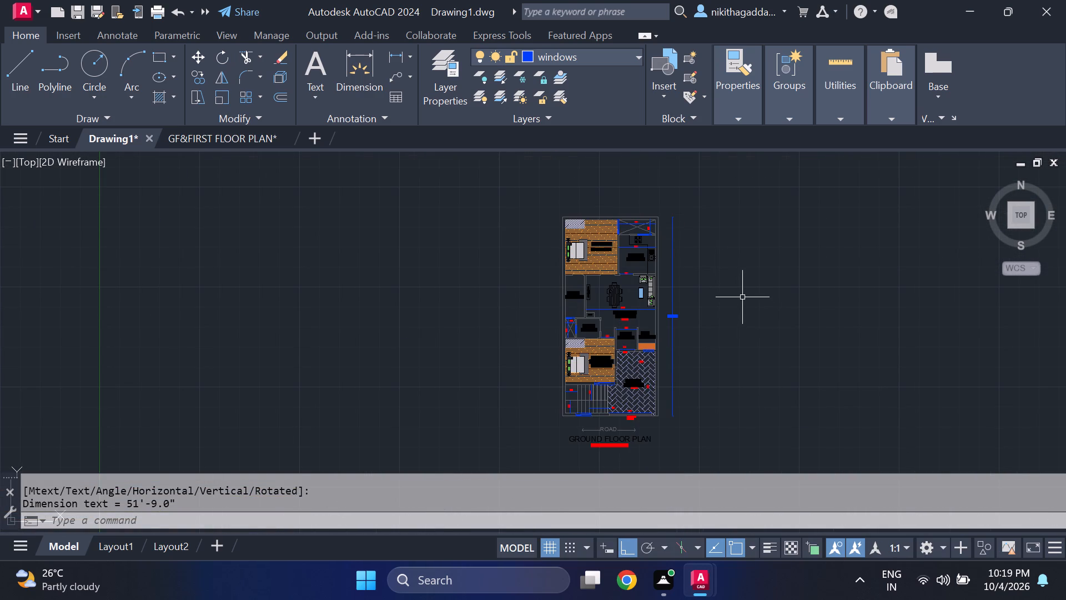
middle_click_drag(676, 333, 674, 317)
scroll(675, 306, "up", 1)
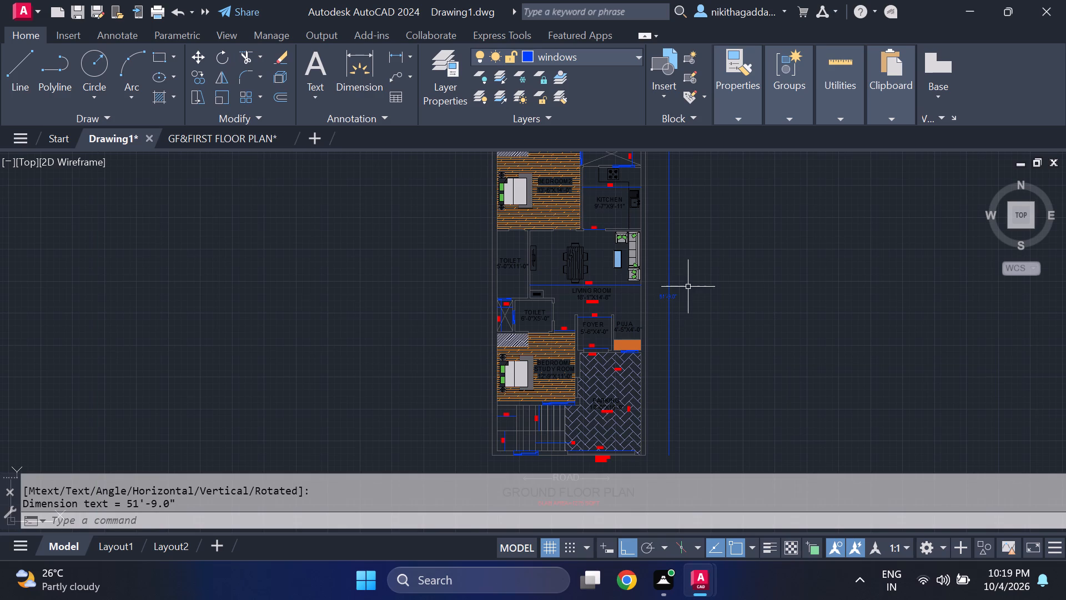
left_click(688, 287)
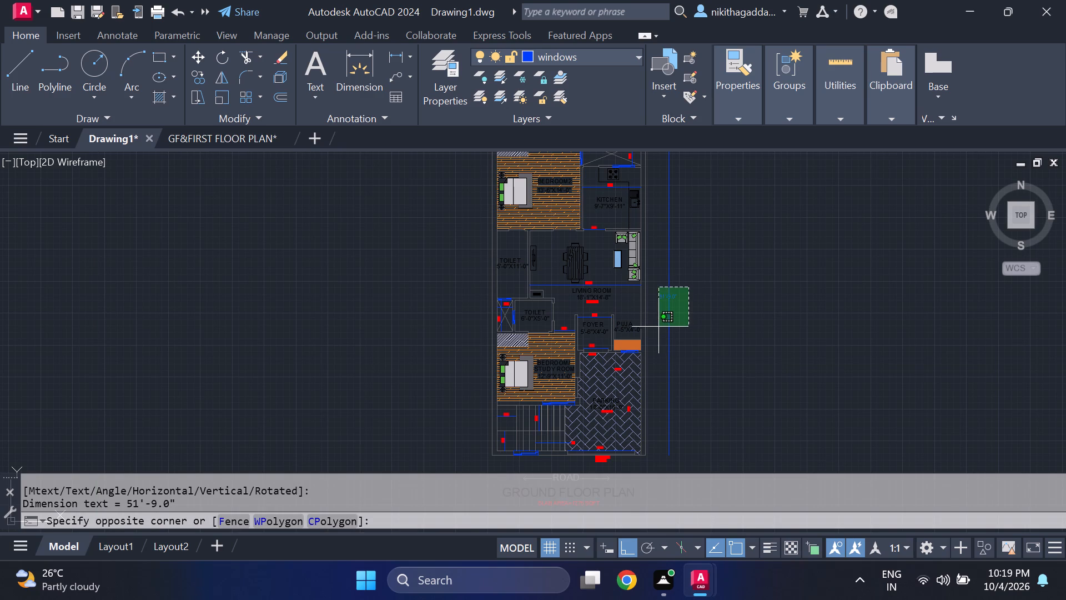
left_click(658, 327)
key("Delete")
Draw a three-segment line bracket outside the right-hand wall, from the plan's upper-right corner outward, down its full height and back to the lower-right corner.
key("l")
key("Return")
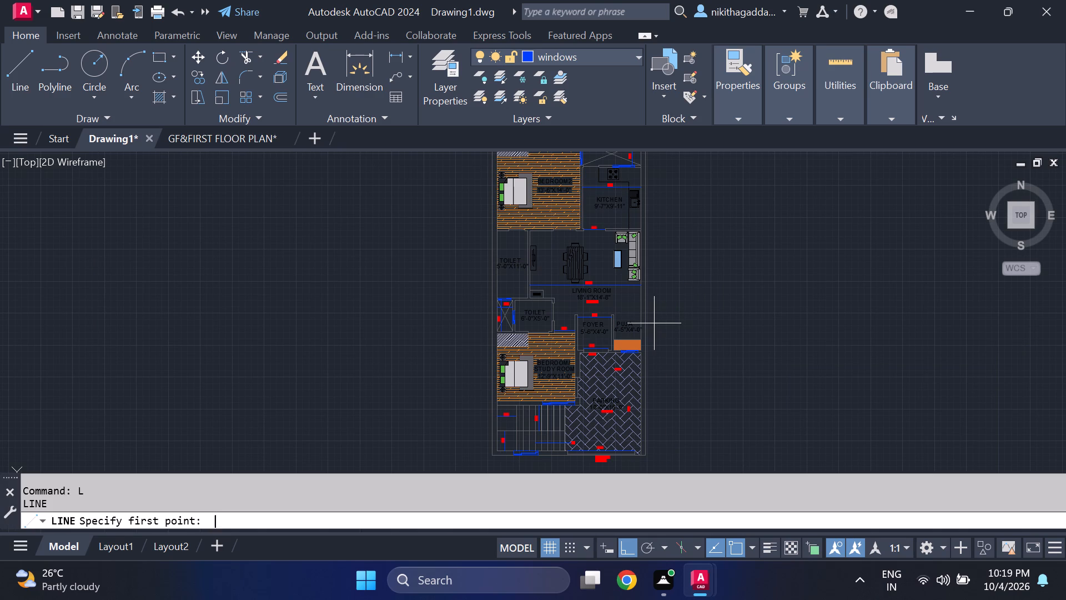
middle_click_drag(665, 286, 632, 361)
scroll(611, 210, "up", 2)
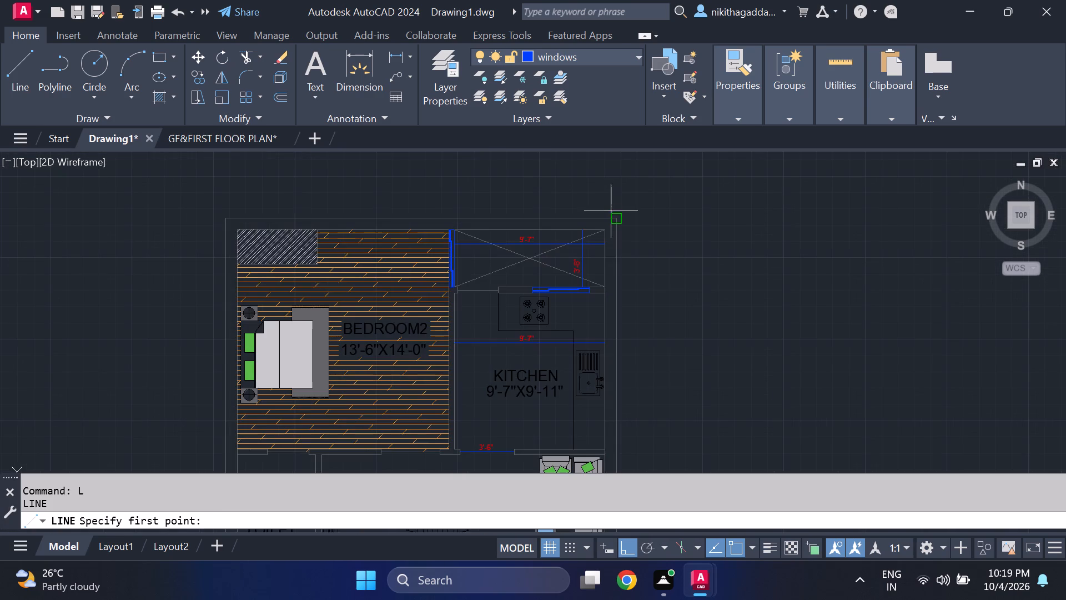
left_click(612, 223)
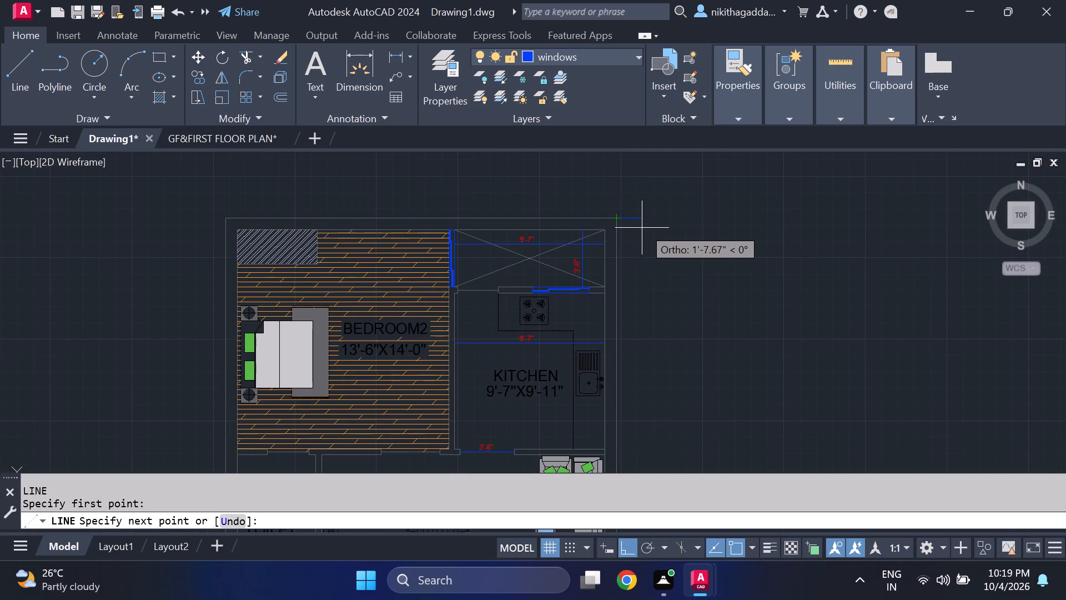
left_click(660, 224)
scroll(658, 285, "down", 4)
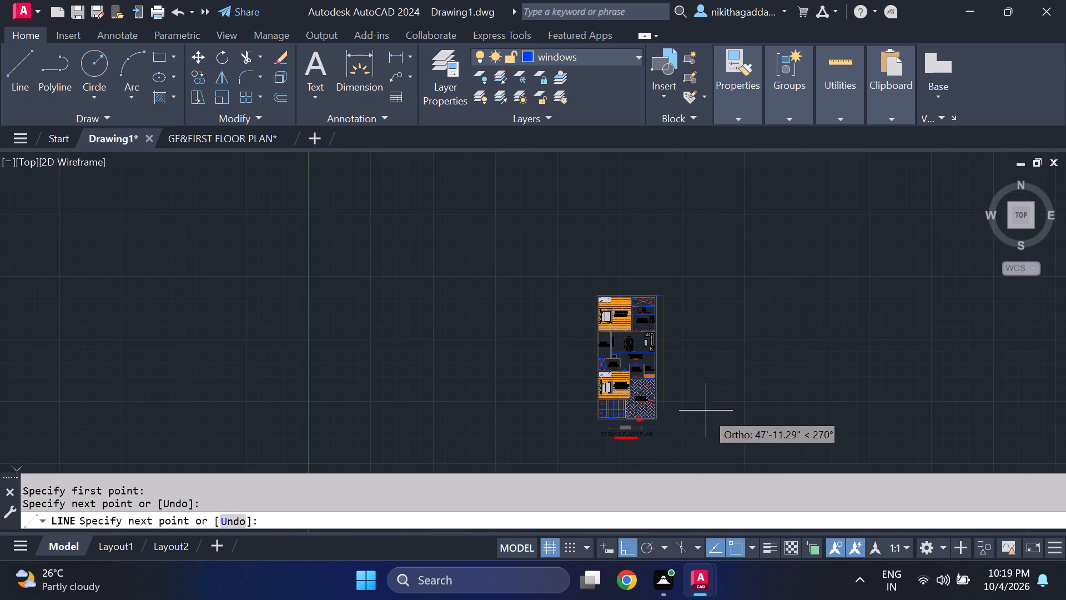
middle_click_drag(706, 410, 684, 318)
scroll(633, 317, "up", 3)
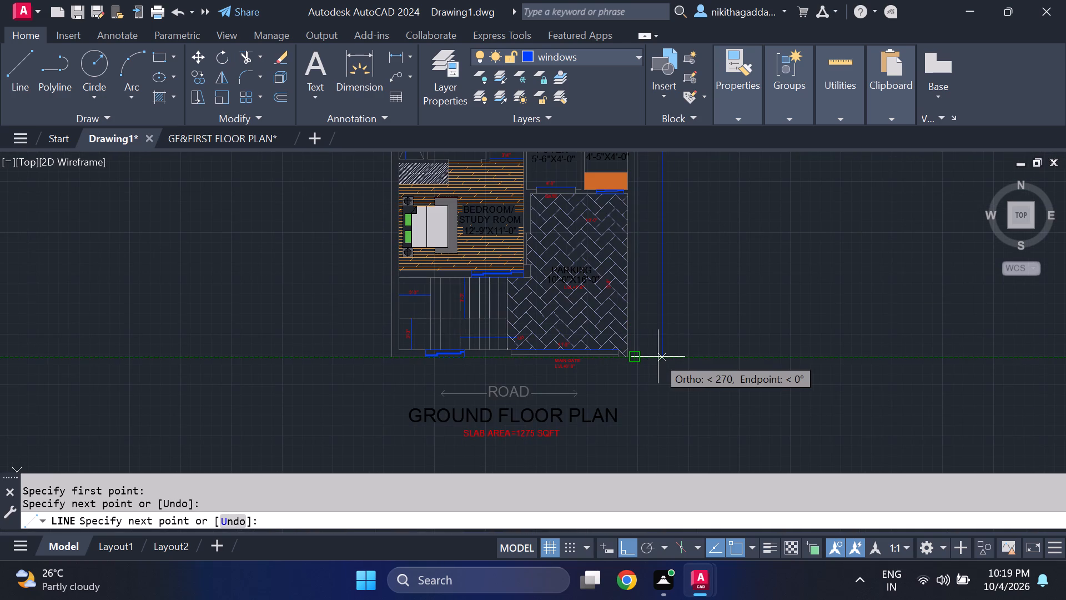
left_click(661, 357)
left_click(632, 350)
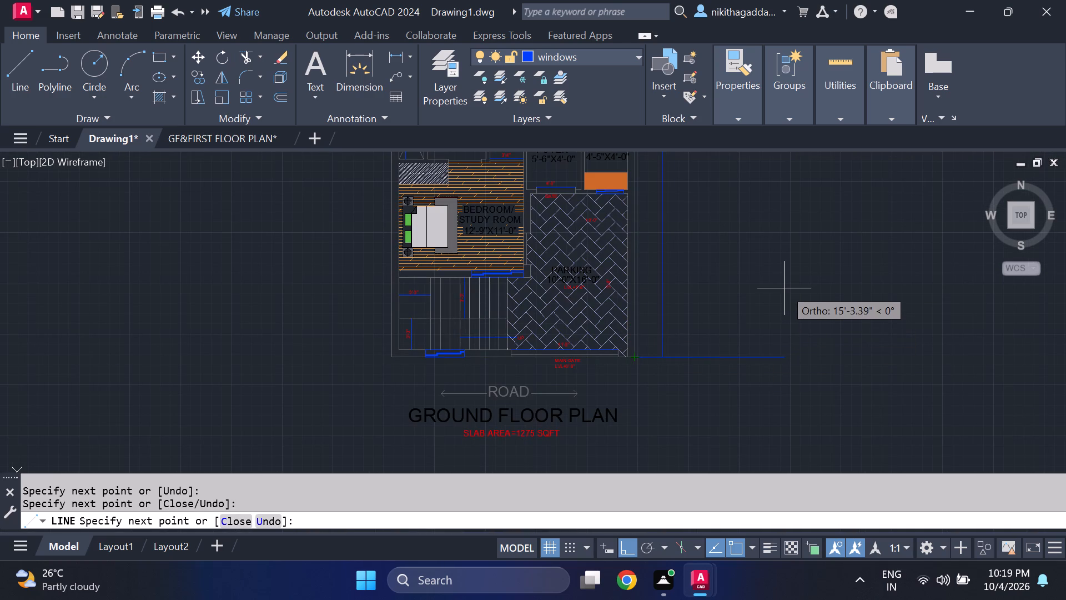
key("Escape")
Copy the vertical 3'-8" text from the shaft beside the 6'-0"X5'-0" toilet to just inside the new vertical line, near the living room.
middle_click_drag(785, 279, 783, 298)
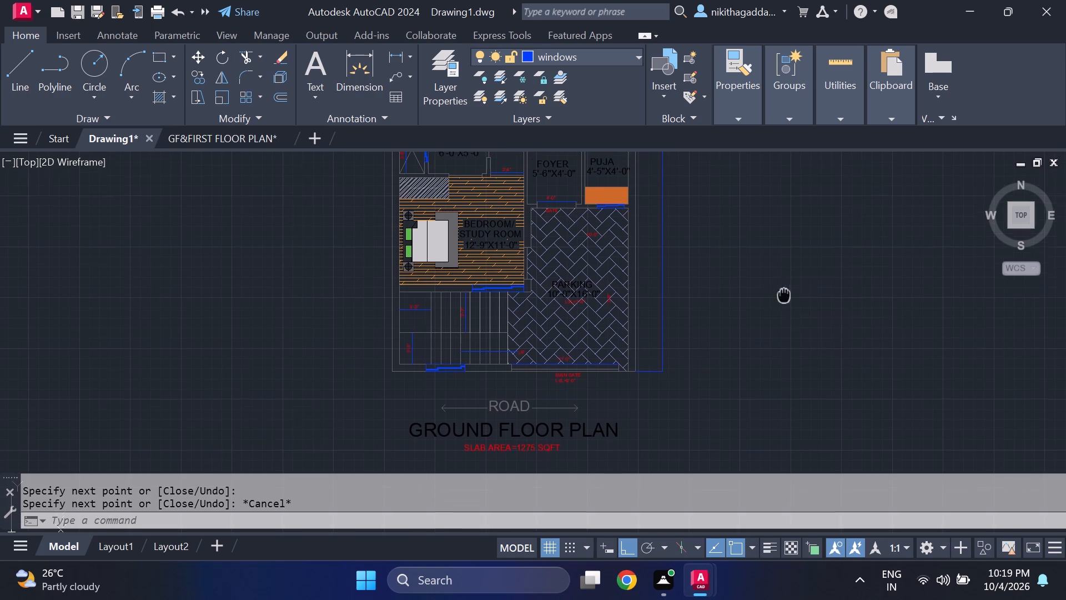
middle_click_drag(783, 298, 731, 364)
scroll(645, 198, "down", 1)
middle_click_drag(646, 198, 653, 318)
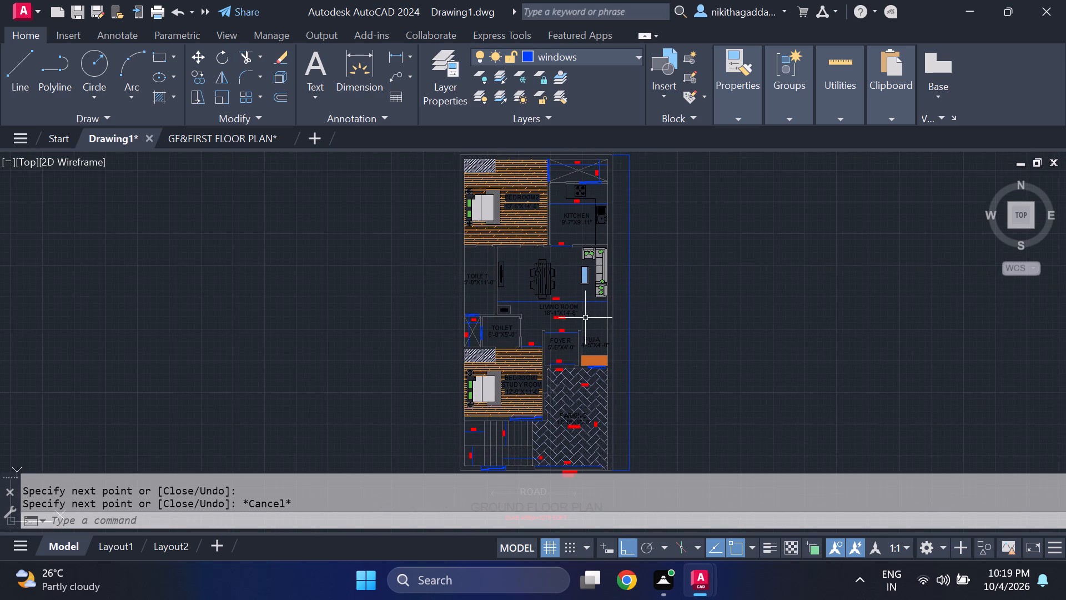
scroll(481, 342, "up", 3)
left_click(452, 313)
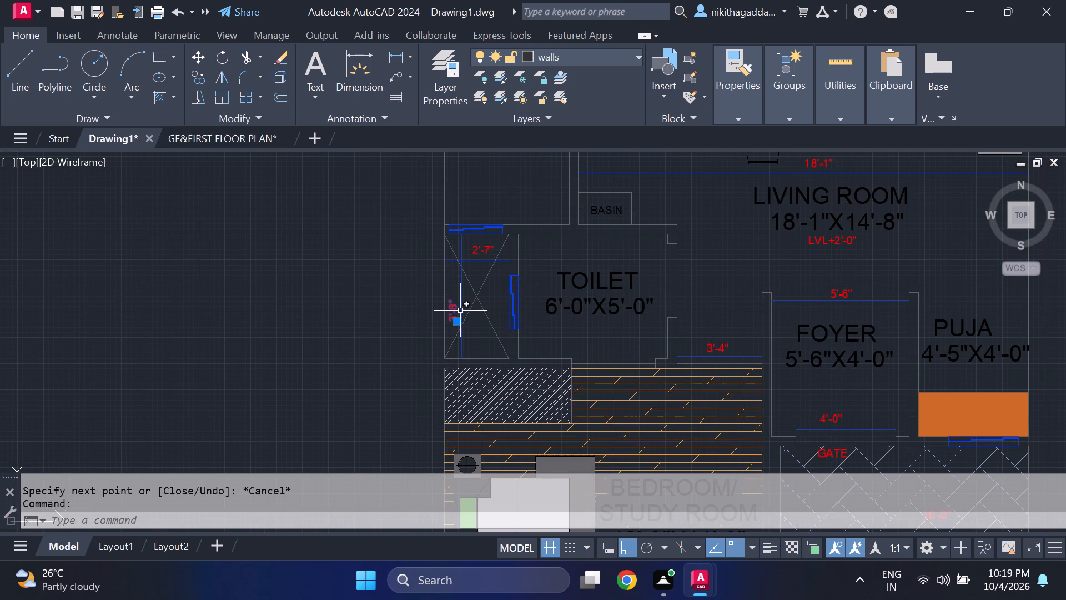
type("CO")
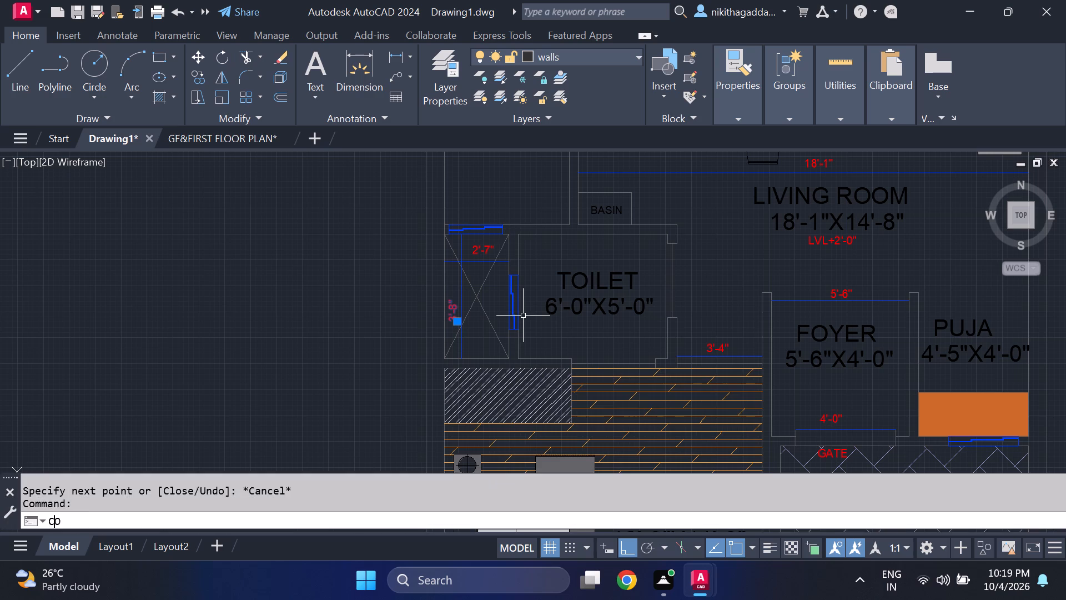
key("Return")
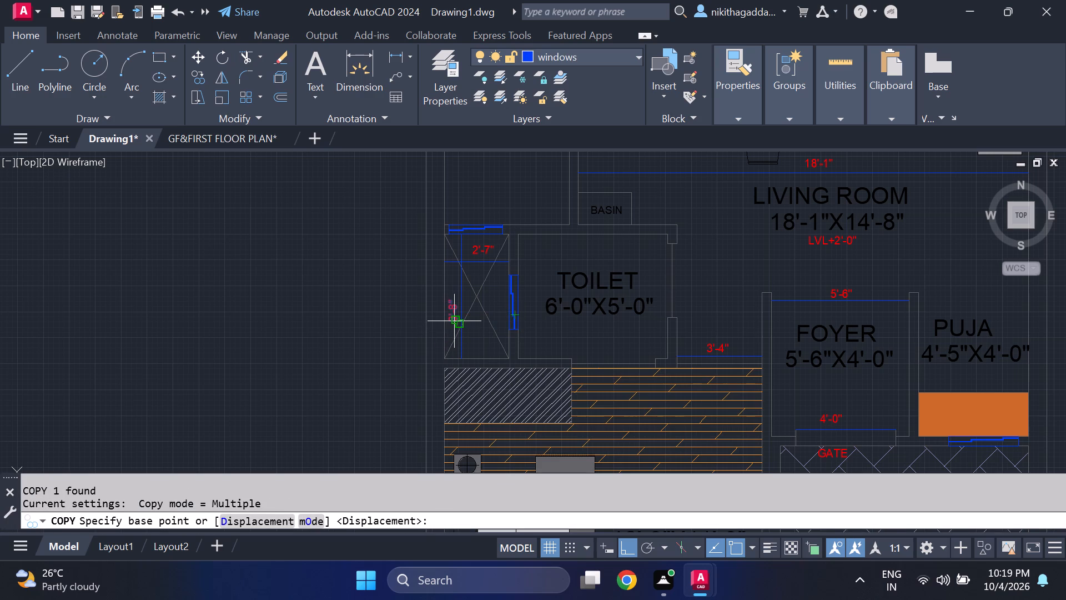
left_click(454, 321)
scroll(851, 367, "down", 3)
middle_click_drag(961, 357, 829, 363)
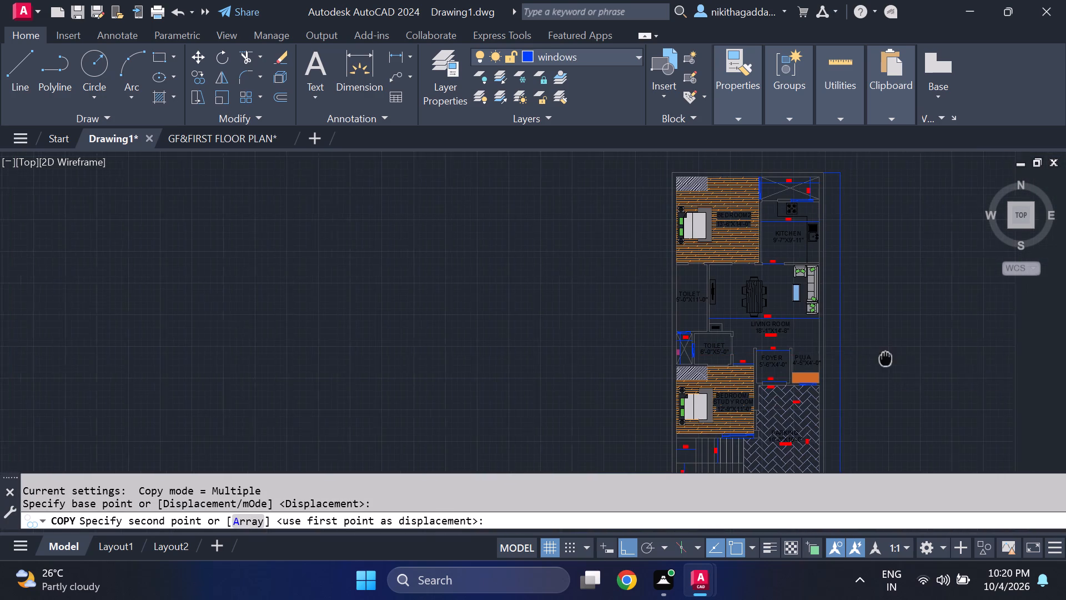
middle_click_drag(829, 363, 782, 372)
scroll(754, 363, "up", 2)
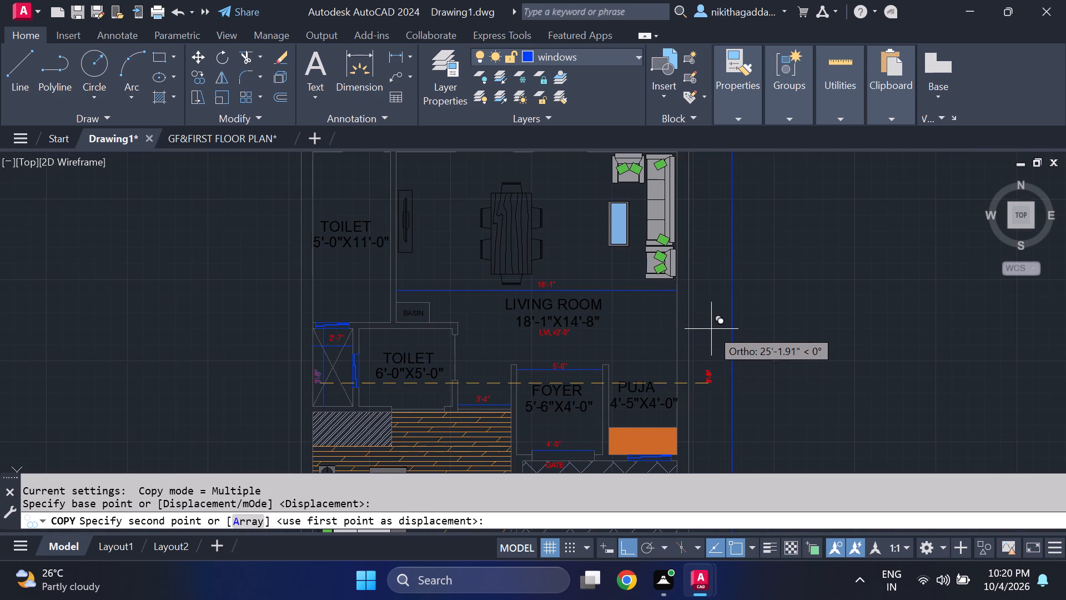
key("F8")
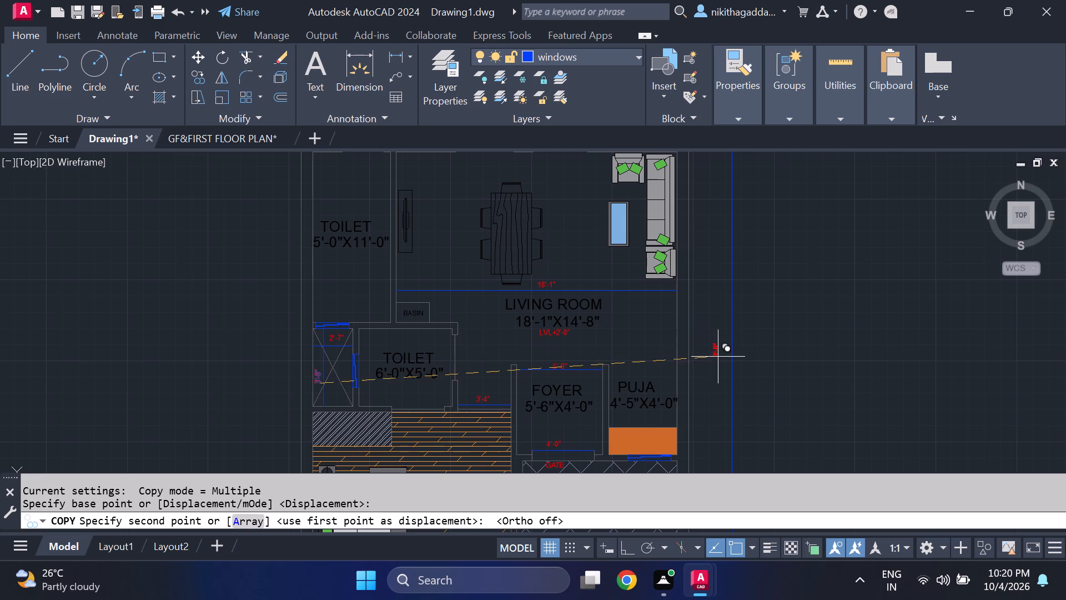
middle_click_drag(719, 357, 710, 399)
scroll(709, 356, "up", 2)
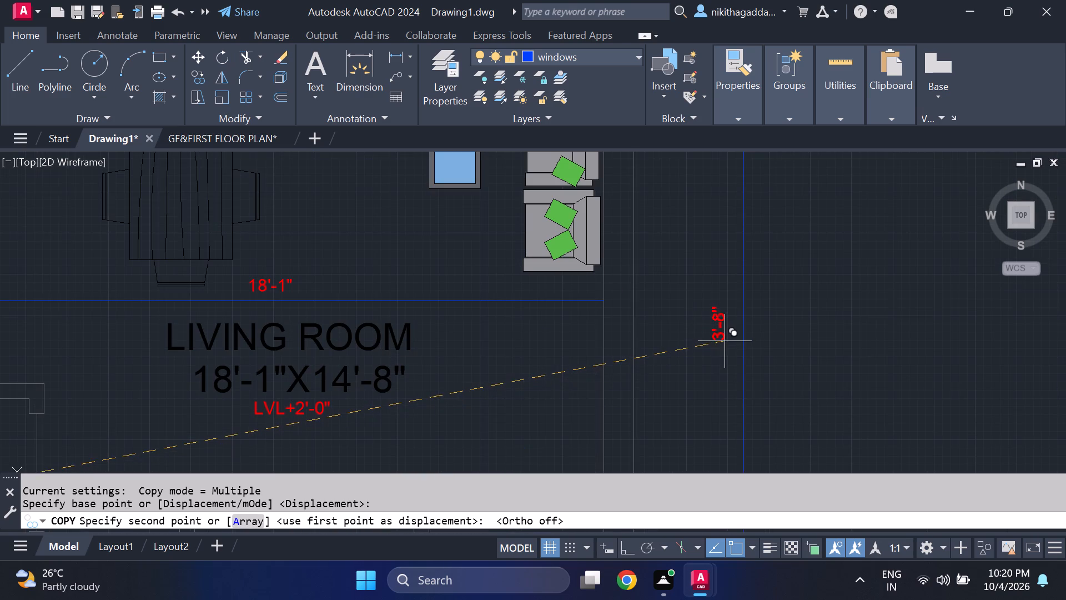
left_click(725, 339)
key("Escape")
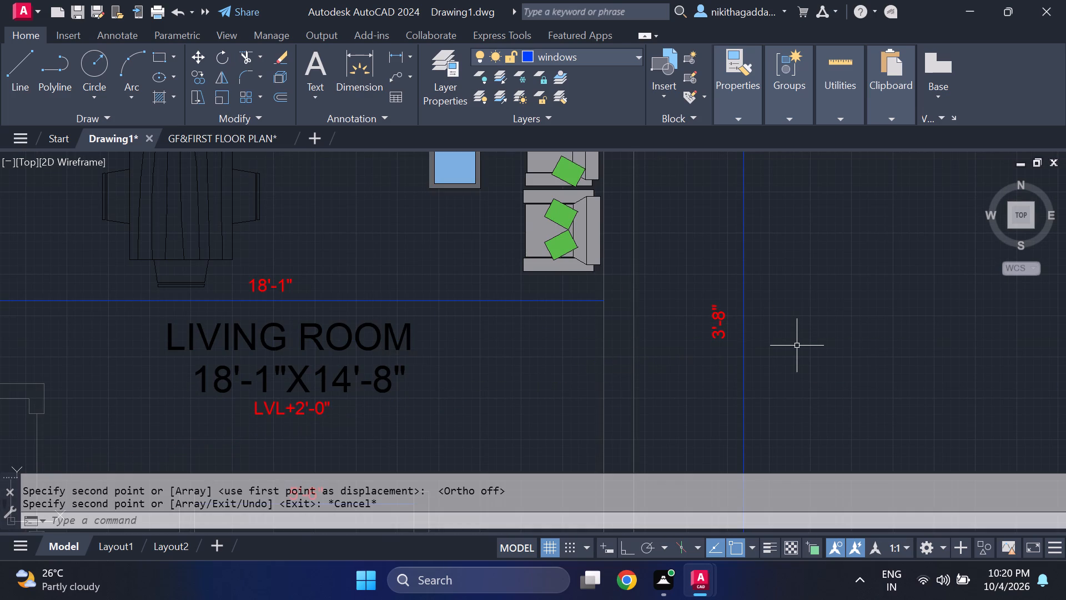
Change the copied vertical 3'-8" text beside the plan's outer vertical dimension line to 51'-0".
scroll(743, 343, "up", 2)
left_click(689, 316)
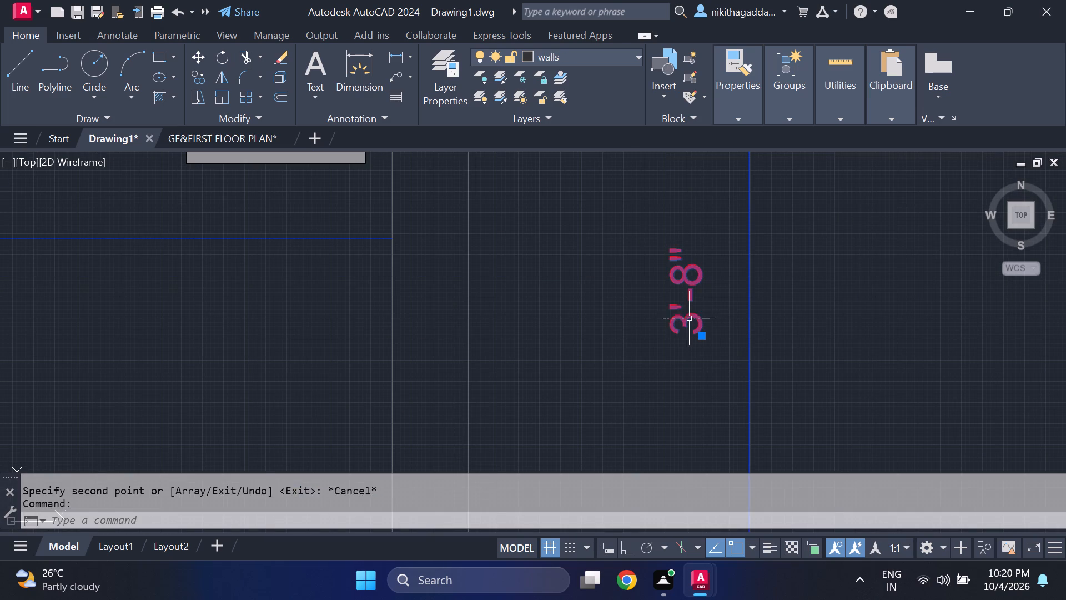
left_click(689, 320)
double_click(687, 323)
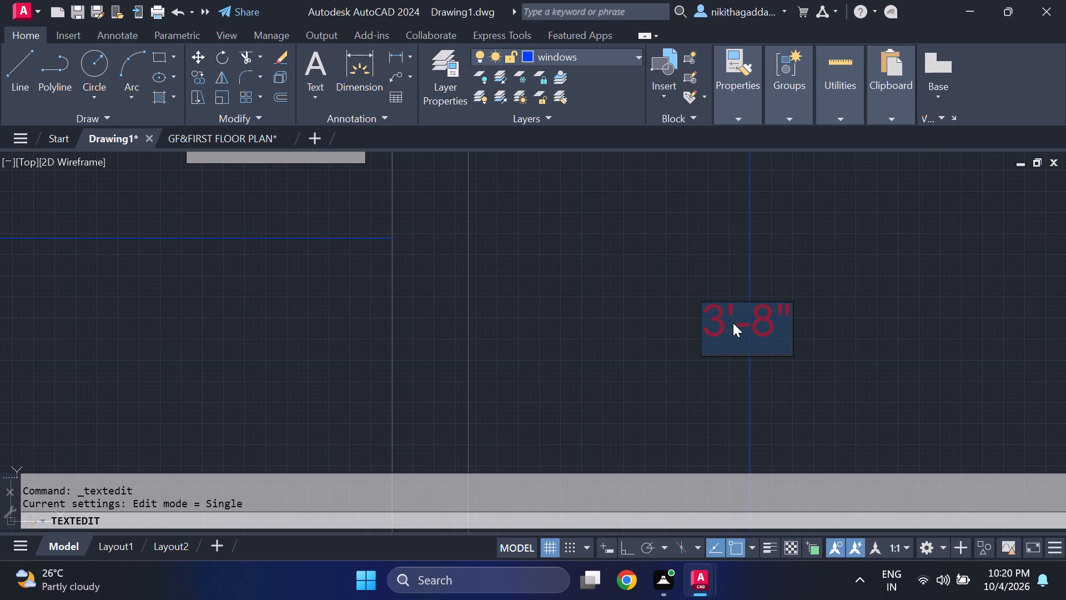
left_click(727, 322)
key("BackSpace")
type("51")
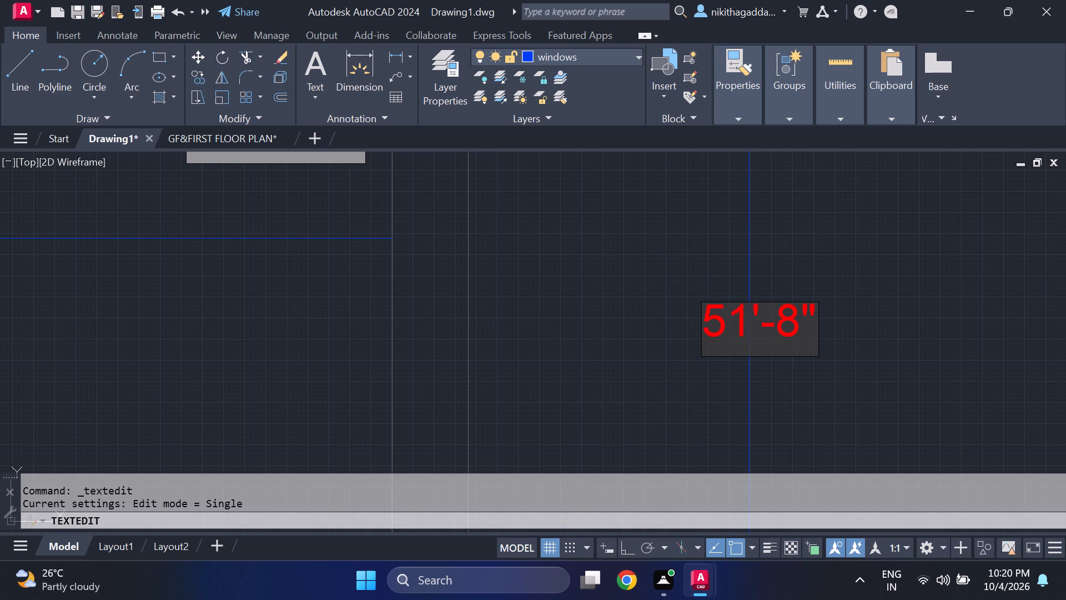
left_click(800, 318)
key("BackSpace")
key("0")
key("Return")
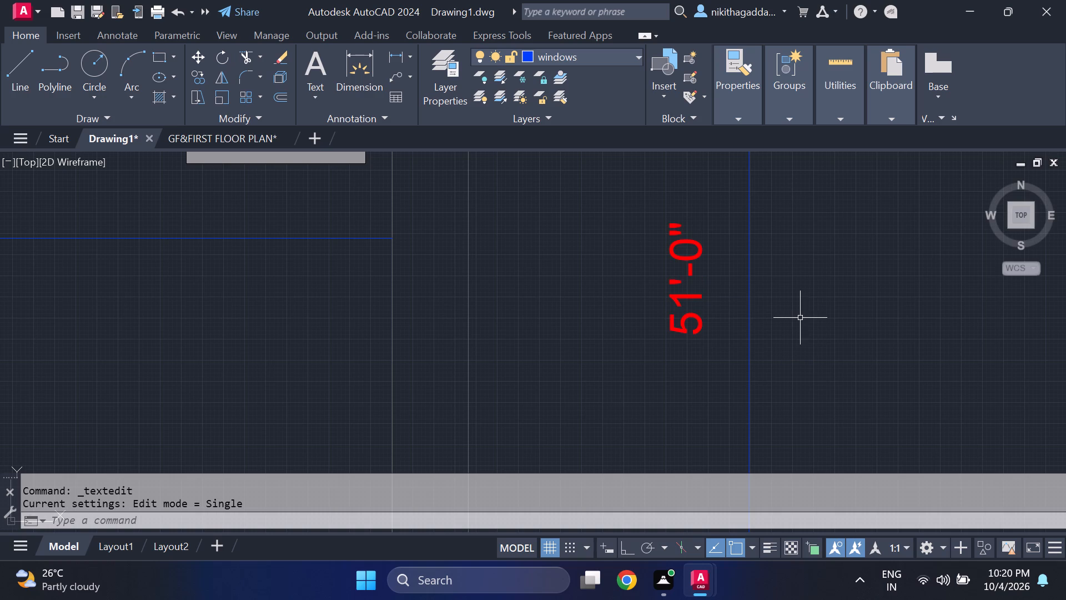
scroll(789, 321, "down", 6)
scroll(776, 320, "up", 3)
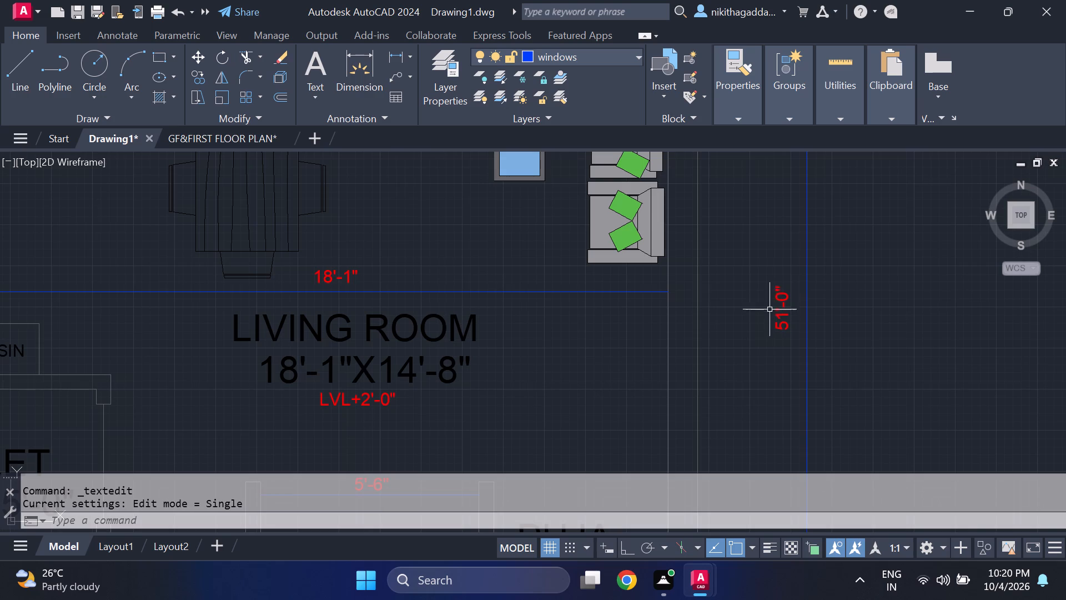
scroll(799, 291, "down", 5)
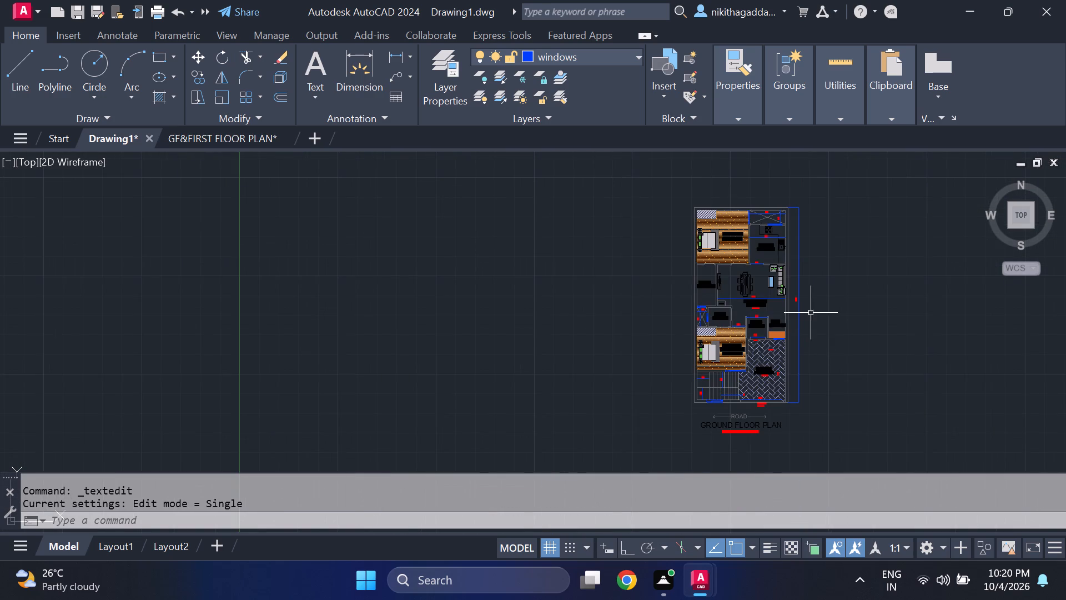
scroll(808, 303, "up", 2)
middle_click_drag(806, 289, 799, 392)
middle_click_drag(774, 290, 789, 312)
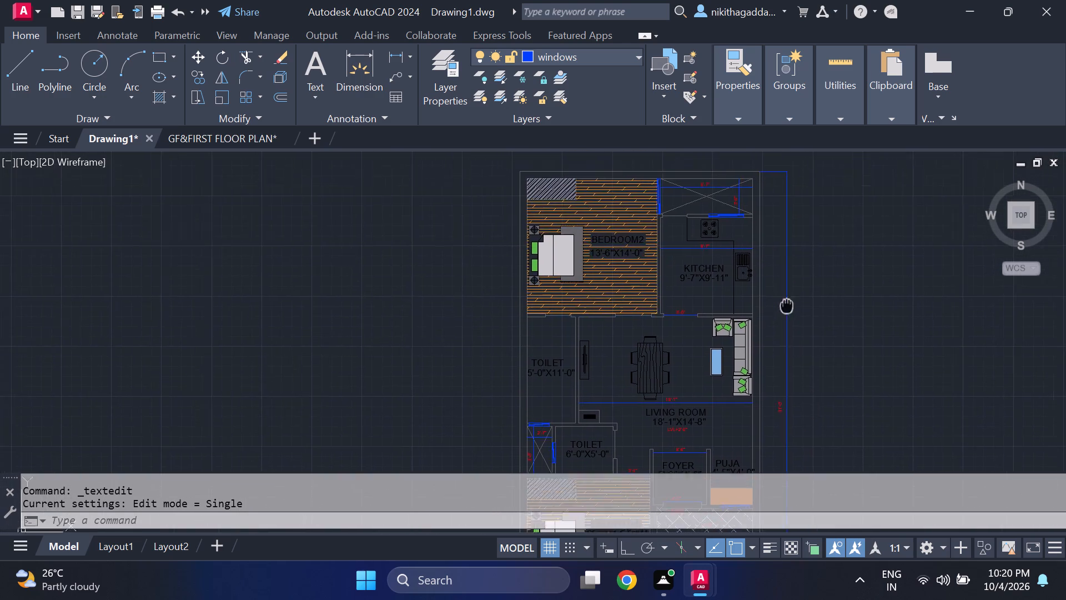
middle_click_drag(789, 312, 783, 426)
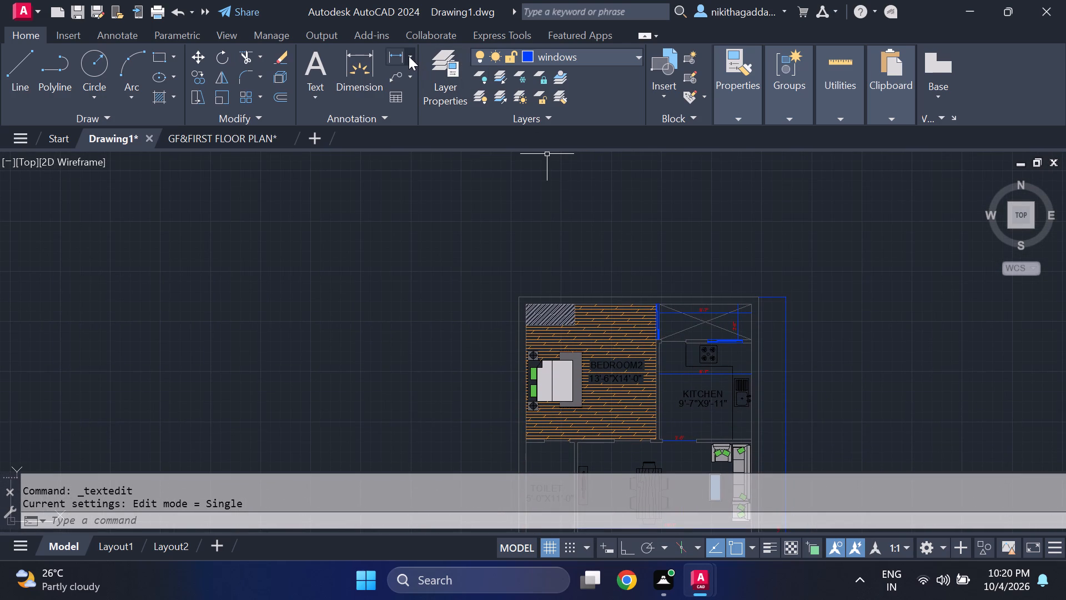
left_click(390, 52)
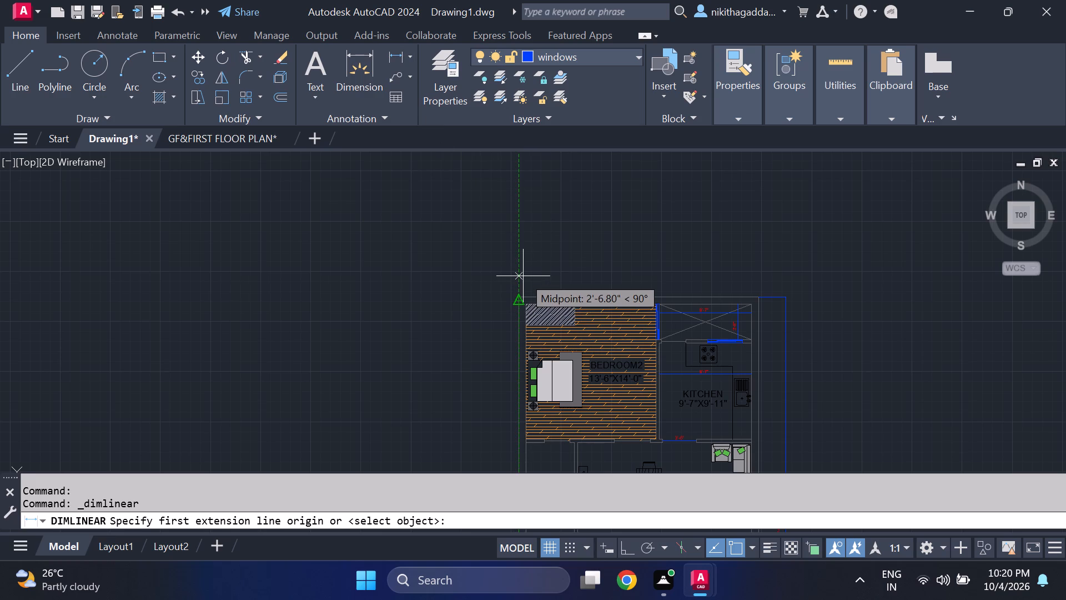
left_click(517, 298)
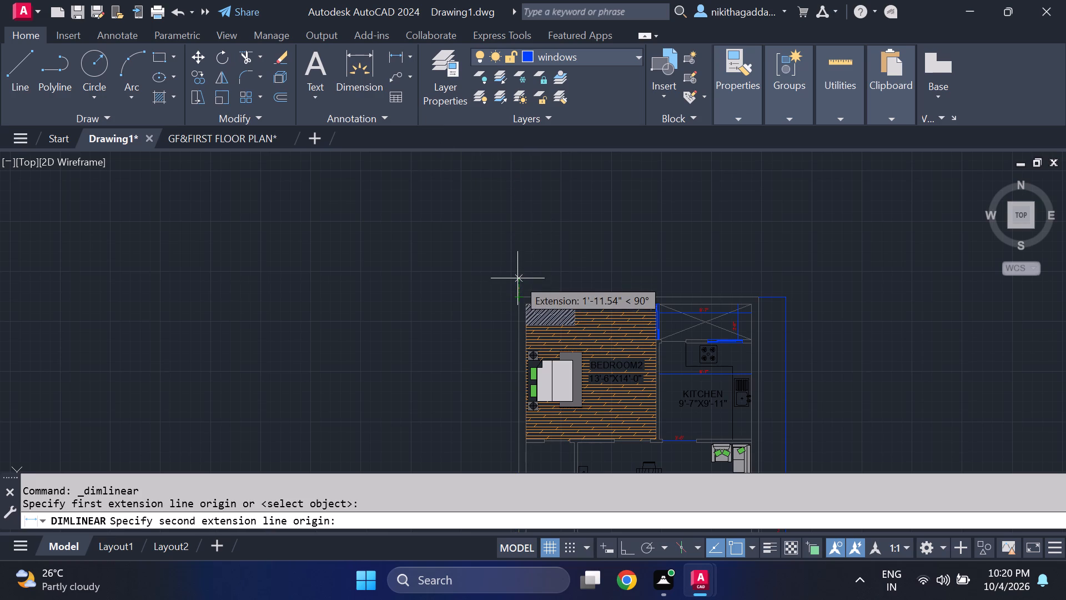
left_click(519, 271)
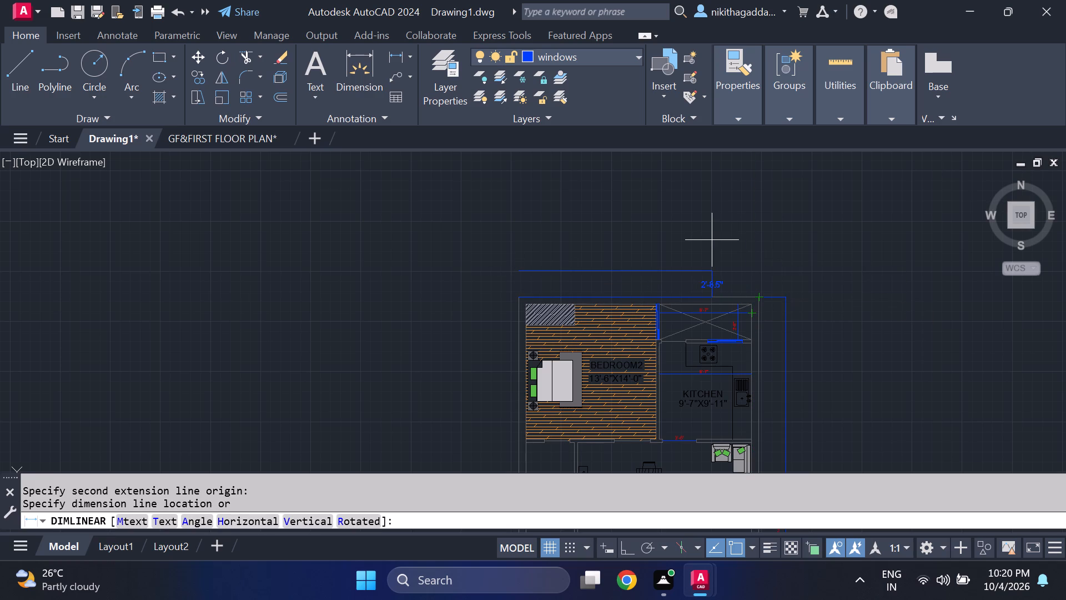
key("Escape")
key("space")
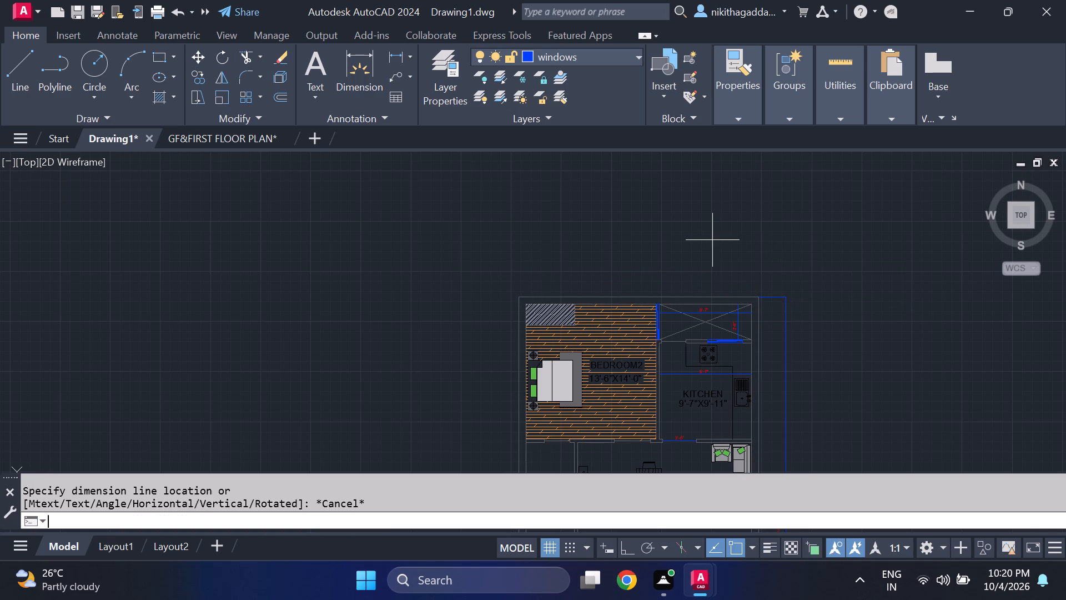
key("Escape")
Draw a three-segment line bracket above the plan, from its upper-left corner outward, across its full width and back to the upper-right corner.
key("l")
key("Return")
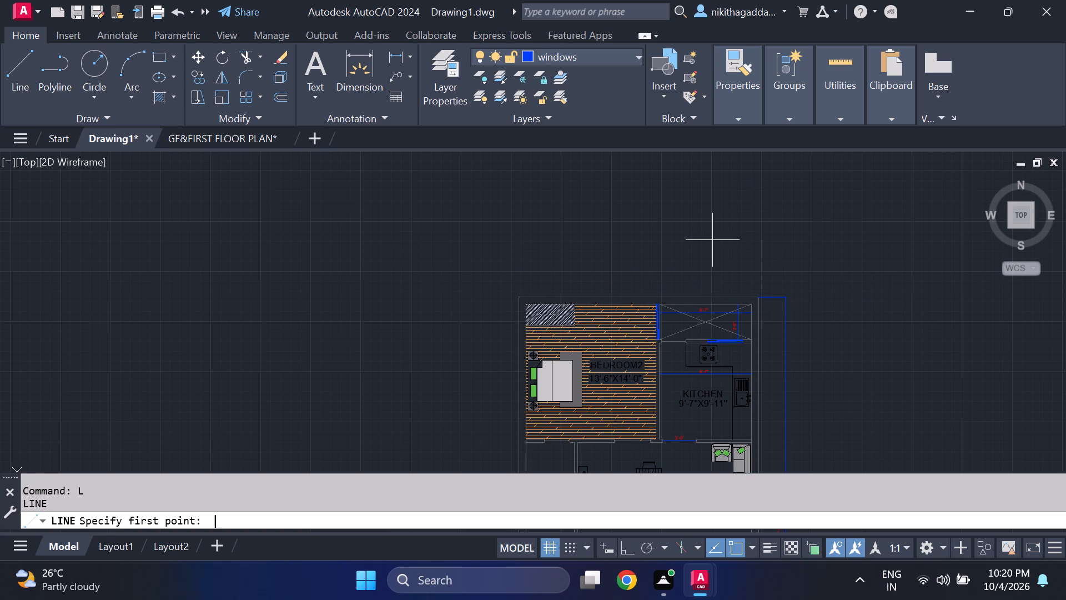
left_click(515, 296)
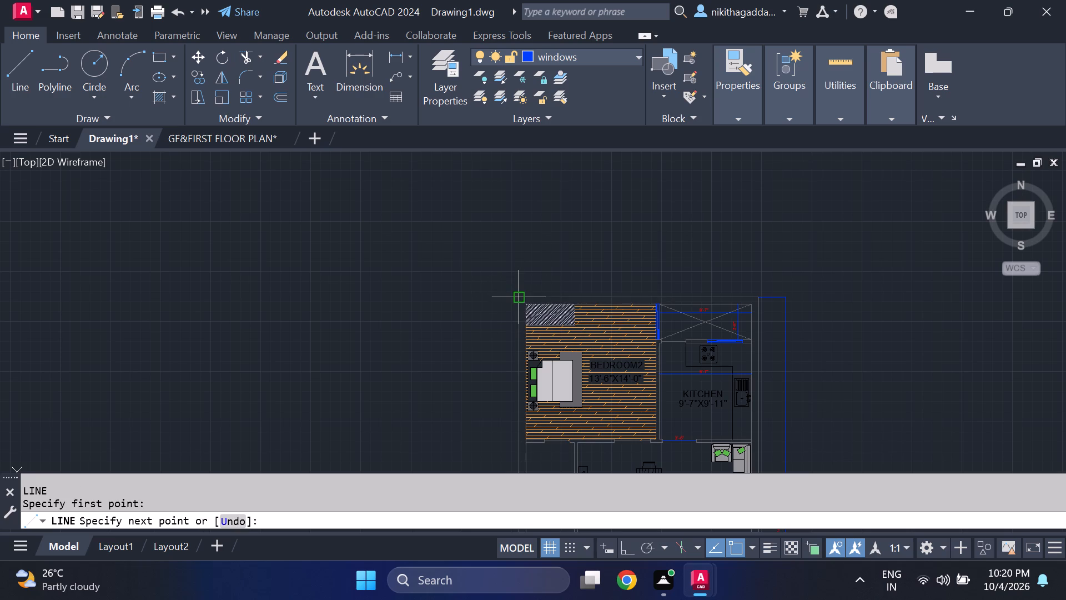
left_click(522, 274)
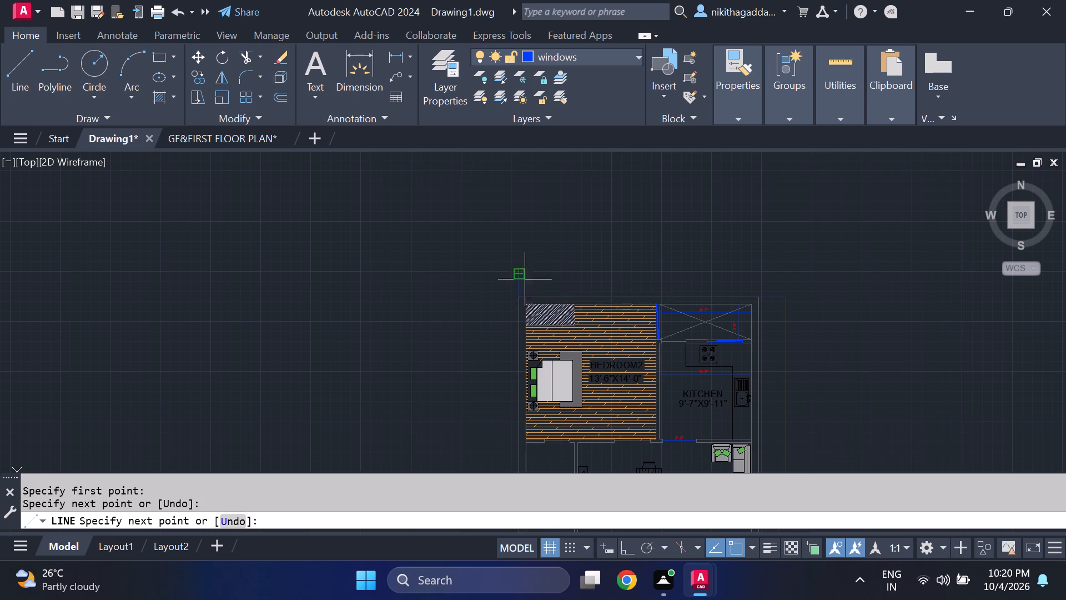
left_click(758, 272)
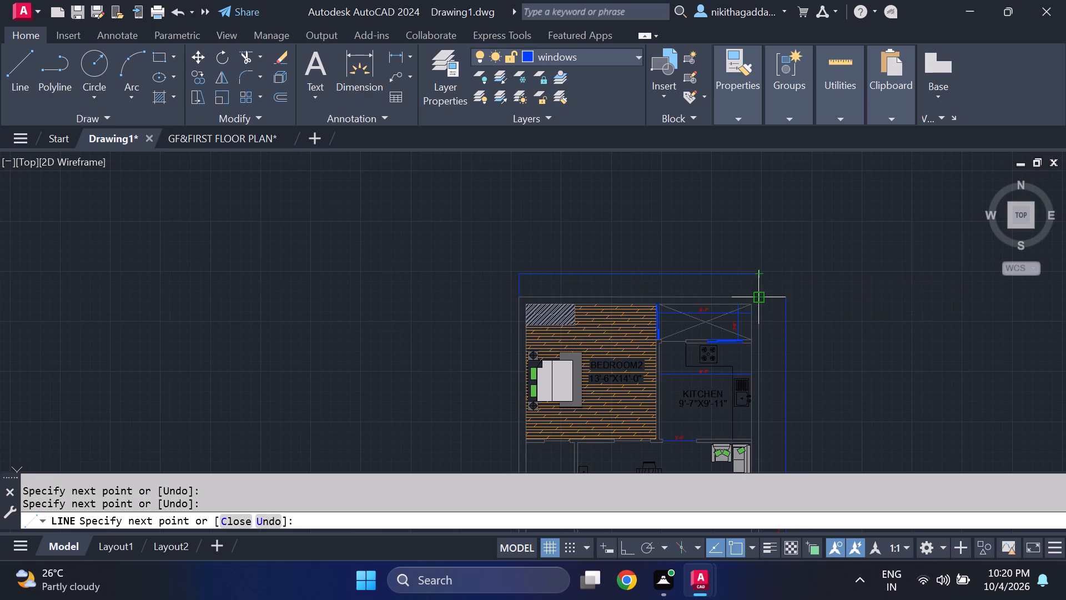
left_click(755, 296)
key("Escape")
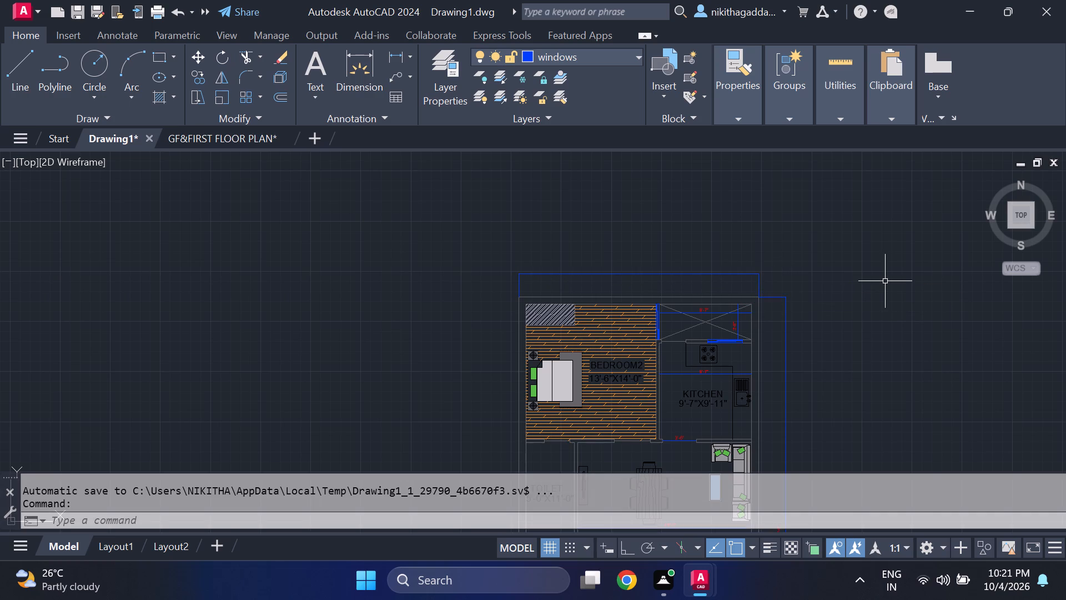
Copy the red 3'-6" text from the opening between kitchen and living room to just below the new horizontal line above the plan.
scroll(883, 284, "down", 3)
scroll(865, 348, "up", 4)
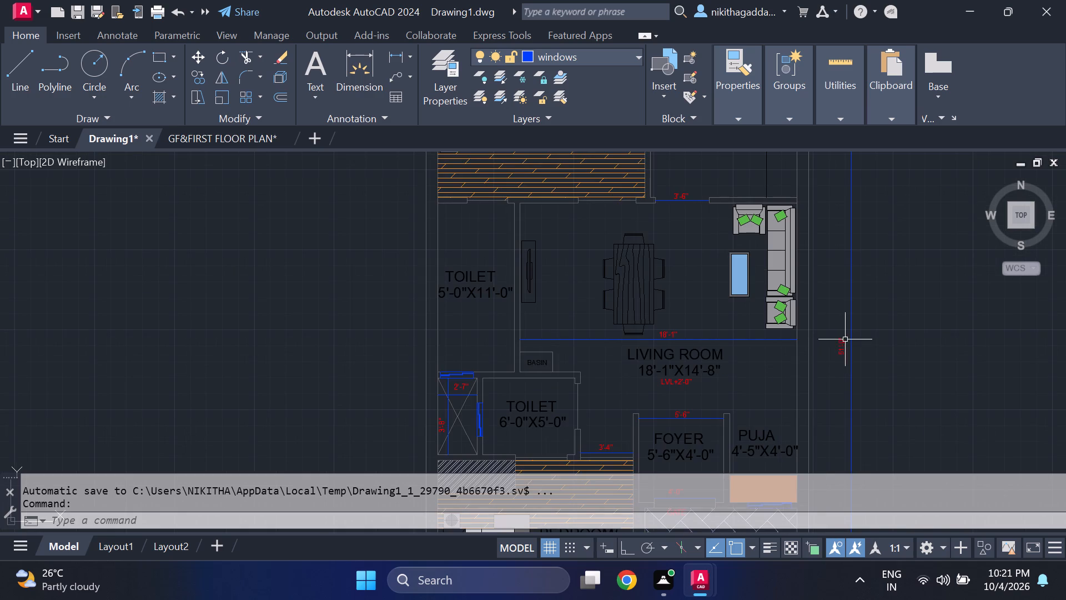
middle_click_drag(670, 295, 690, 409)
middle_click(690, 409)
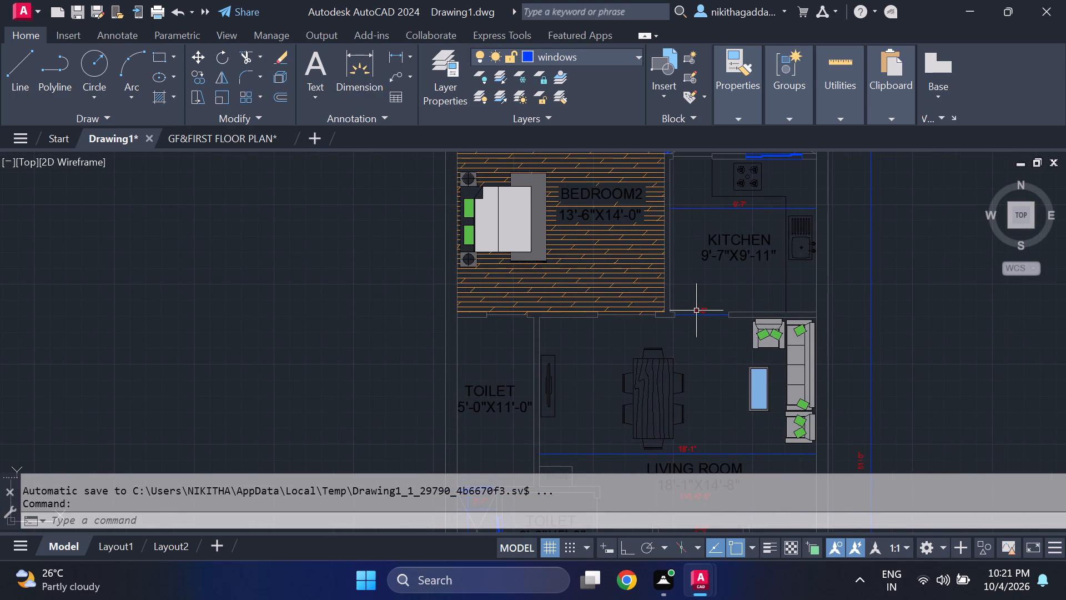
left_click(696, 311)
key("c")
key("o")
key("Return")
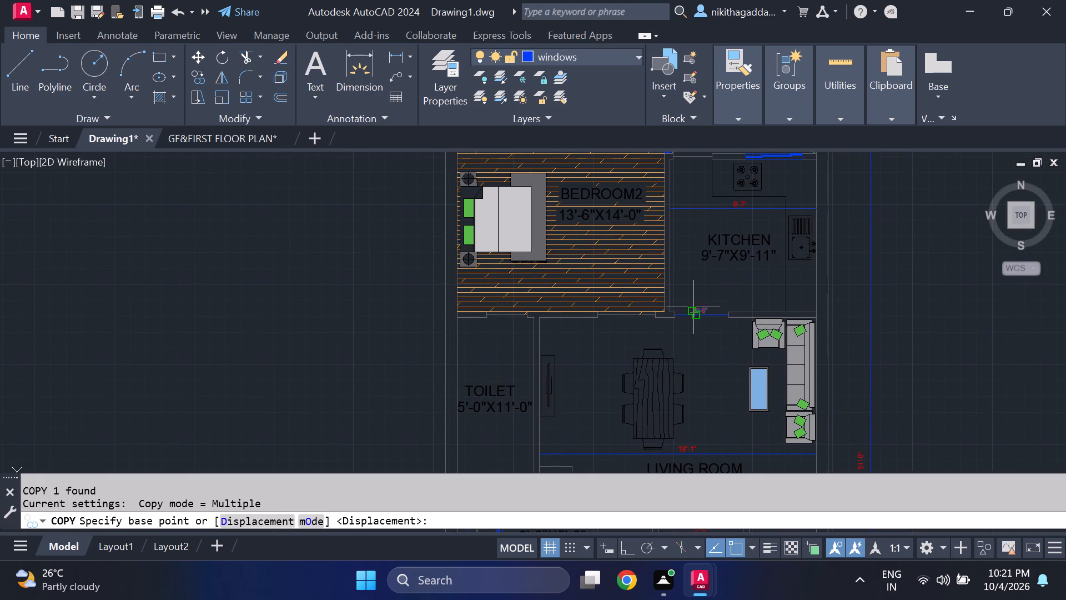
left_click(691, 303)
middle_click_drag(695, 241, 714, 400)
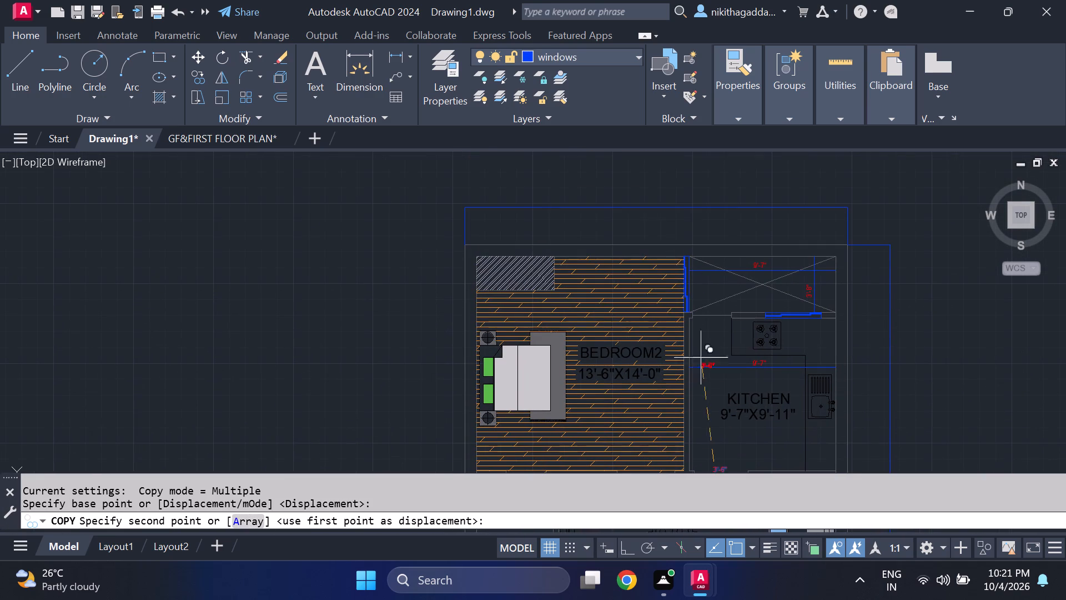
scroll(669, 215, "up", 2)
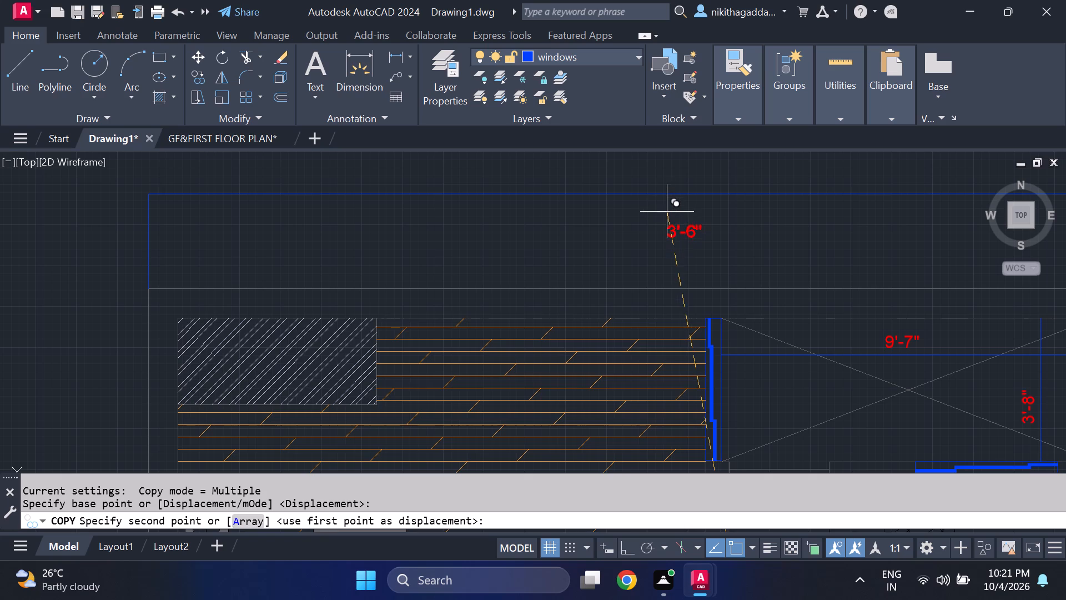
middle_click(666, 219)
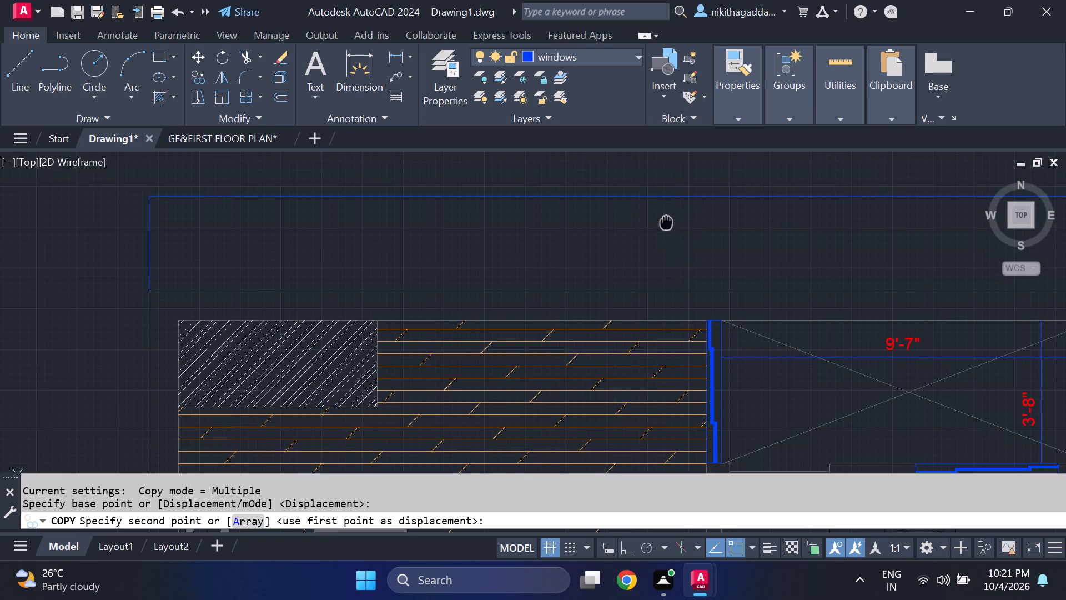
middle_click_drag(670, 249, 670, 254)
scroll(670, 211, "up", 2)
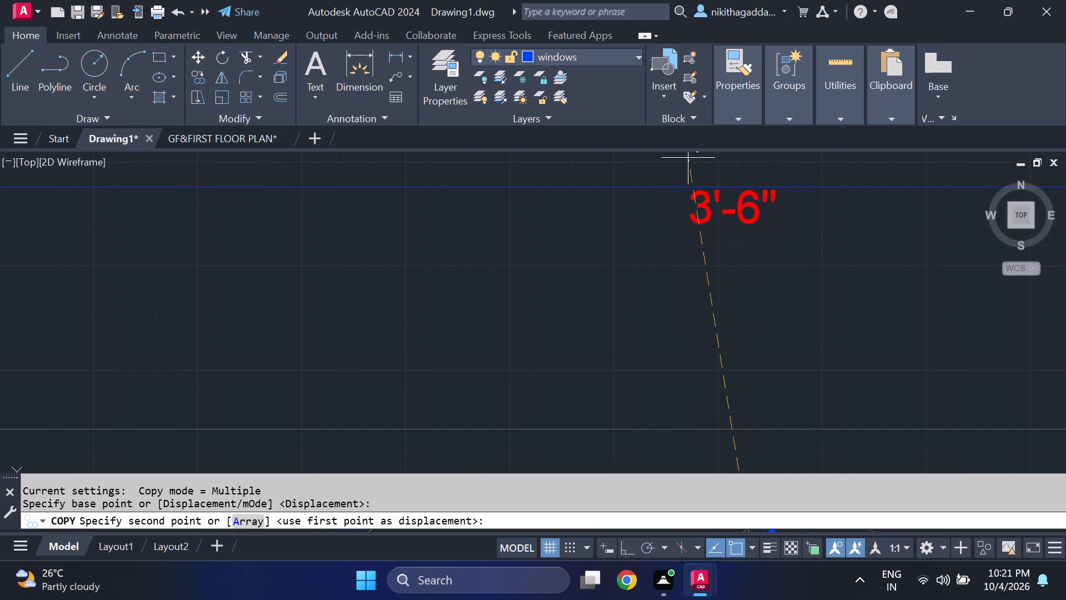
left_click(683, 178)
scroll(762, 235, "down", 4)
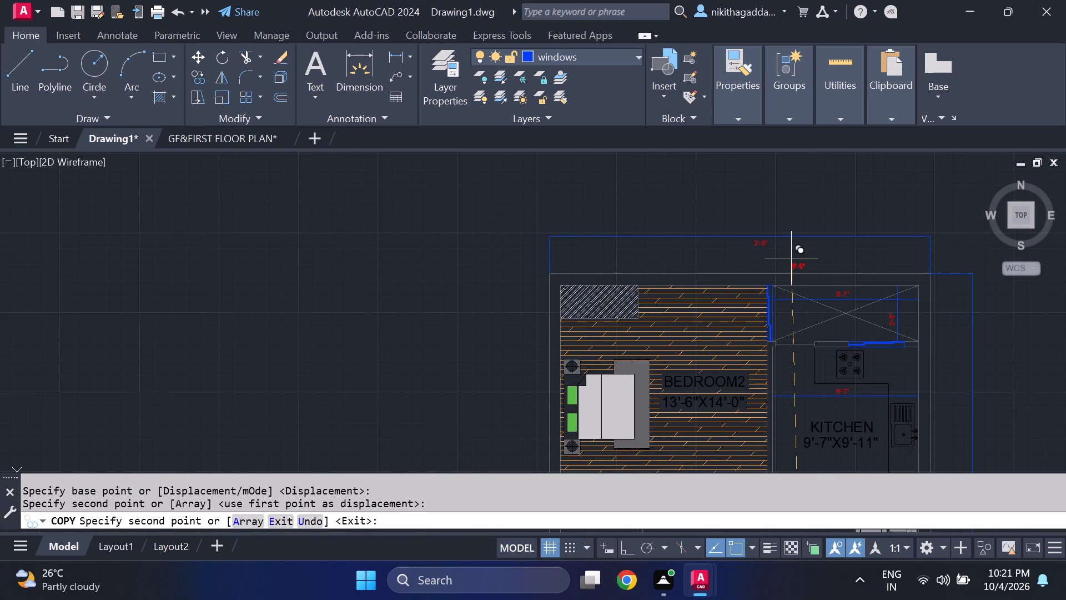
key("Escape")
Change the copied text below the overall width line to 30'.
scroll(791, 257, "up", 3)
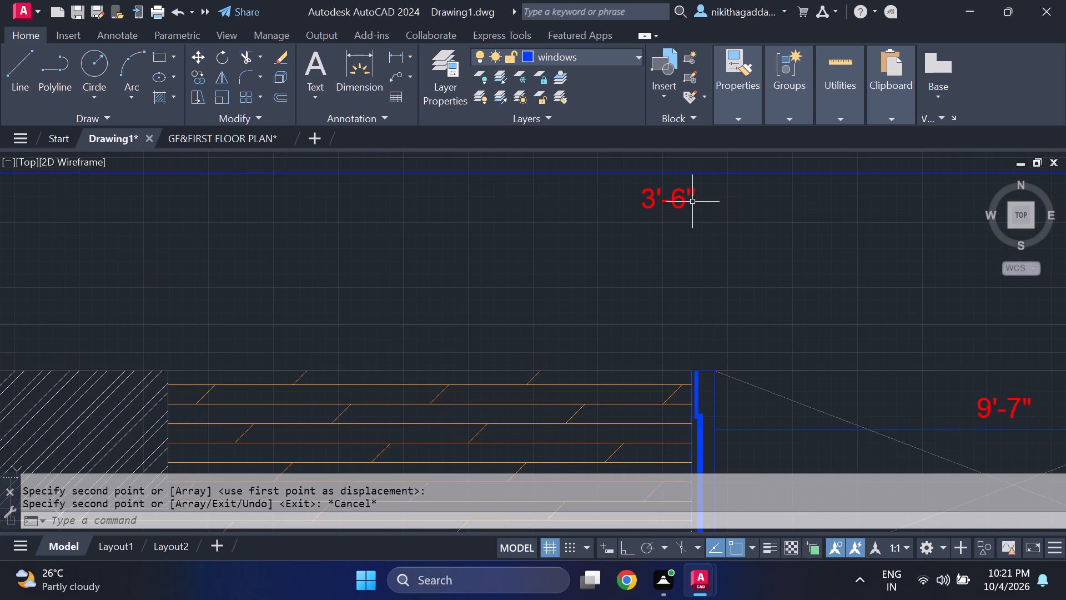
double_click(683, 199)
key("Delete")
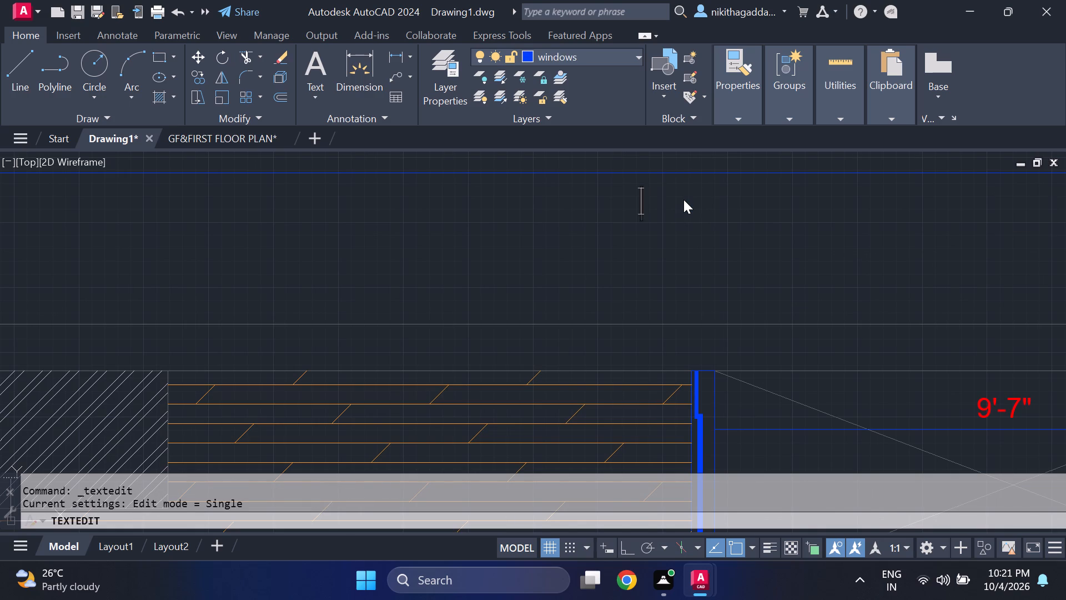
type("30'")
key("Return")
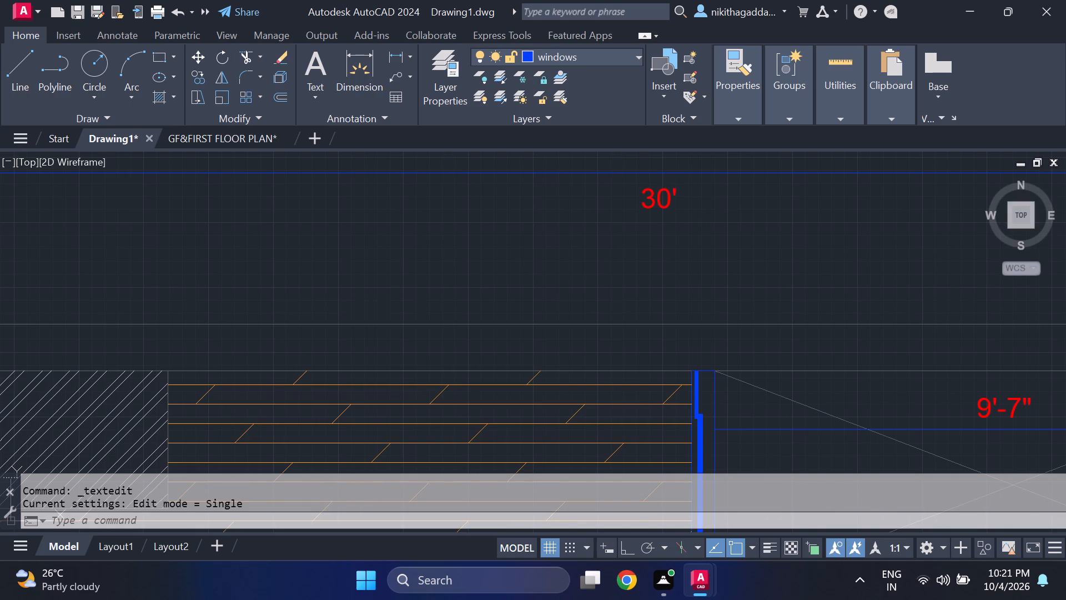
Examine the annotated ground floor plan, checking the rooms and the overall outer dimensions.
scroll(683, 199, "down", 4)
middle_click_drag(815, 430, 786, 313)
scroll(781, 337, "up", 1)
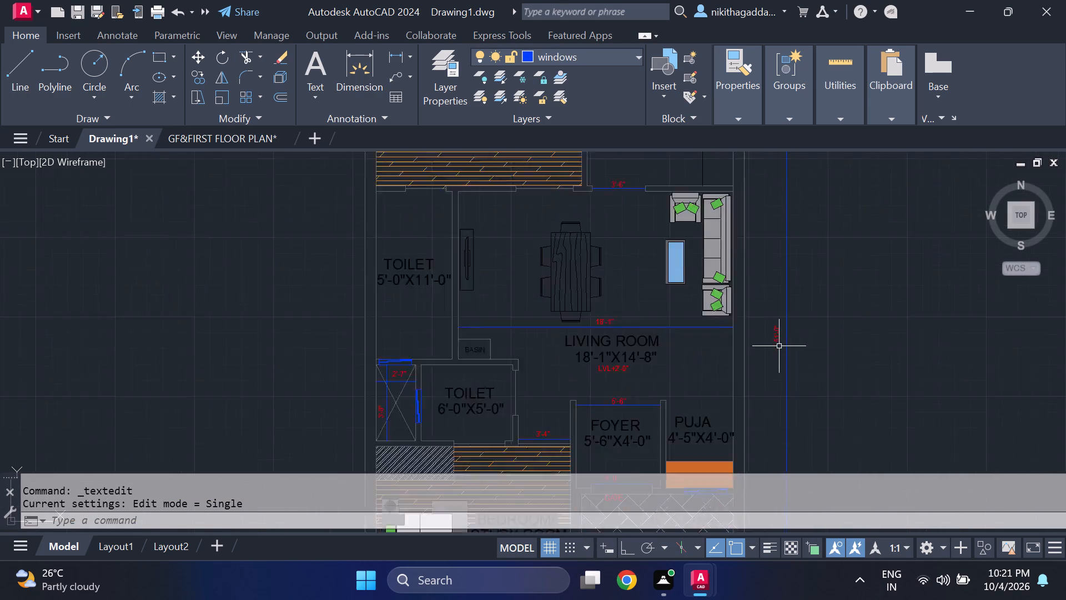
scroll(779, 347, "up", 3)
scroll(785, 323, "down", 4)
middle_click_drag(759, 275, 770, 304)
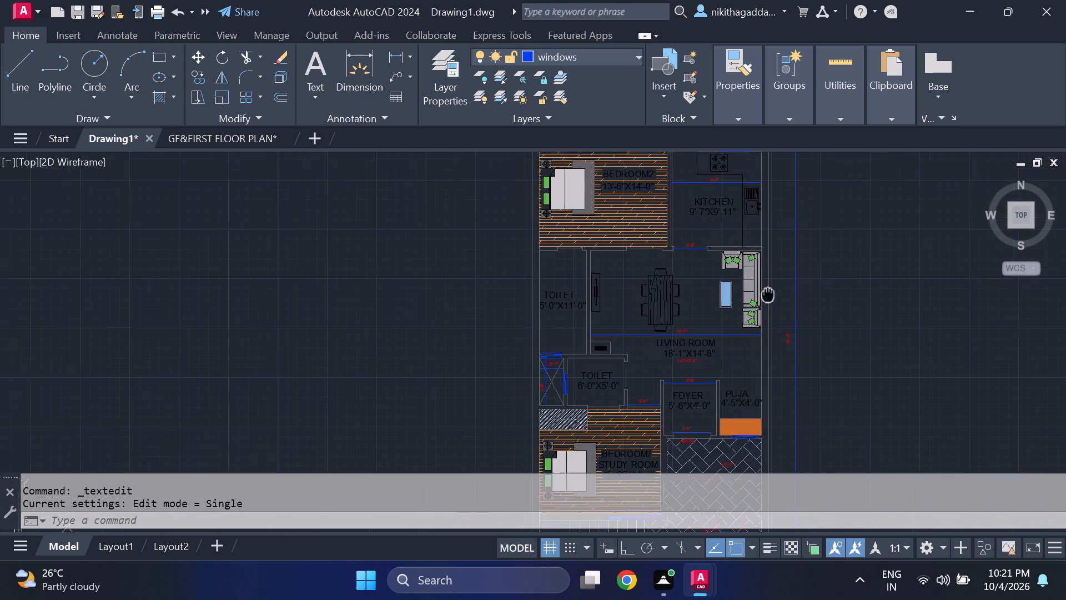
middle_click_drag(770, 304, 773, 414)
scroll(717, 236, "down", 2)
middle_click(785, 327)
middle_click_drag(757, 259, 744, 239)
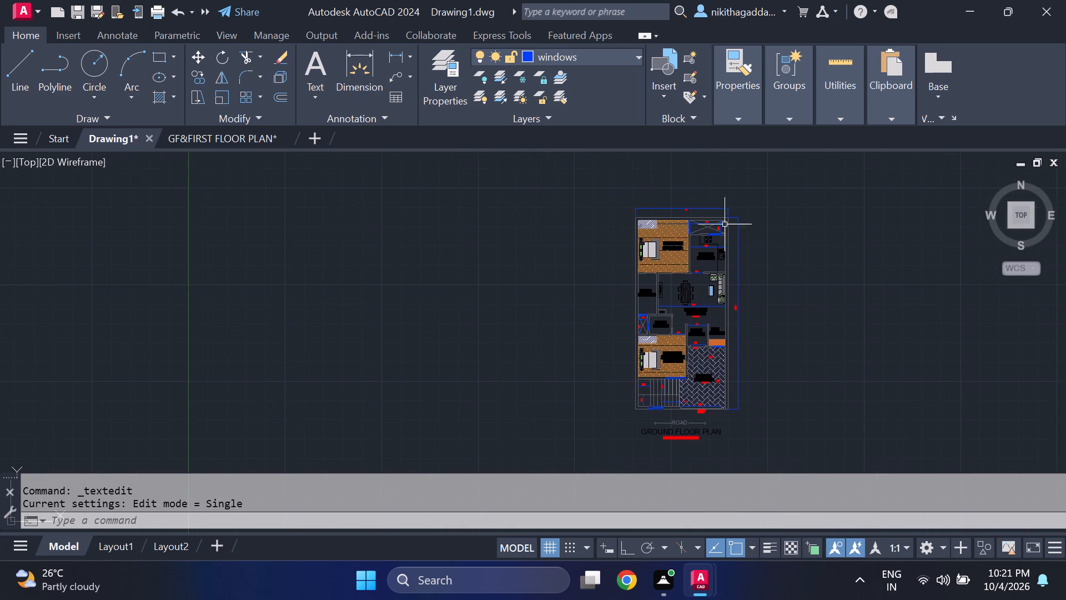
scroll(782, 287, "down", 2)
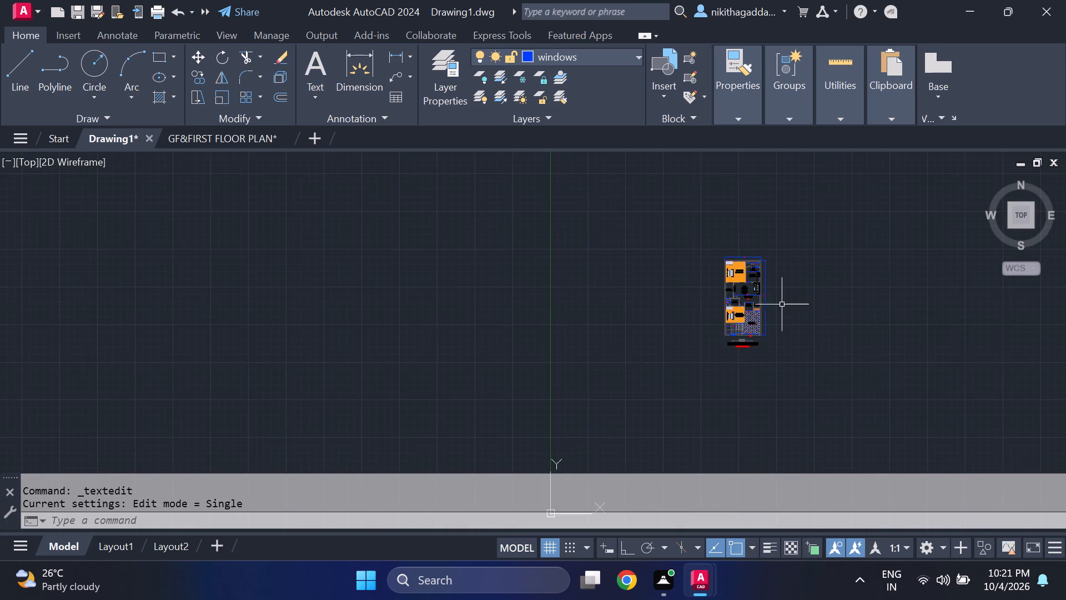
scroll(782, 310, "up", 2)
middle_click_drag(833, 351, 575, 401)
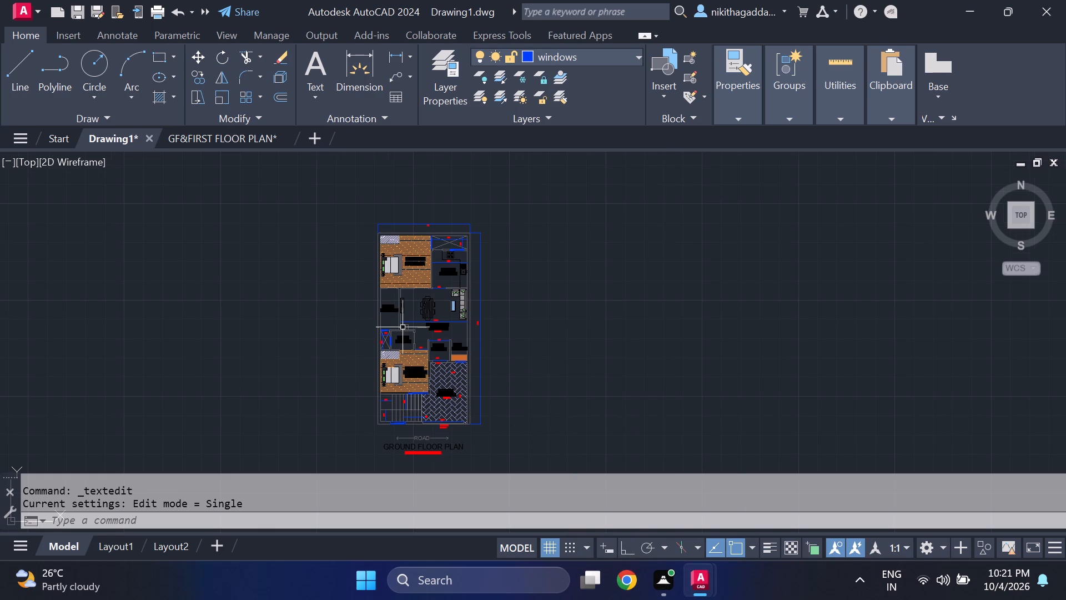
scroll(403, 327, "up", 1)
scroll(403, 327, "down", 2)
scroll(403, 327, "up", 3)
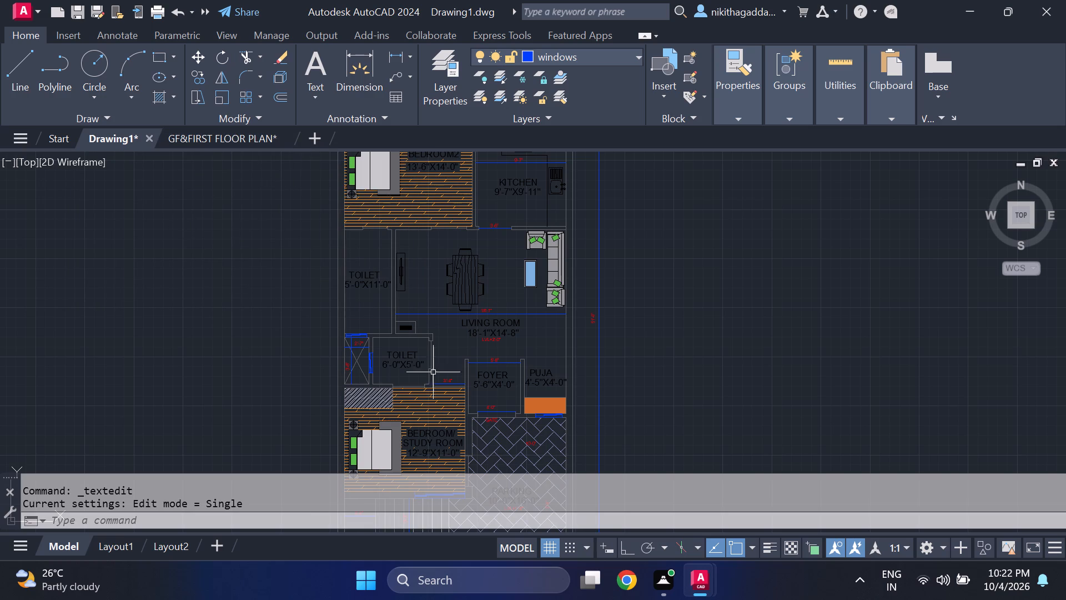
scroll(409, 289, "down", 1)
middle_click_drag(408, 283, 418, 318)
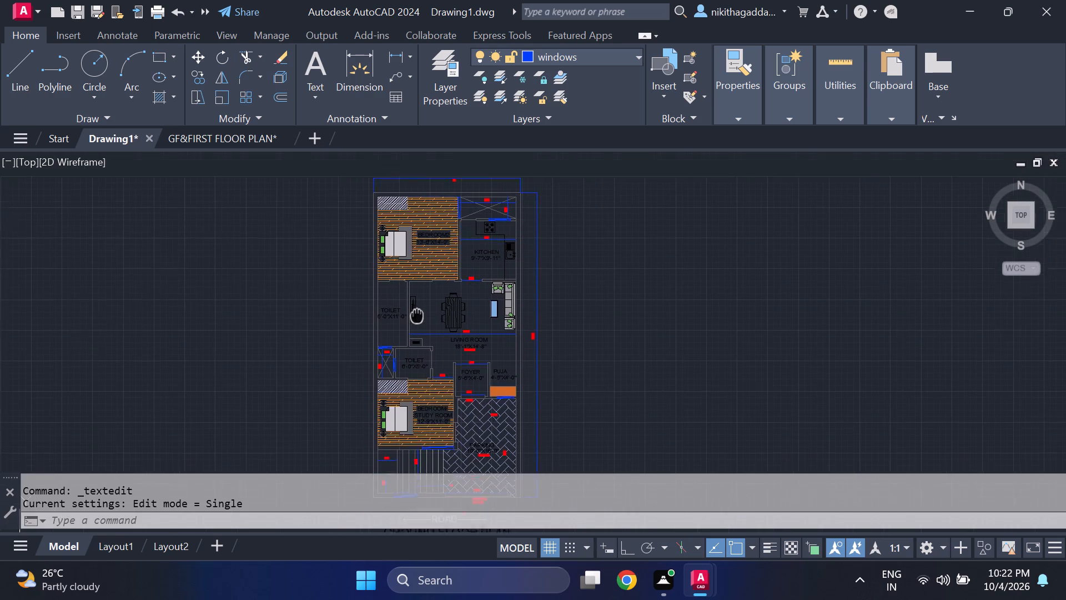
Examine the whole annotated ground floor plan, checking its rooms, dimension texts and overall outer dimension lines.
middle_click_drag(418, 318, 421, 340)
scroll(462, 270, "up", 1)
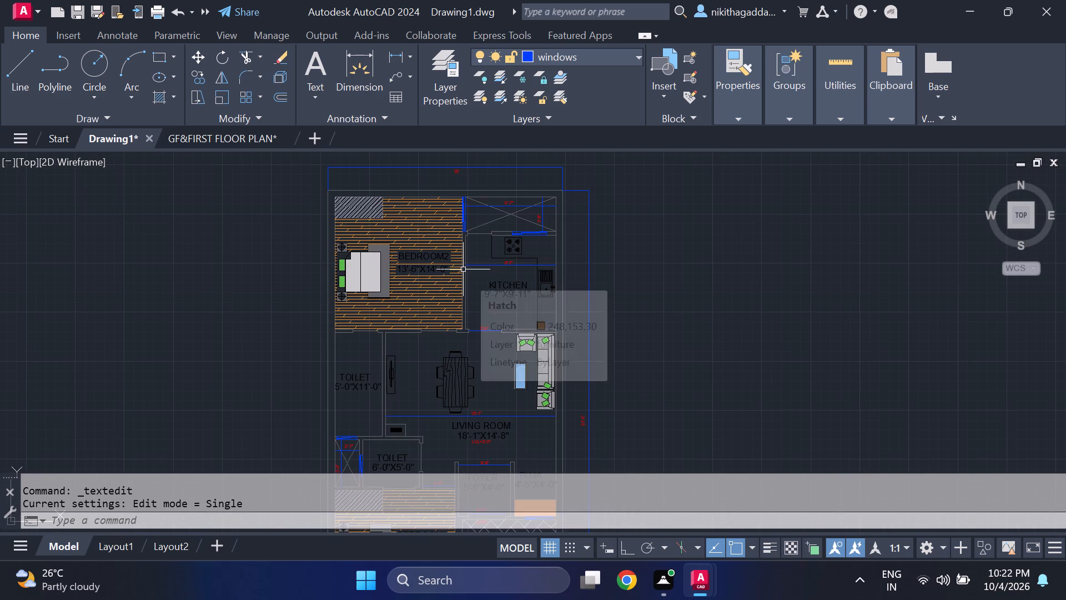
middle_click_drag(463, 269, 491, 250)
middle_click(494, 244)
scroll(497, 239, "down", 1)
middle_click_drag(519, 332, 518, 332)
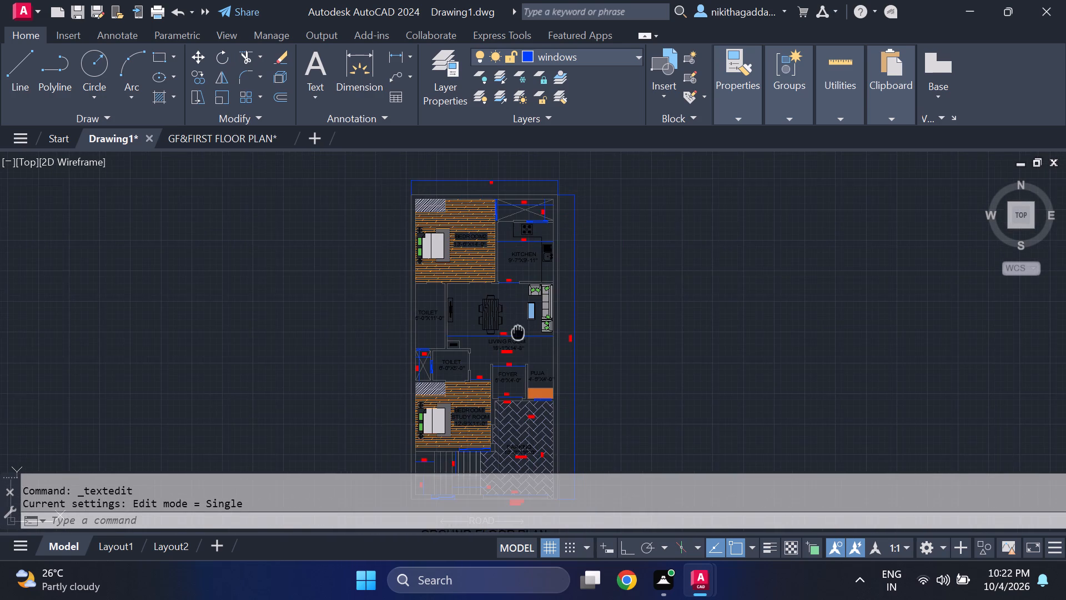
middle_click_drag(518, 332, 494, 320)
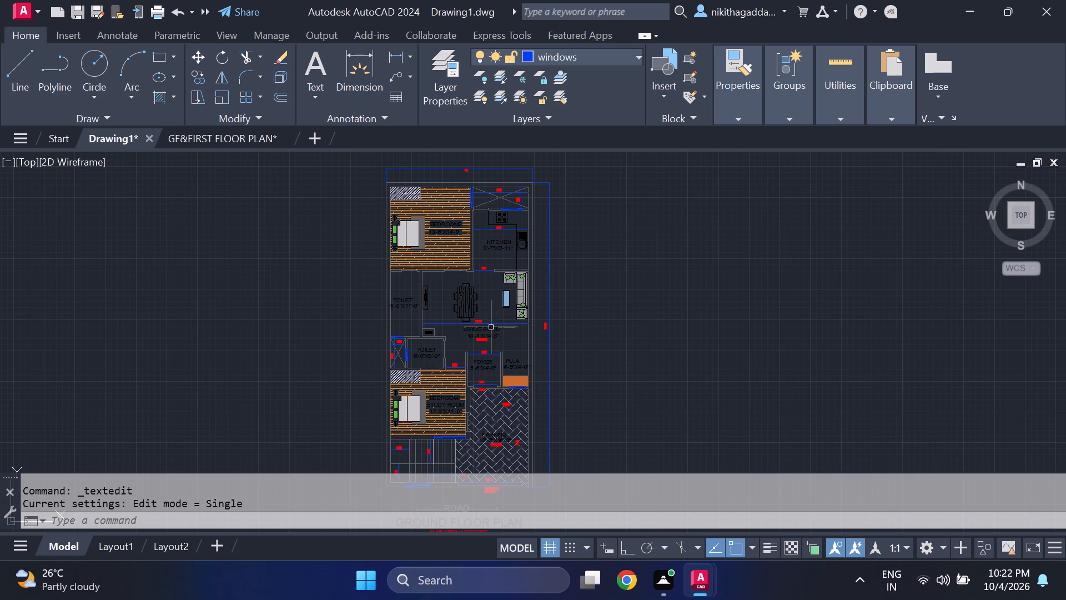
scroll(473, 331, "up", 2)
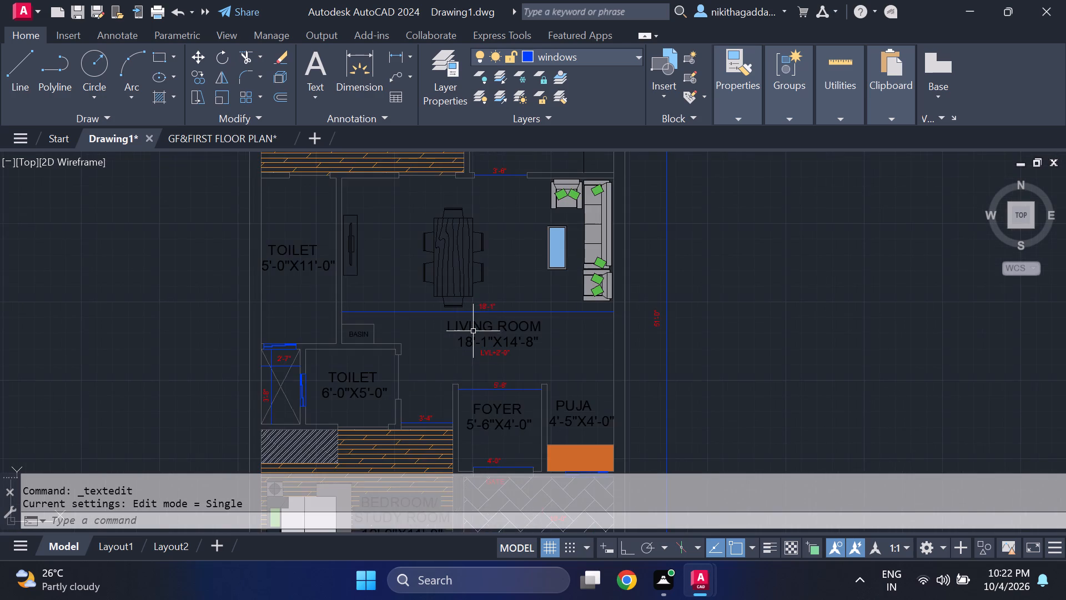
scroll(473, 331, "down", 4)
scroll(473, 331, "up", 2)
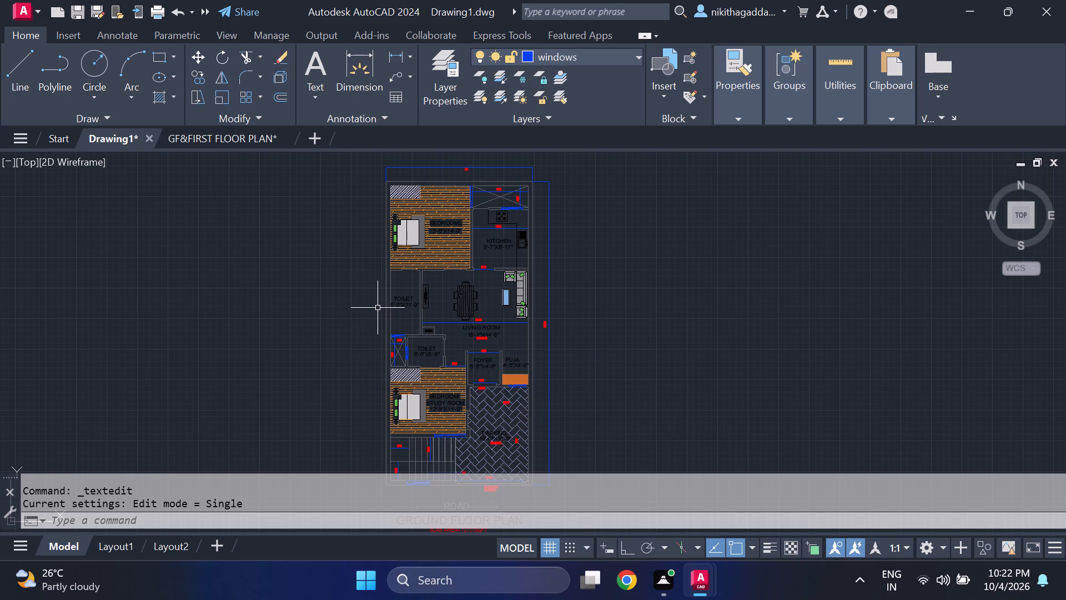
scroll(378, 308, "down", 1)
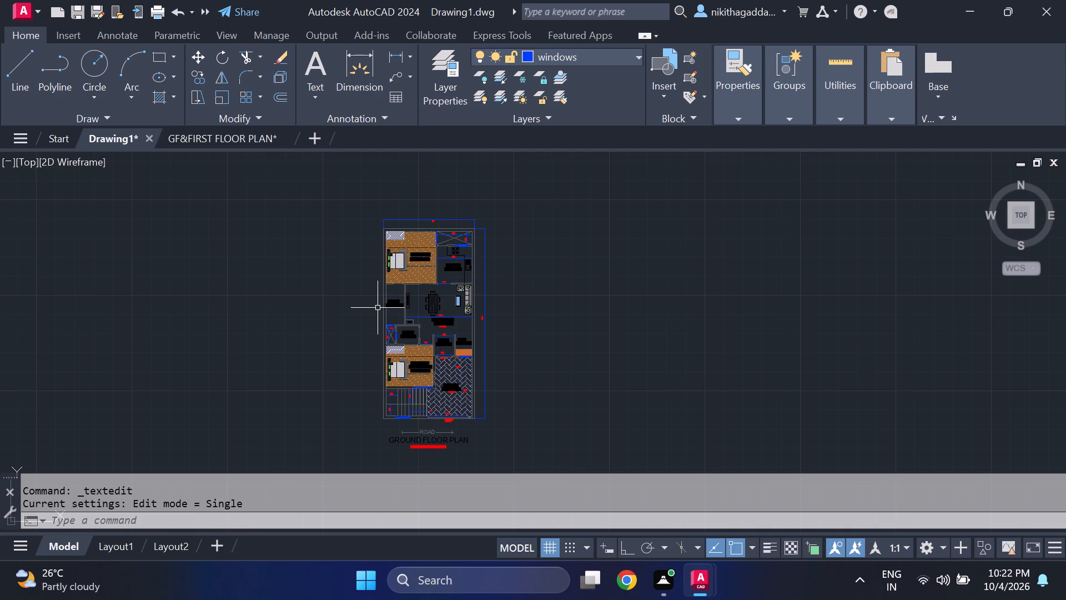
scroll(378, 308, "up", 1)
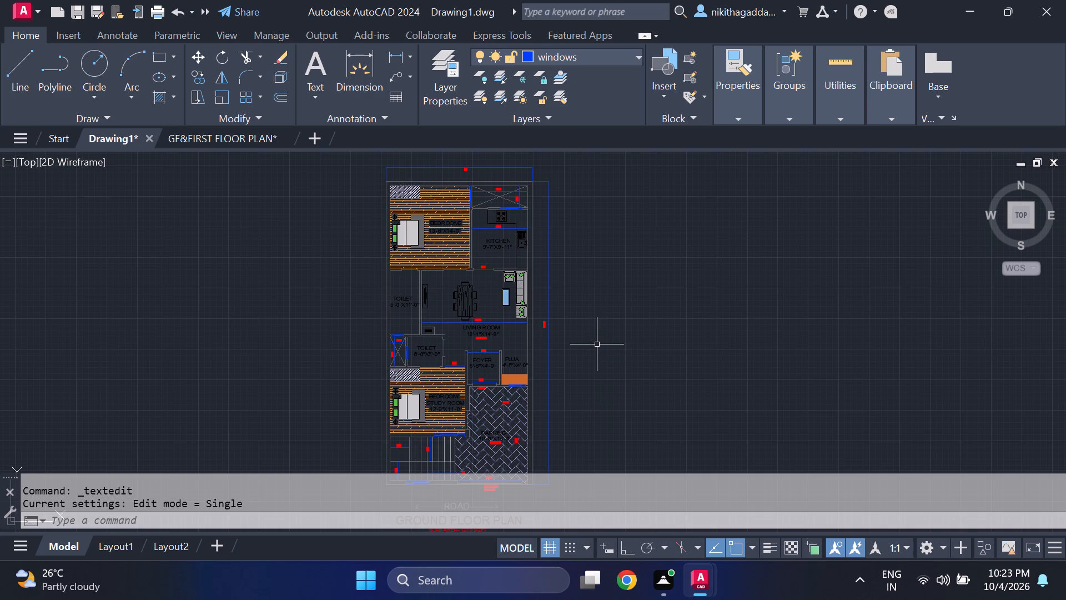
scroll(447, 348, "up", 1)
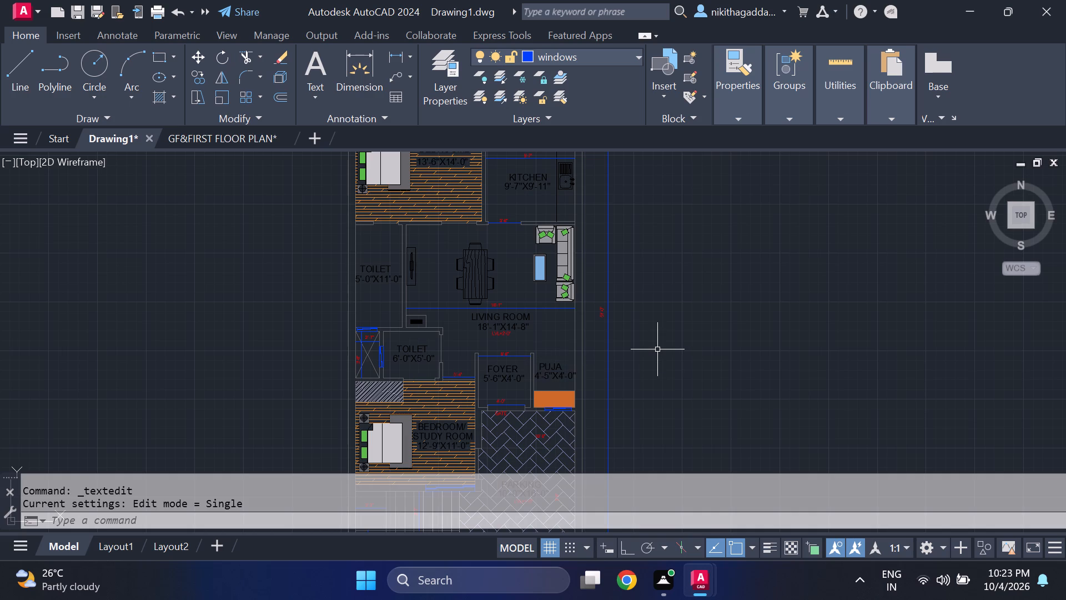
scroll(622, 351, "down", 2)
scroll(621, 356, "up", 1)
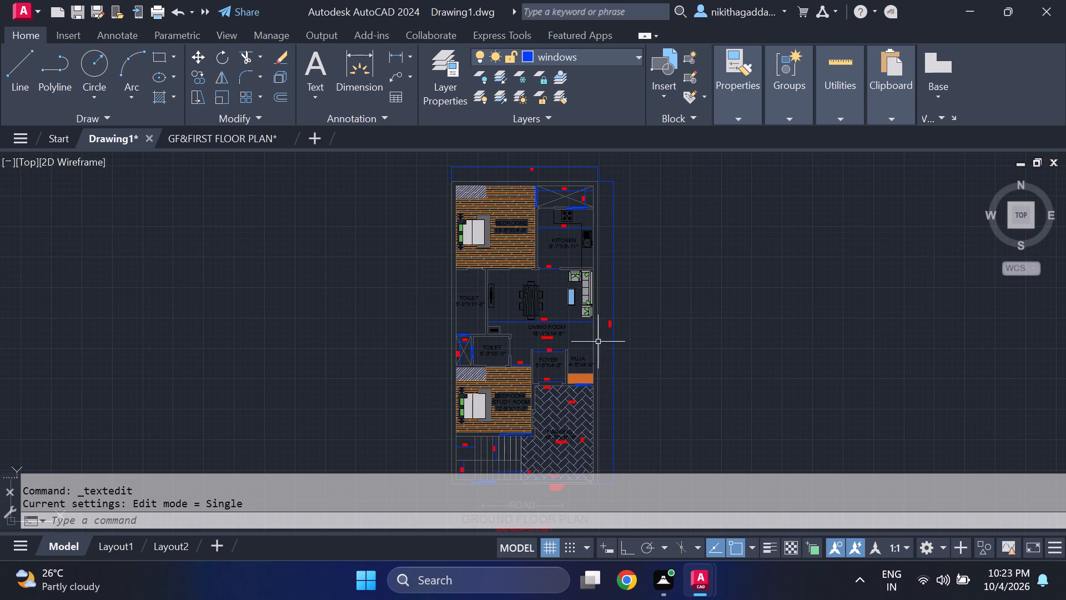
scroll(596, 332, "up", 1)
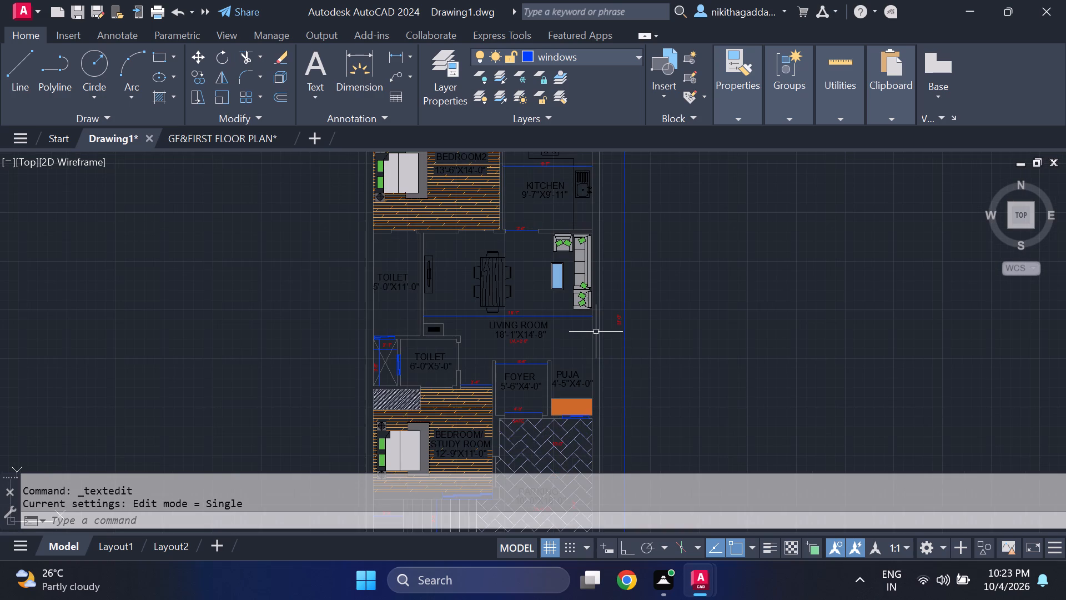
middle_click_drag(676, 348, 616, 451)
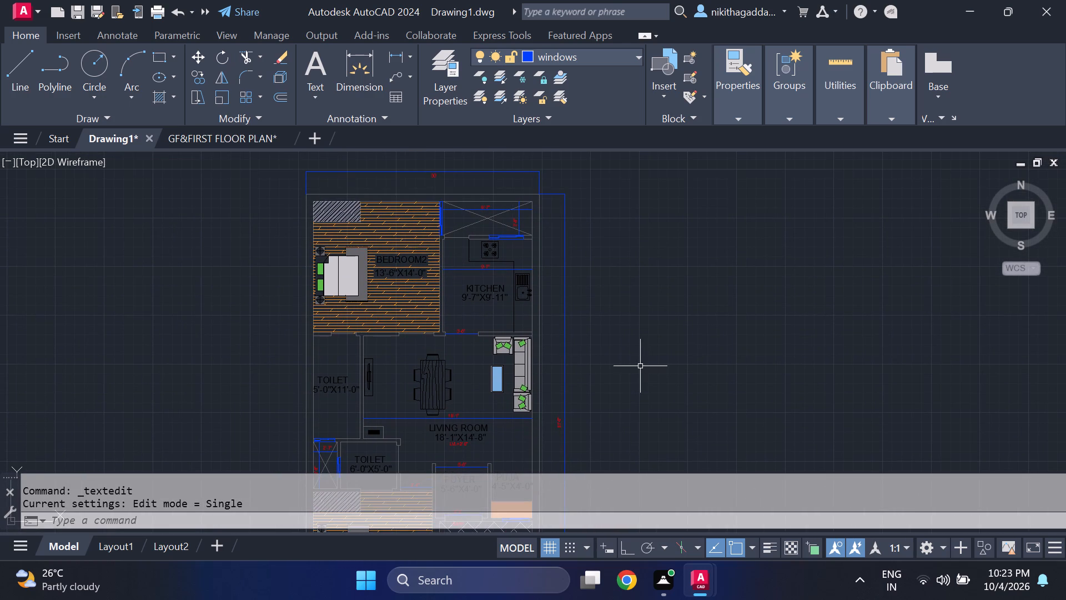
middle_click_drag(647, 327, 643, 368)
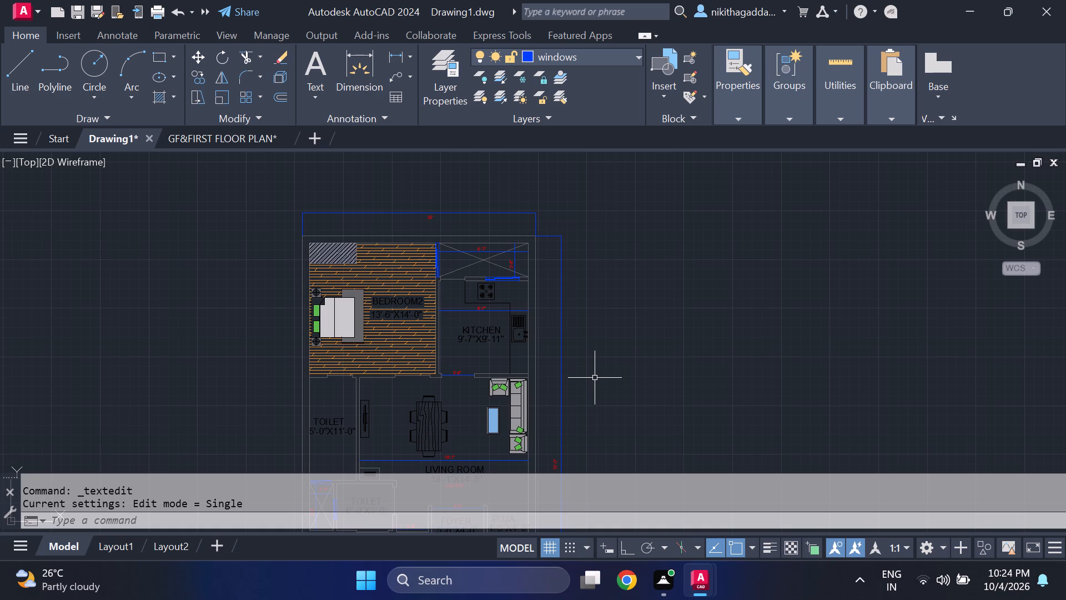
scroll(595, 378, "down", 1)
middle_click_drag(585, 418, 581, 350)
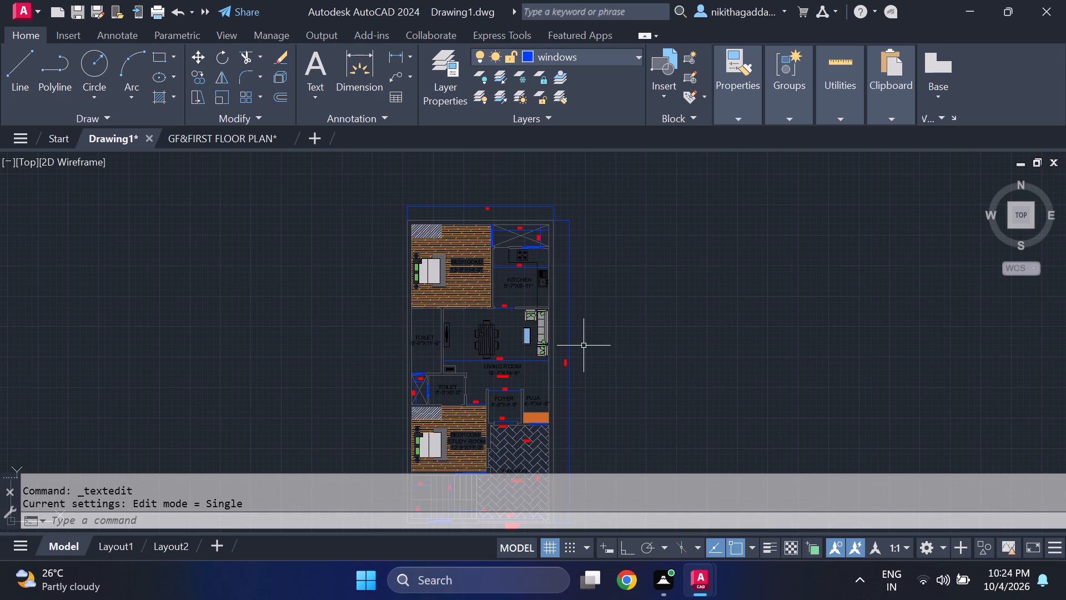
scroll(584, 346, "down", 1)
middle_click_drag(640, 337, 640, 336)
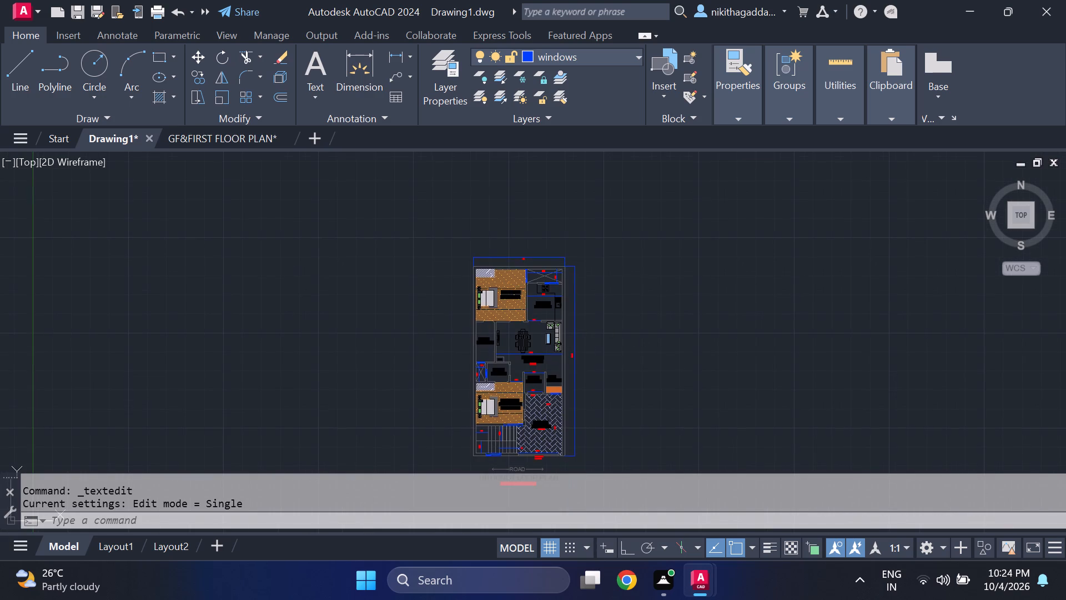
middle_click_drag(640, 336, 630, 344)
scroll(630, 344, "up", 1)
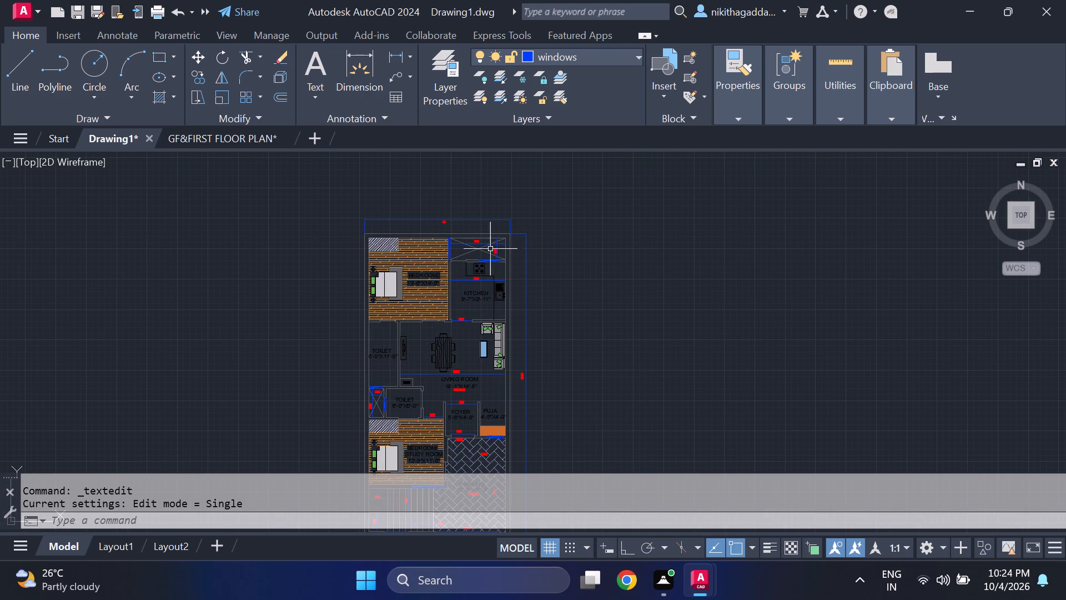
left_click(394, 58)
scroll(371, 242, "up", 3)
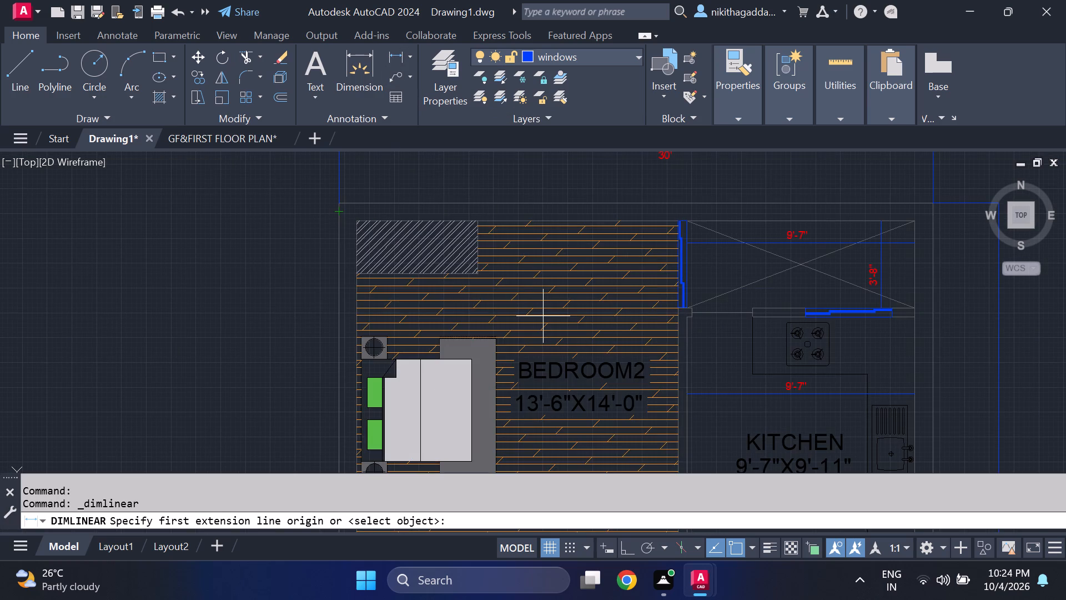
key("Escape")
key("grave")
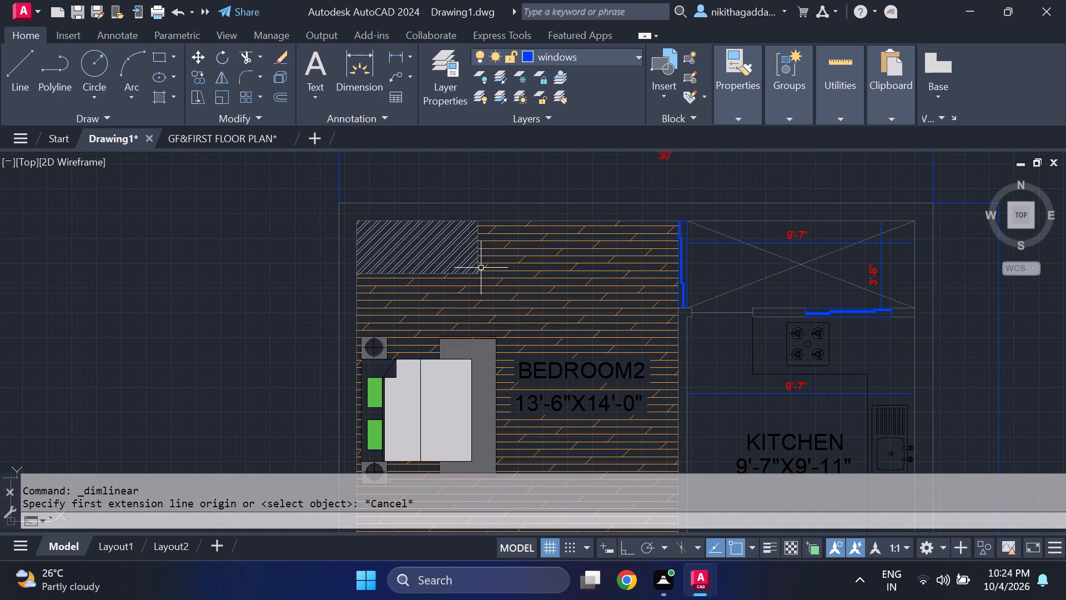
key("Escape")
On the walls layer, draw a horizontal construction line level with the plan's upper outer wall edge, extending past the plan.
scroll(481, 268, "down", 5)
scroll(626, 254, "up", 1)
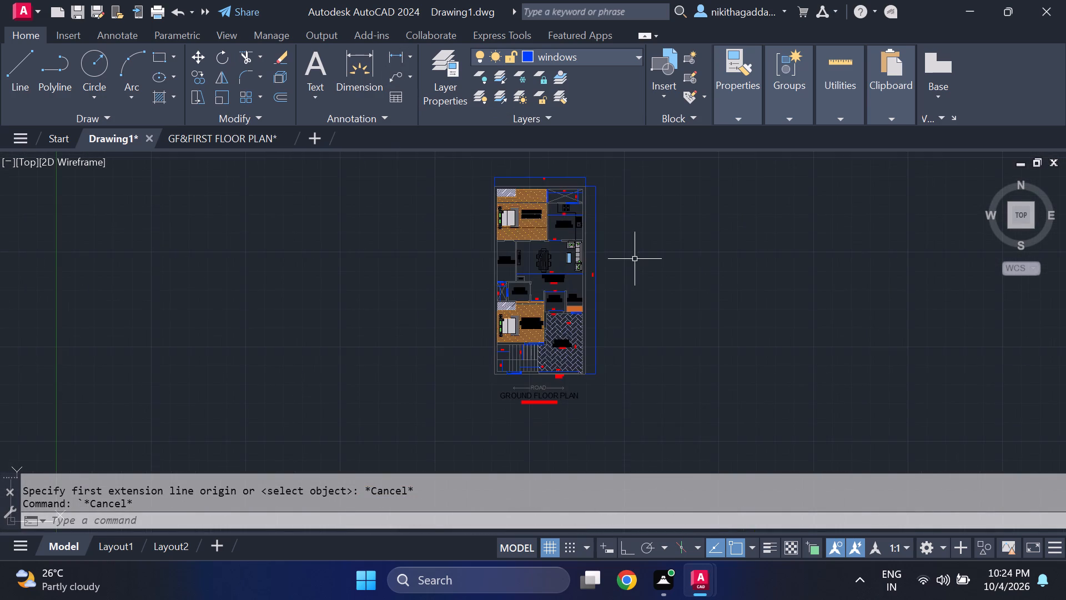
scroll(637, 261, "up", 1)
middle_click_drag(637, 261, 569, 266)
scroll(586, 254, "up", 2)
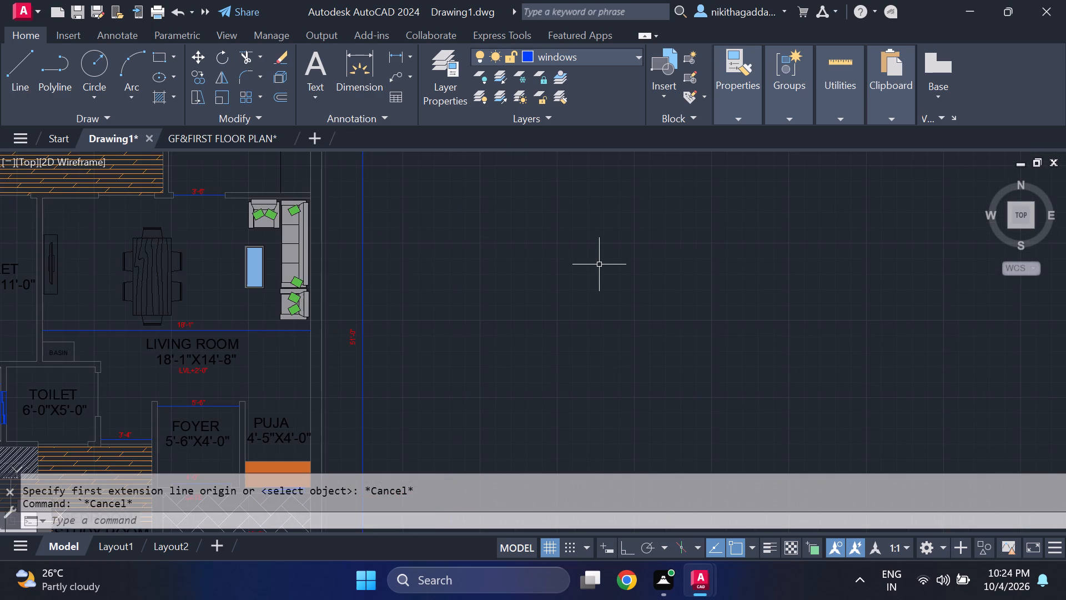
left_click(615, 57)
left_click(549, 162)
scroll(547, 216, "down", 3)
scroll(545, 236, "up", 2)
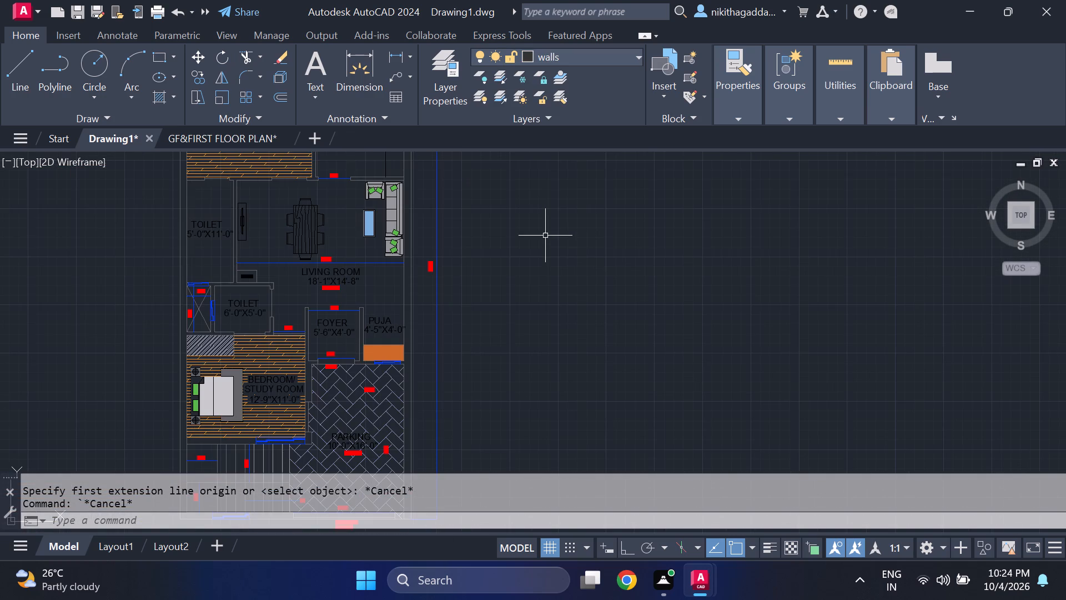
type("XL")
key("Return")
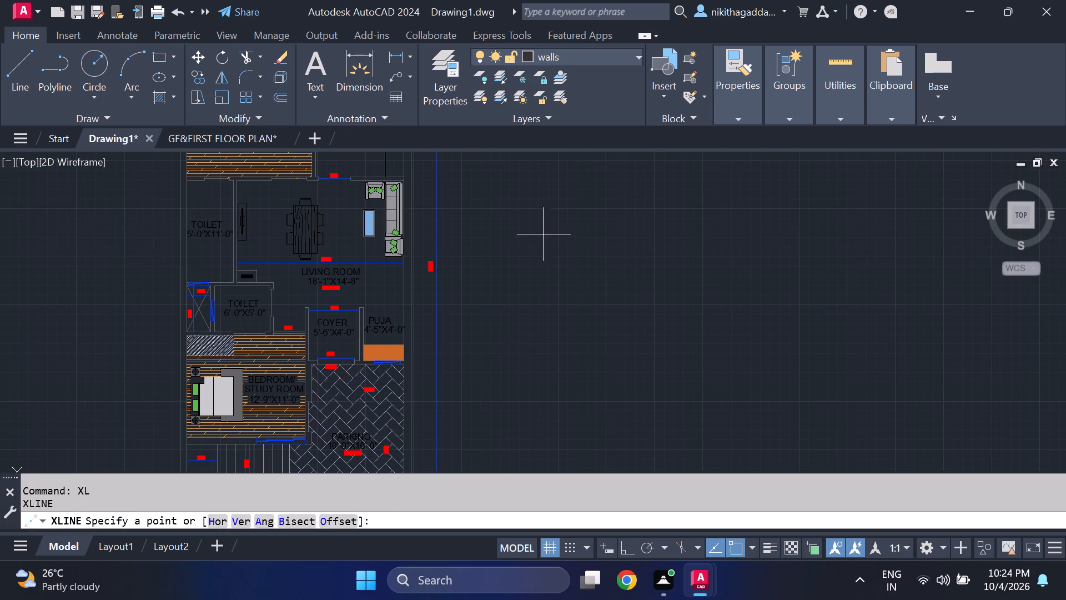
scroll(514, 215, "down", 2)
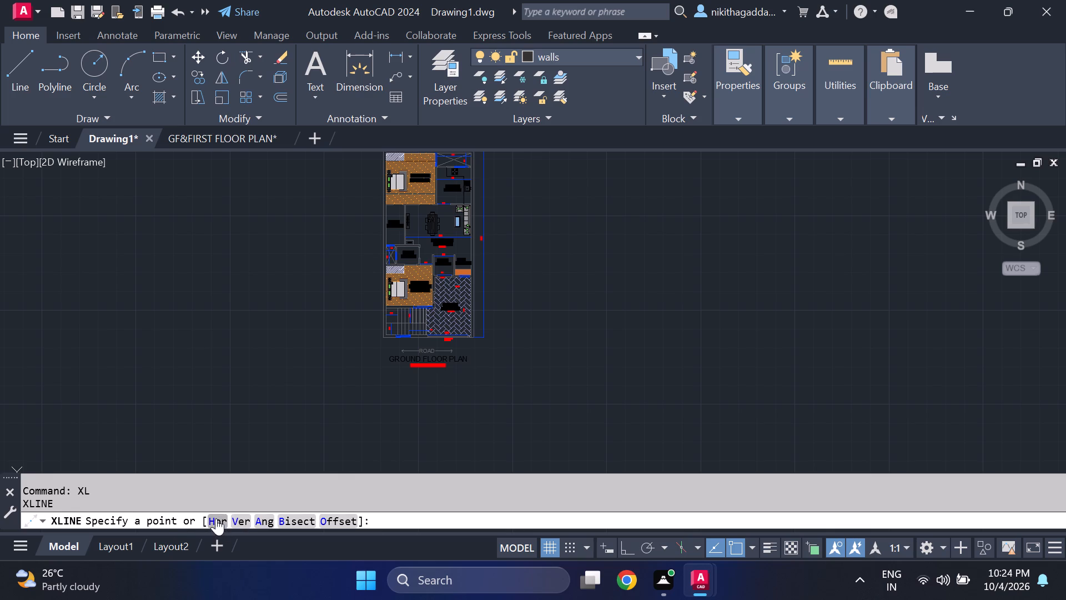
left_click(216, 518)
middle_click_drag(577, 288, 503, 425)
scroll(465, 298, "up", 1)
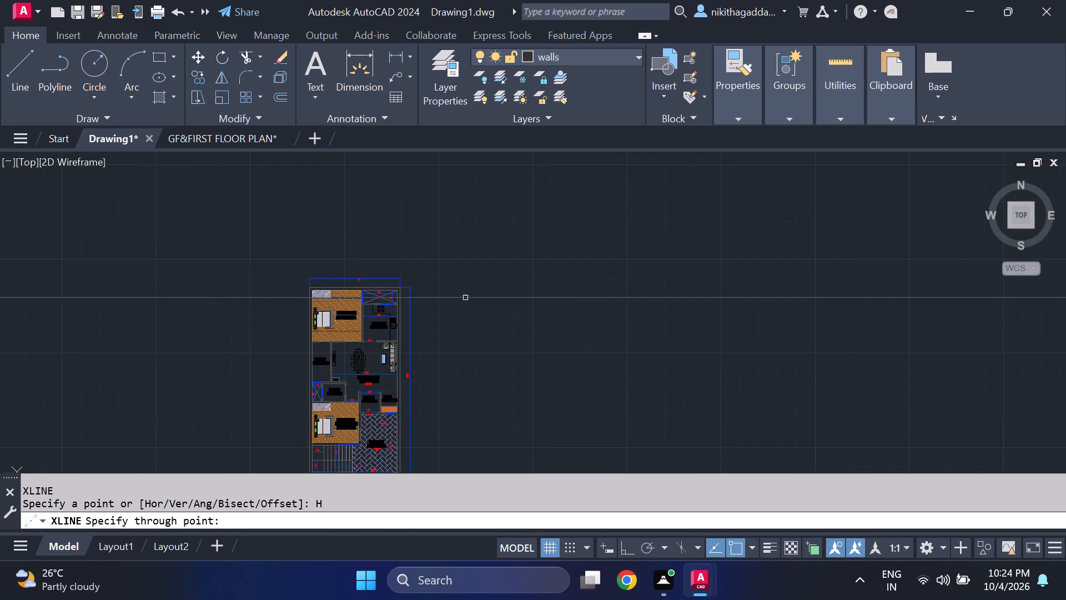
scroll(465, 298, "up", 1)
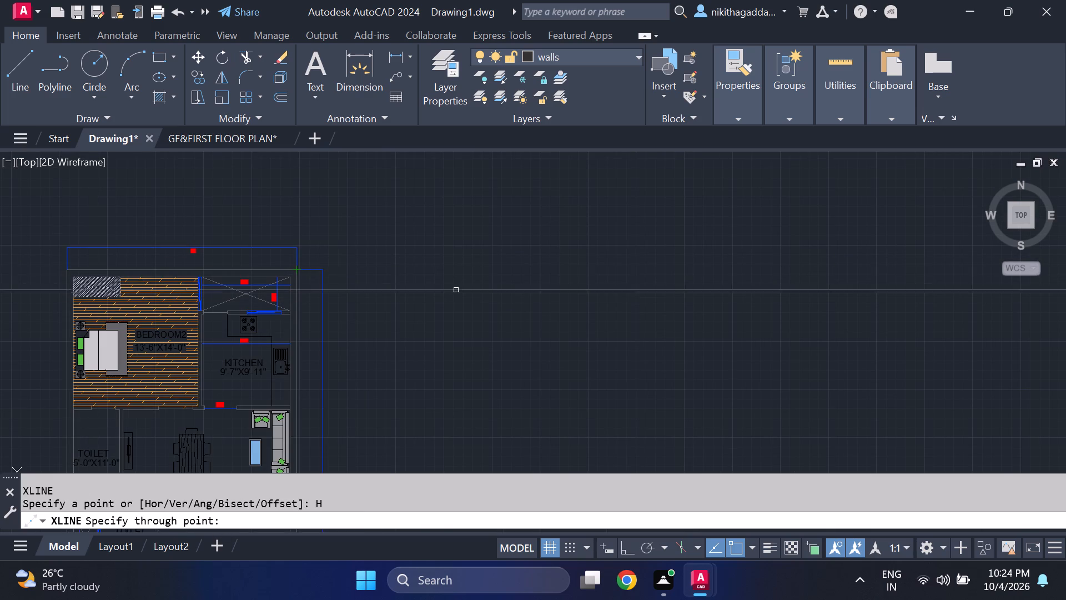
left_click(567, 271)
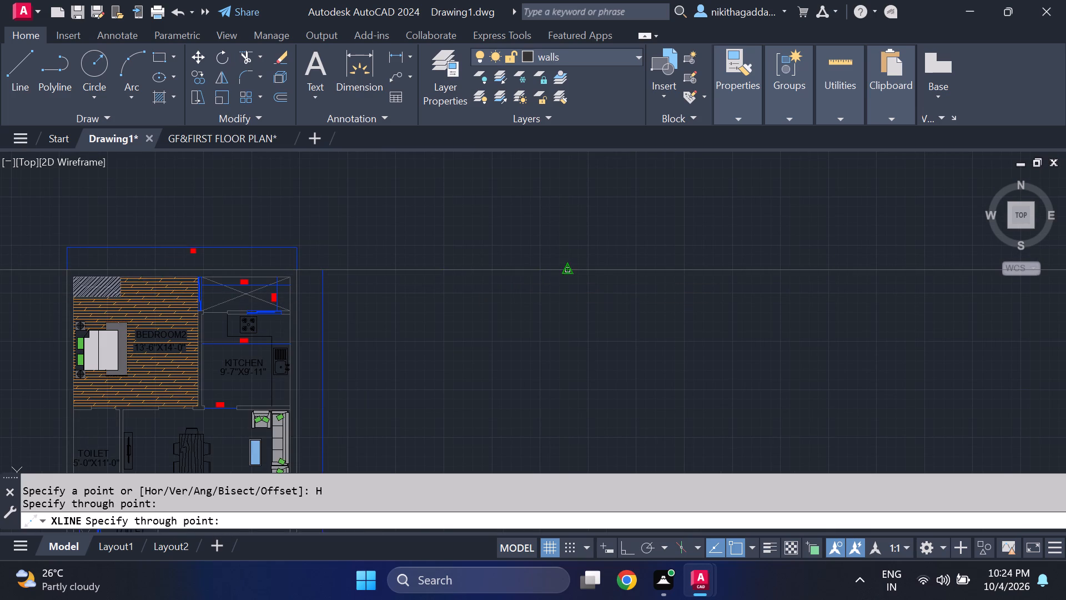
key("Escape")
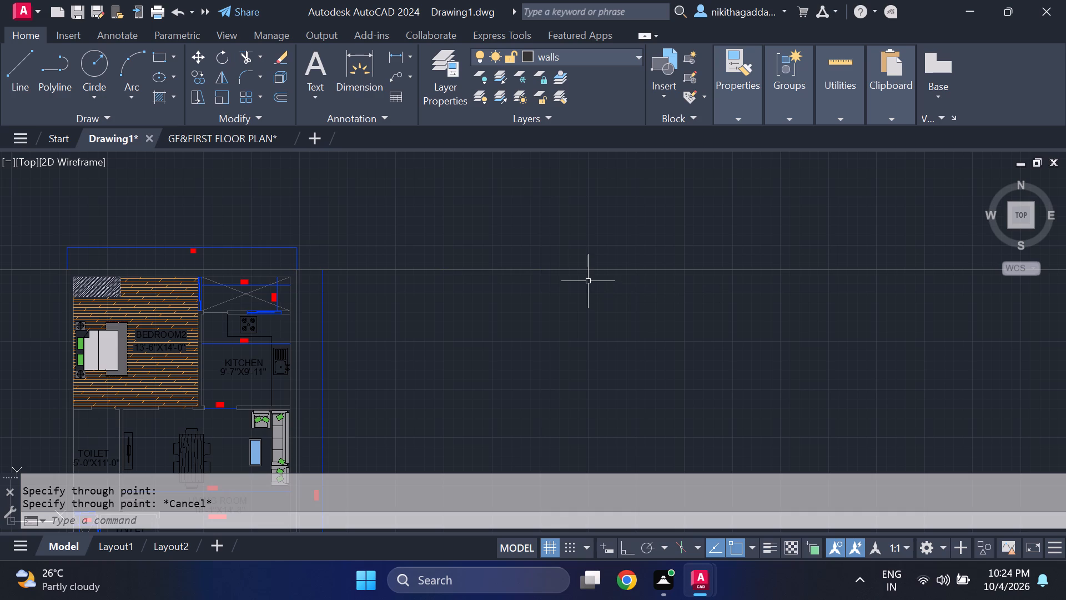
Draw a vertical construction line in the free space just east of the plan, crossing the horizontal construction line.
key("space")
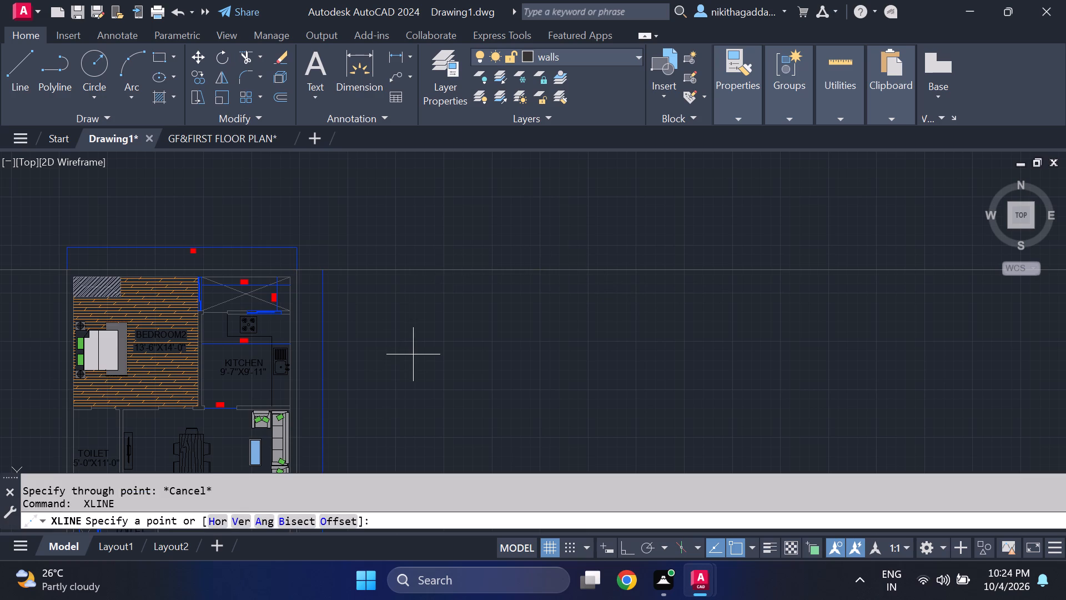
scroll(412, 353, "up", 1)
left_click(241, 519)
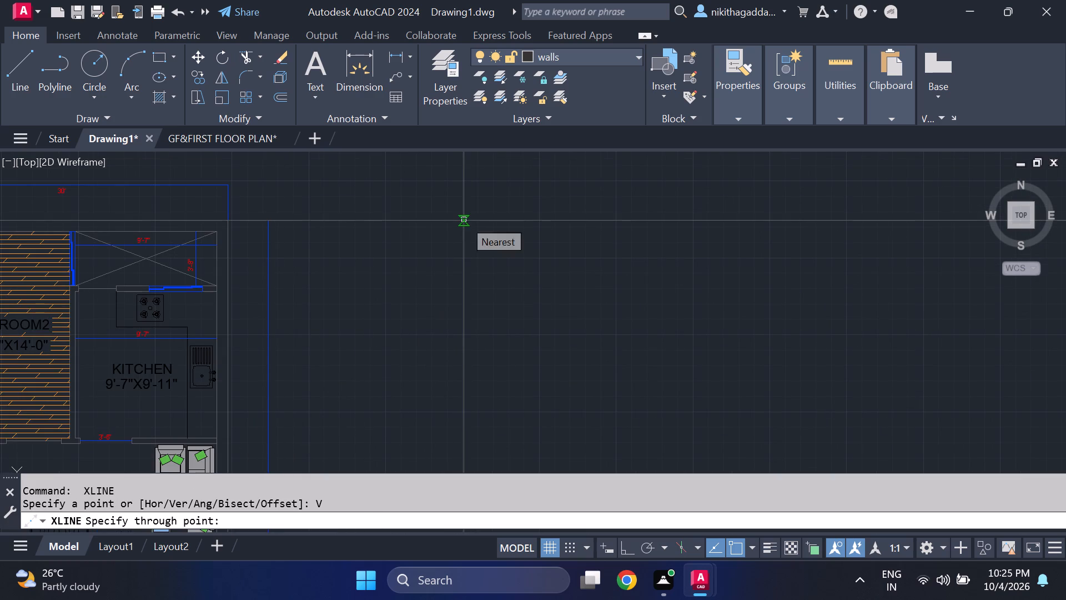
left_click(370, 219)
key("Escape")
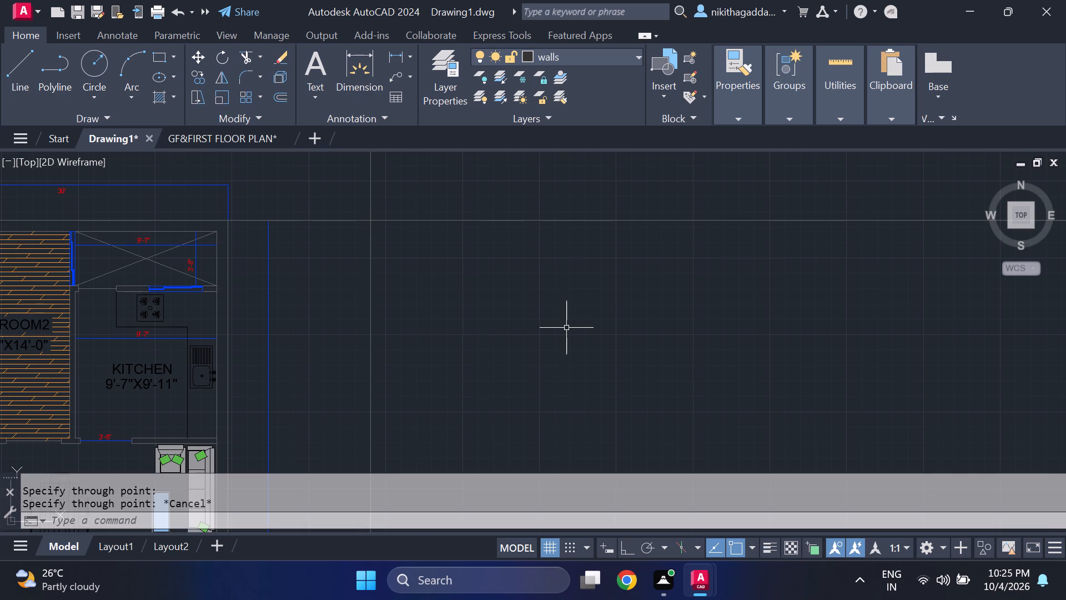
Trim the vertical line above the crossing and the horizontal line between it and the ground floor plan, forming an upper-left corner.
type("TR")
key("Return")
left_click_drag(390, 162, 336, 256)
scroll(396, 277, "down", 4)
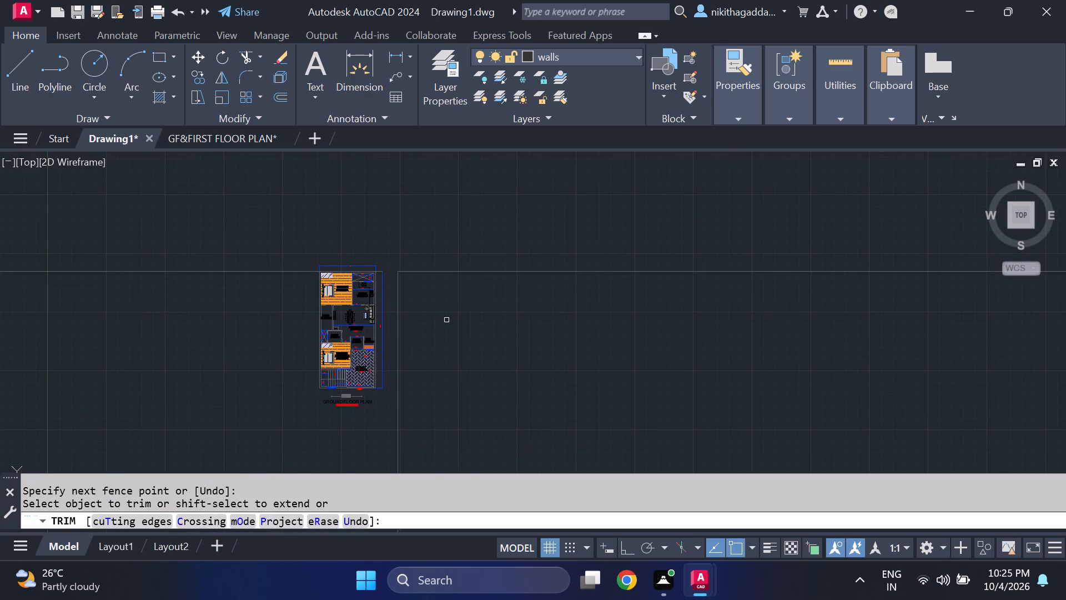
key("Escape")
Offset the new corner's horizontal and vertical lines 9" inward to form the outer wall thickness.
scroll(426, 291, "up", 2)
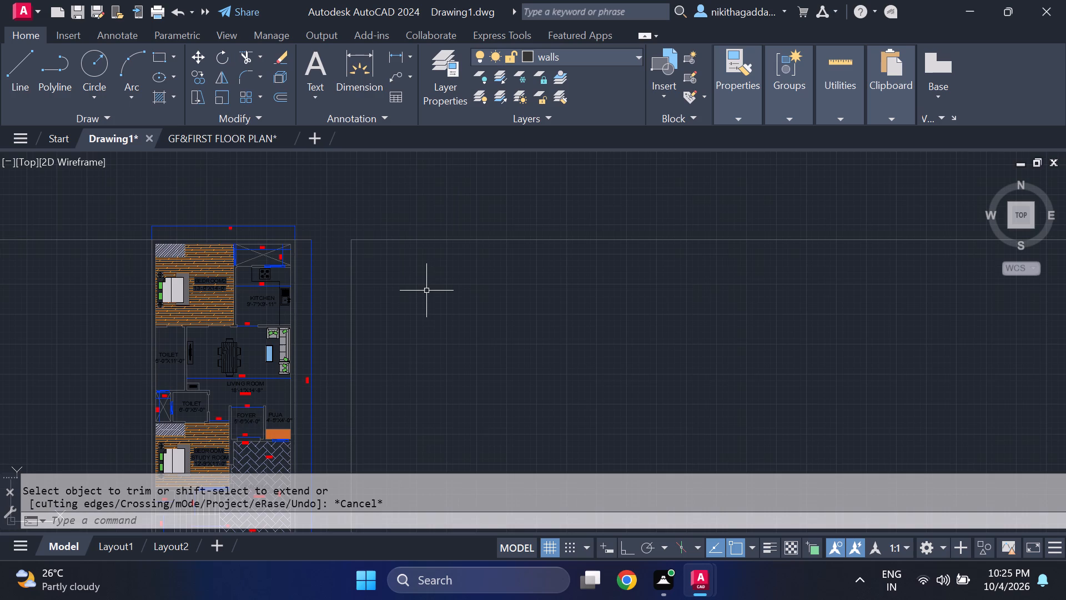
middle_click_drag(426, 291, 416, 337)
type("OF")
key("Return")
type("9\"")
key("Return")
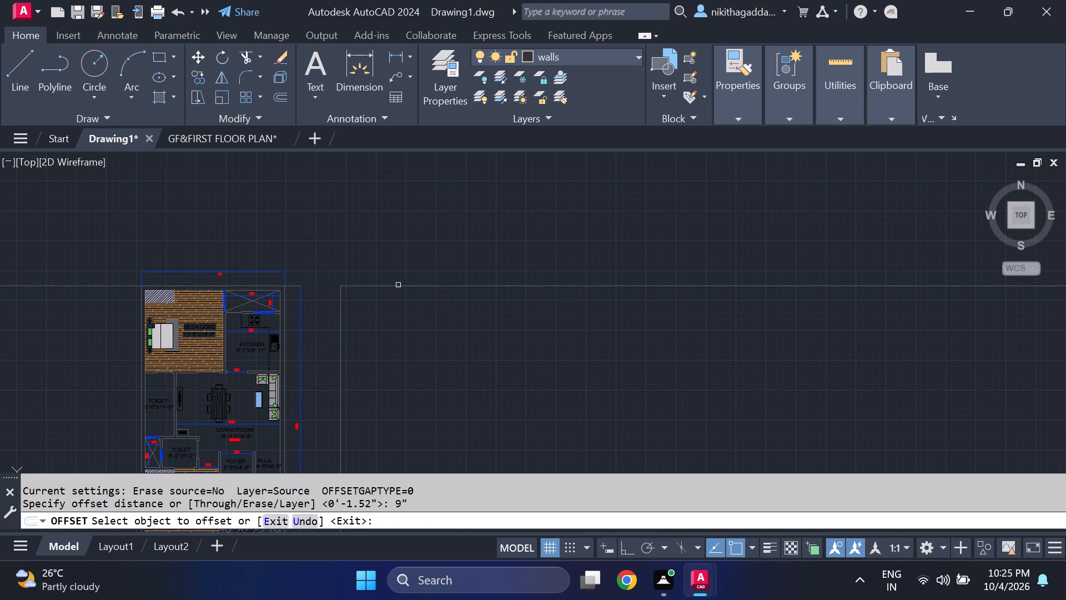
left_click(398, 285)
left_click(406, 329)
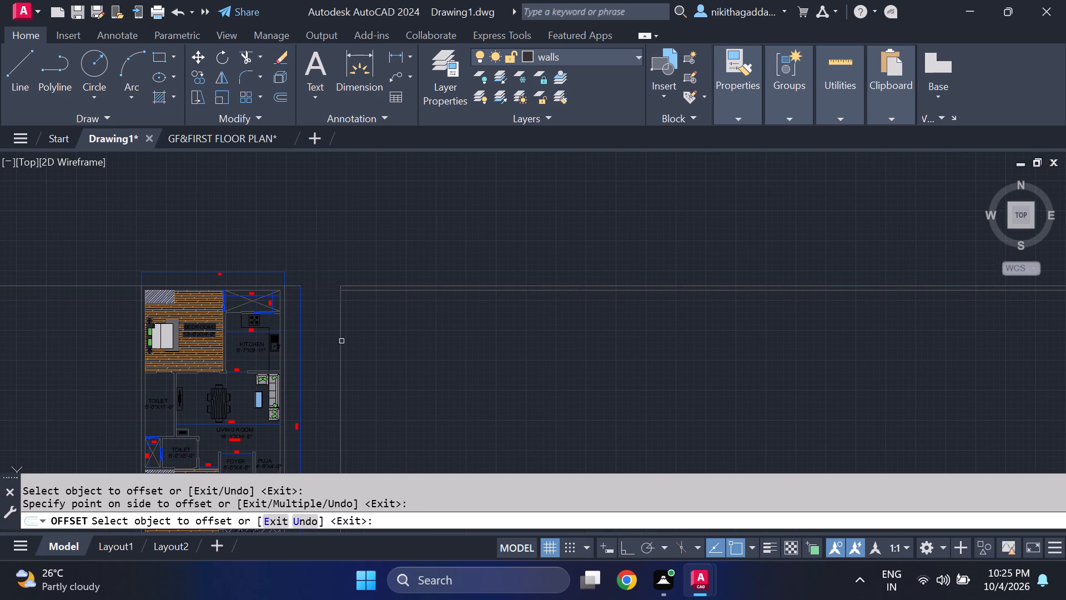
left_click(340, 338)
left_click(404, 336)
Offset the inner line of the new plan's left outer wall 13'6" to the right, into the plan.
key("Escape")
scroll(418, 328, "up", 2)
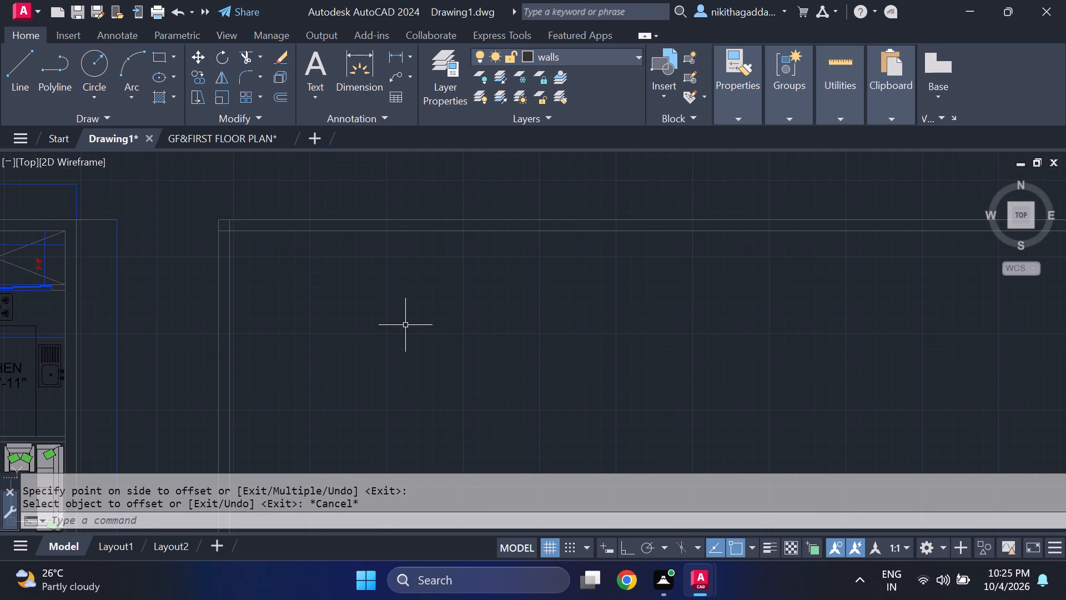
type("OF")
key("Return")
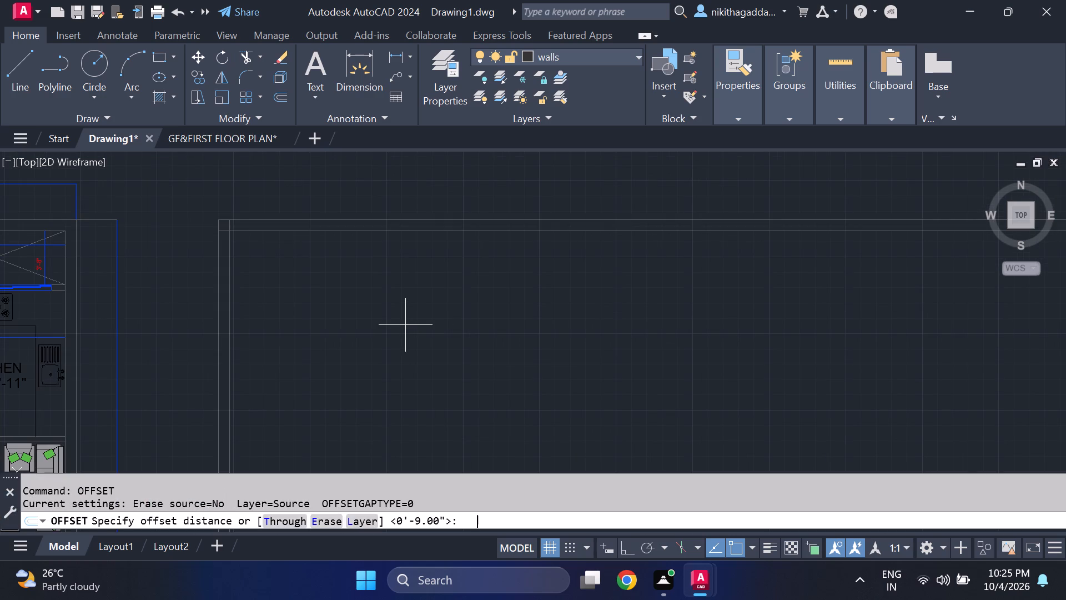
type("13'6")
key("shift+quotedbl")
key("Return")
left_click(229, 292)
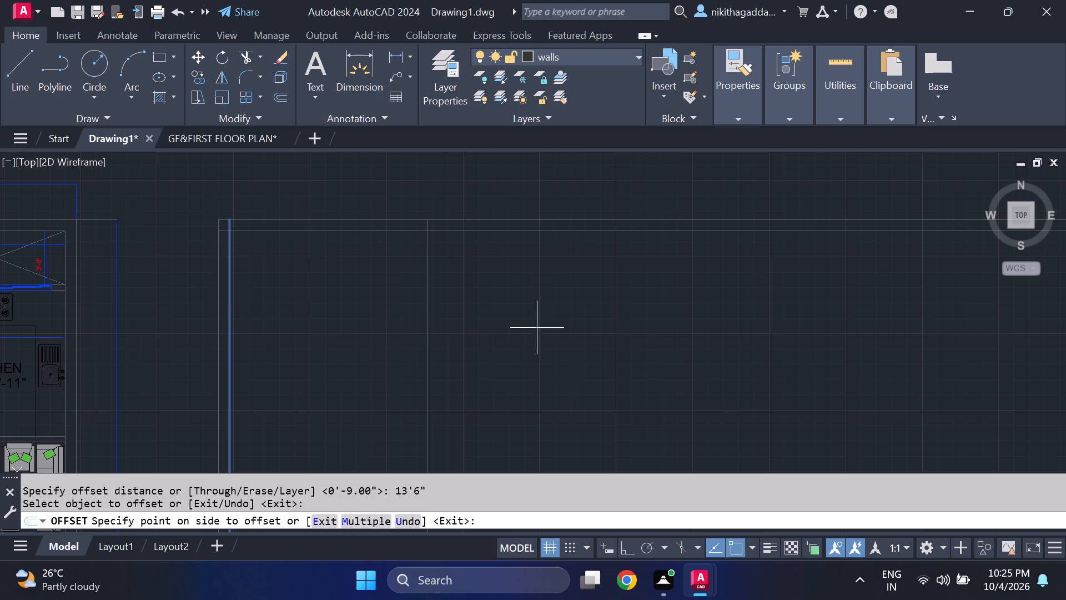
left_click(547, 326)
key("Escape")
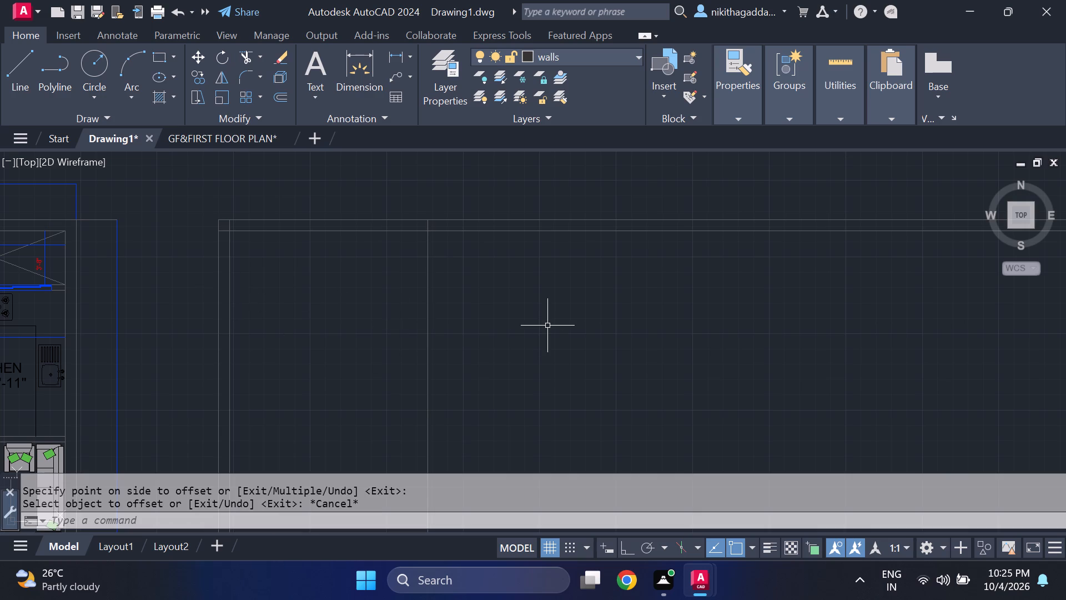
Offset the new vertical line 4.5" to the right to form the partition wall's thickness.
type("OF")
key("Return")
type("4.5\"")
key("Return")
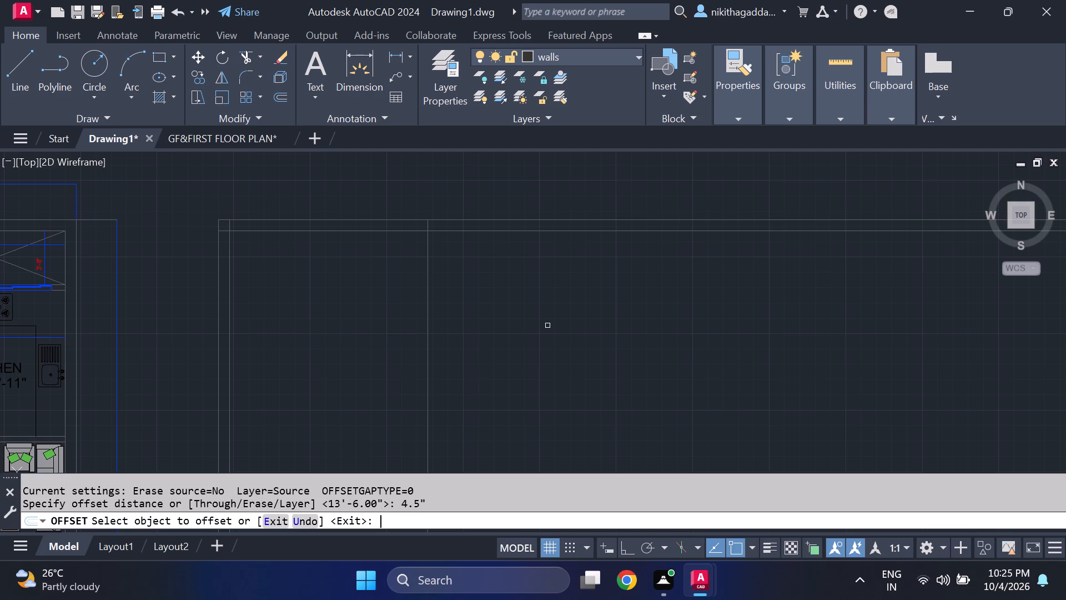
left_click(430, 343)
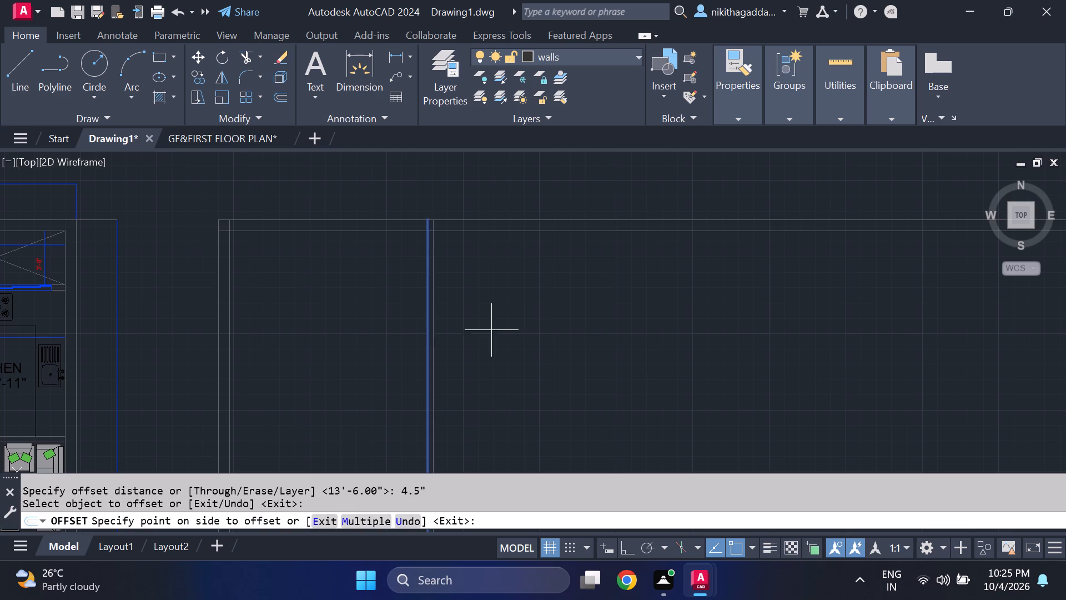
left_click(497, 330)
key("Escape")
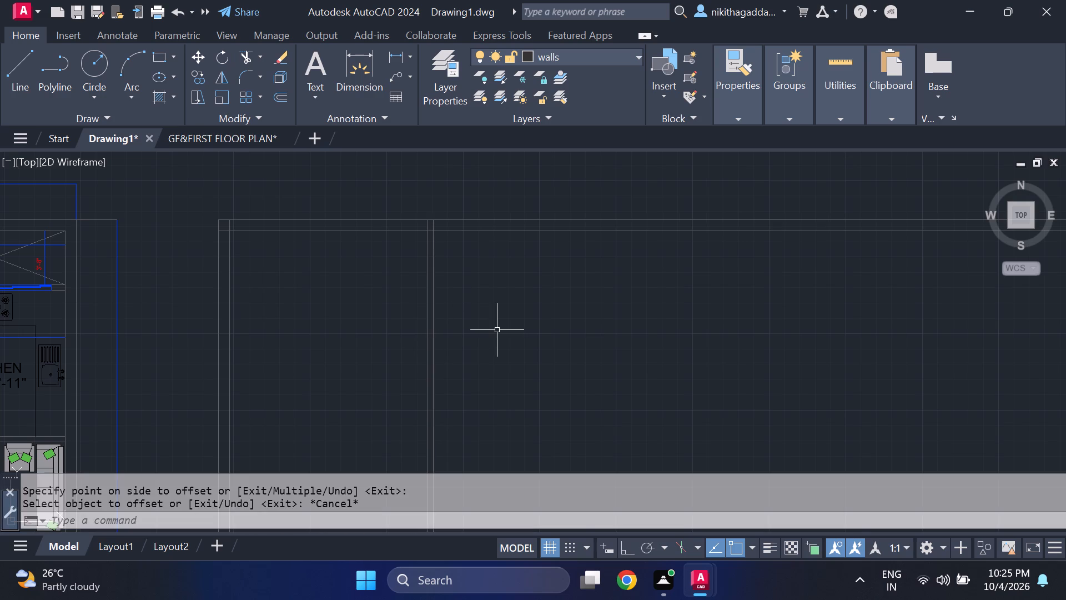
Offset the partition wall's right-hand line 9'7" to the right for the inner face of the right outer wall.
scroll(499, 299, "down", 2)
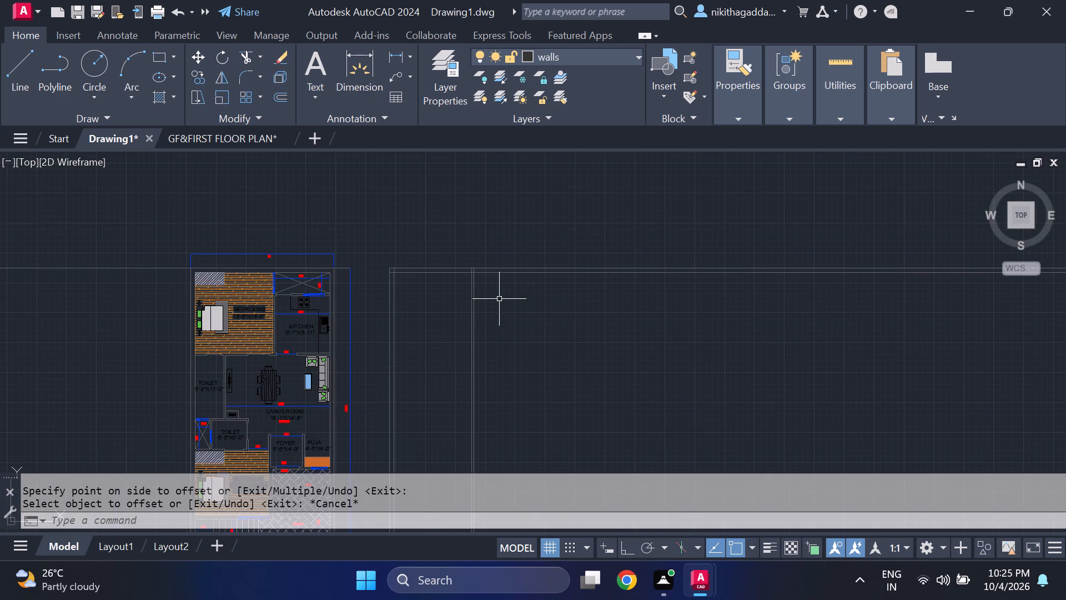
scroll(529, 331, "up", 1)
scroll(529, 332, "down", 3)
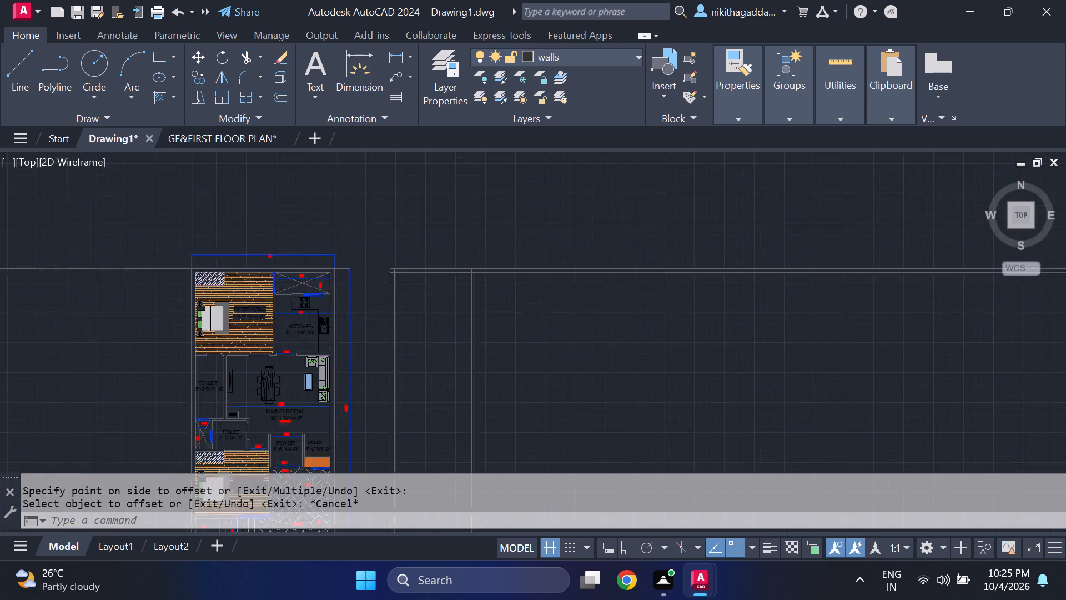
scroll(528, 342, "up", 2)
middle_click_drag(533, 340, 445, 381)
middle_click_drag(445, 381, 440, 376)
scroll(431, 363, "up", 1)
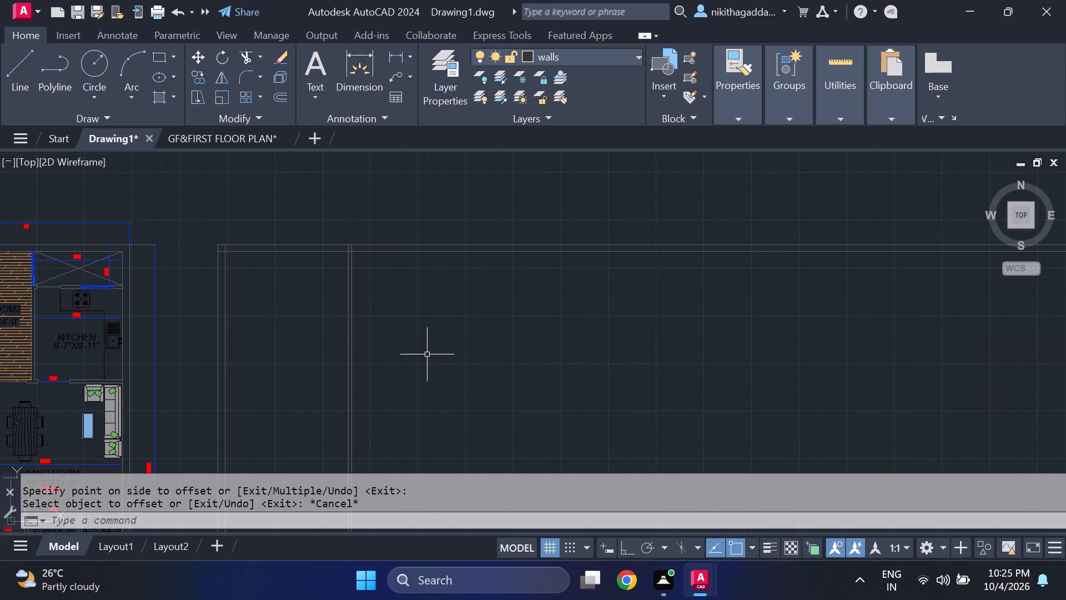
type("OF")
key("Return")
type("9'")
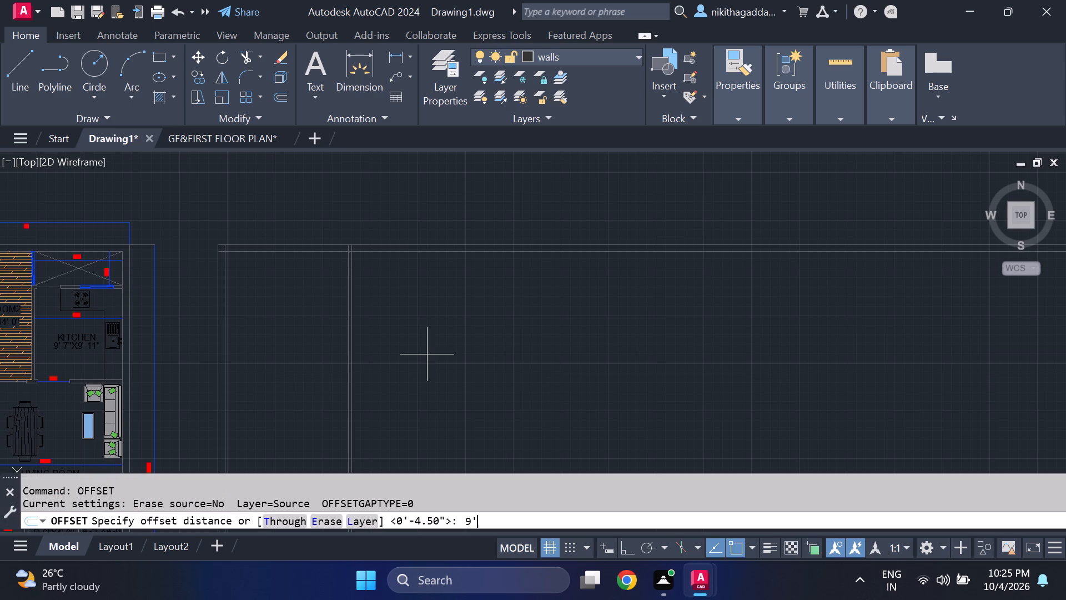
type("7\"")
key("Return")
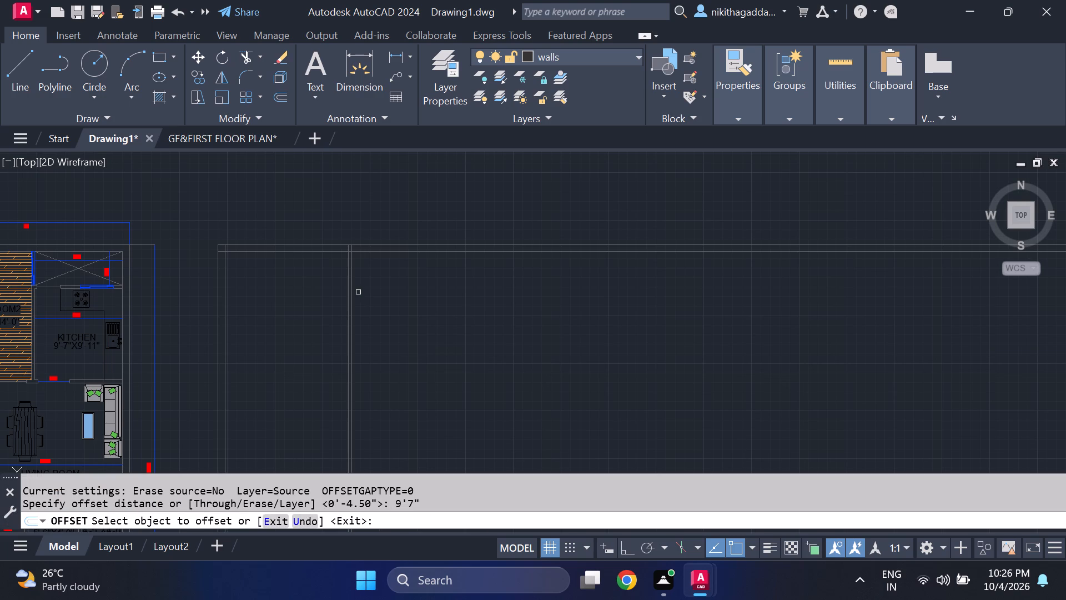
left_click(353, 304)
left_click(425, 303)
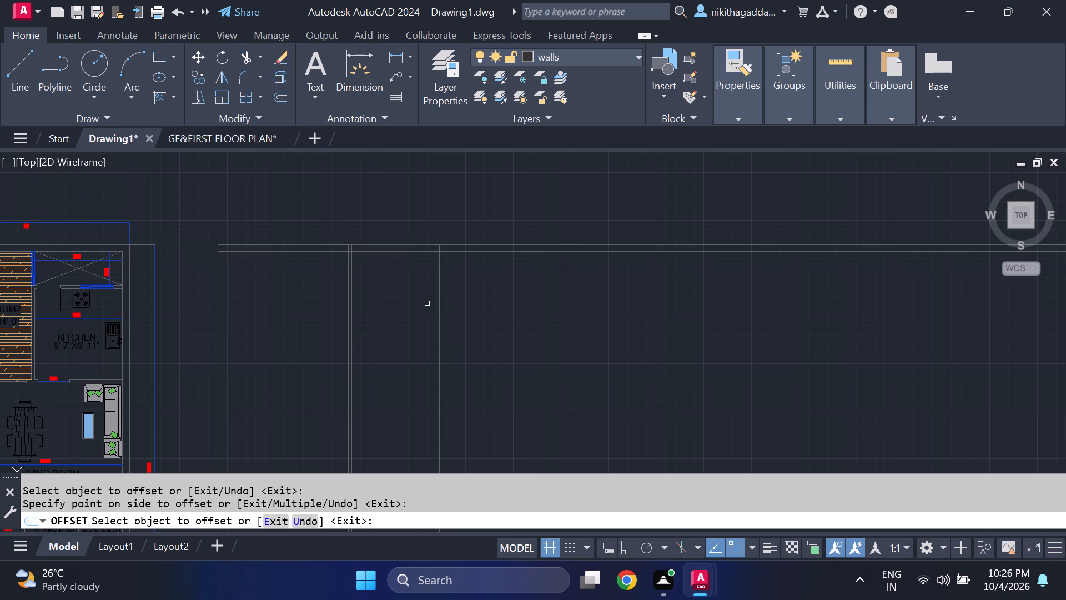
key("Escape")
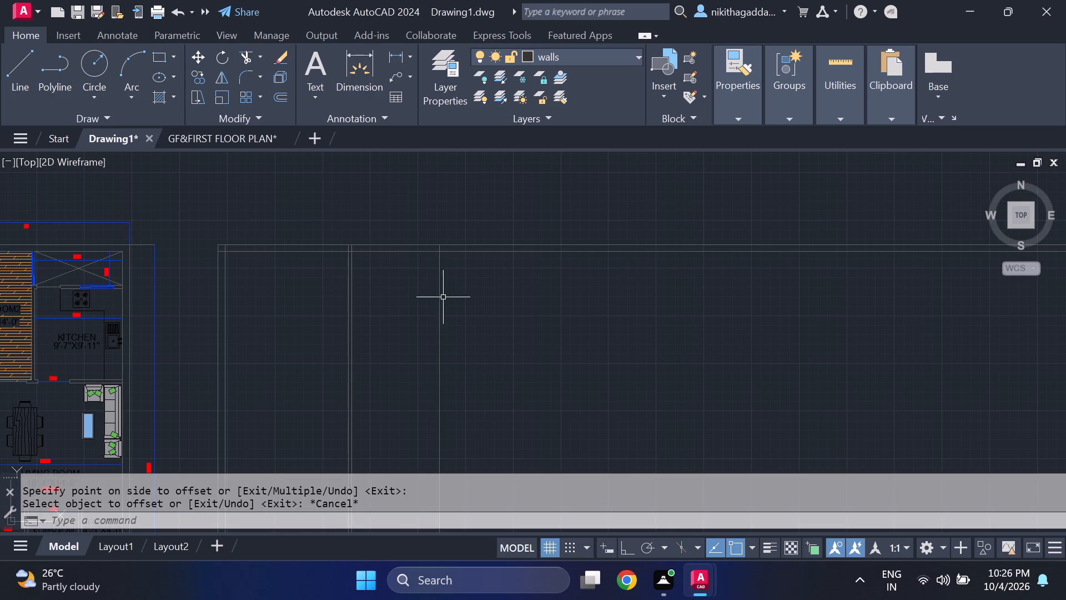
Offset the rightmost vertical line 9" outward to form the right outer wall's thickness.
scroll(435, 284, "up", 1)
middle_click_drag(435, 284, 434, 290)
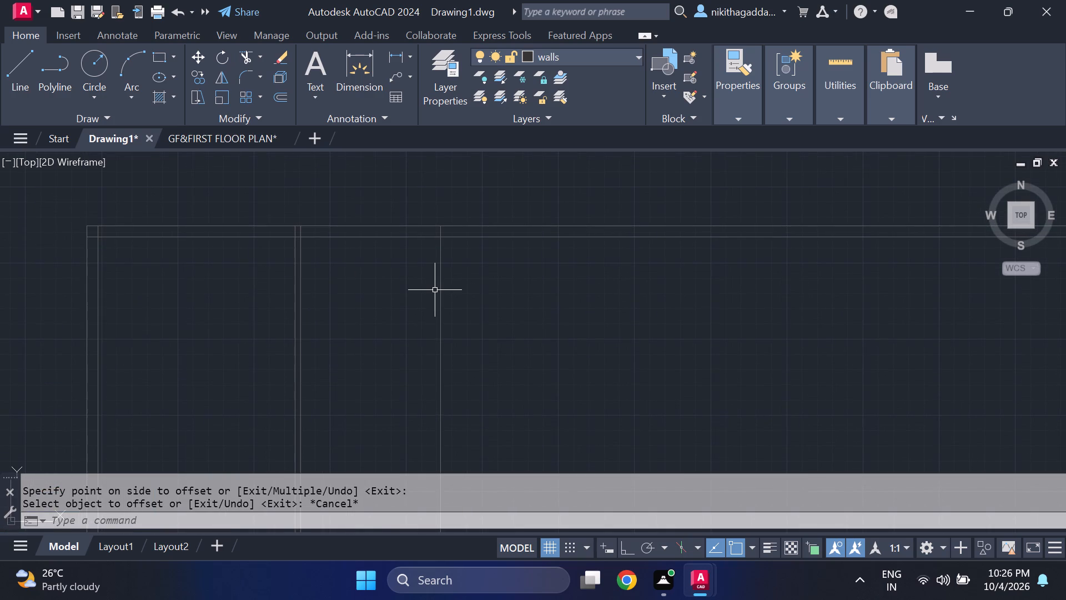
type("OF")
key("Return")
type("9\"")
key("Return")
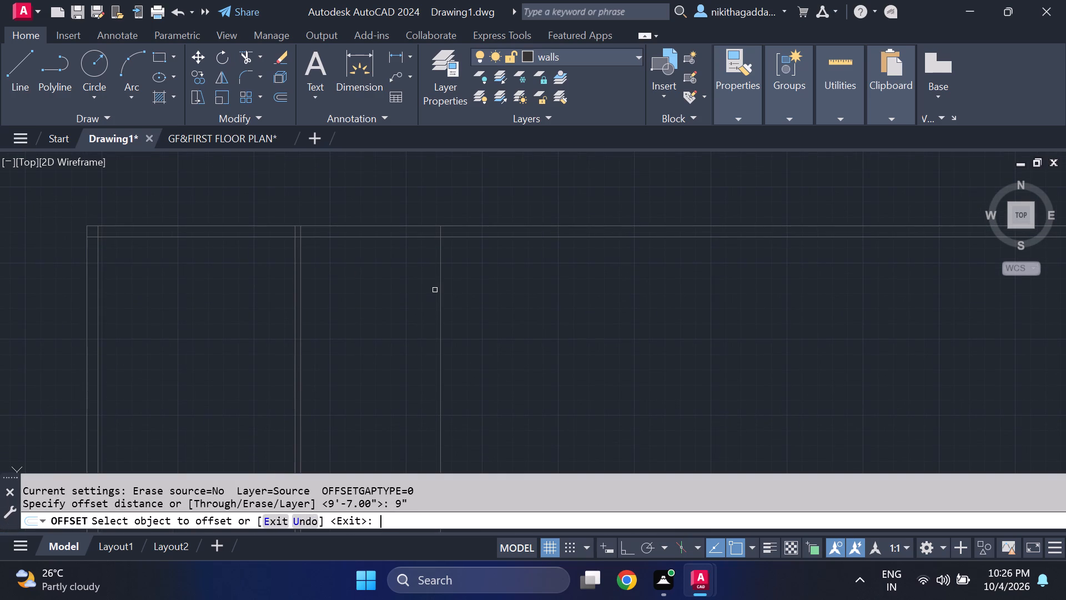
left_click(441, 279)
left_click(526, 281)
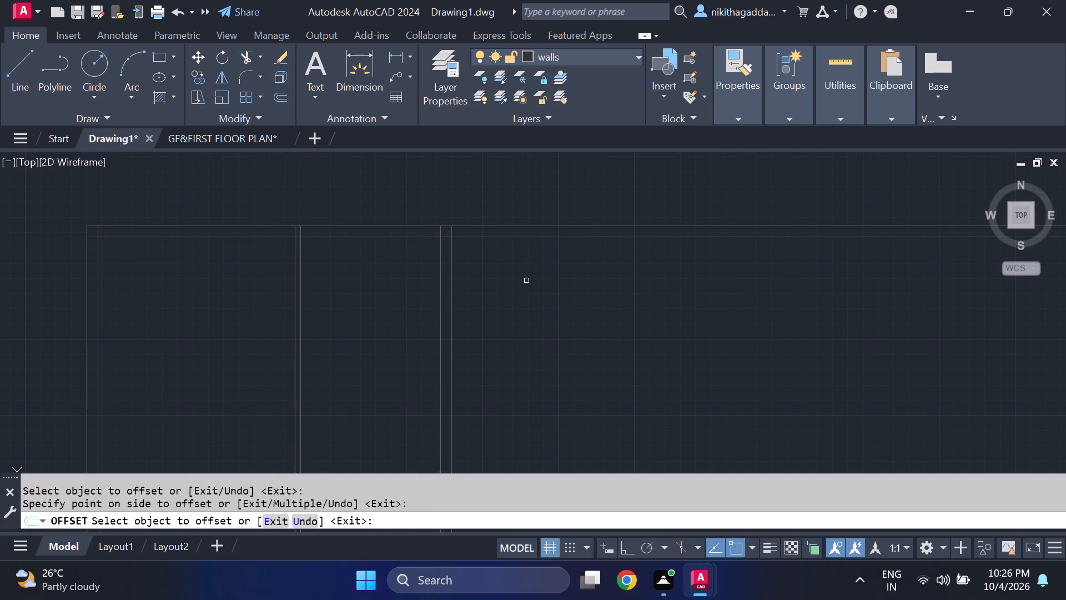
scroll(534, 303, "down", 3)
scroll(535, 321, "up", 1)
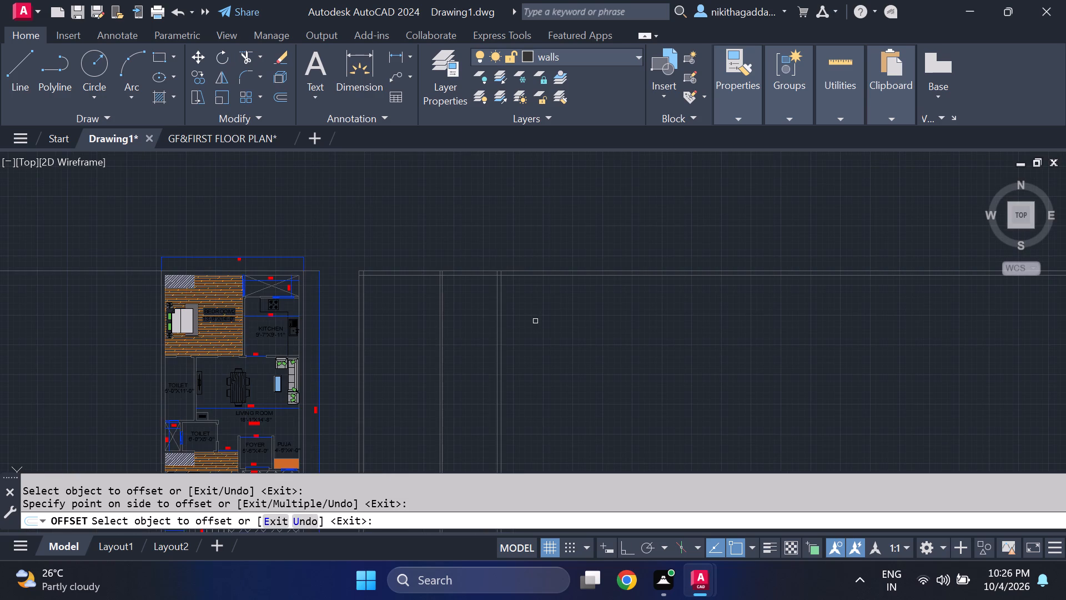
key("Escape")
Trim both horizontal lines of the upper outer wall where they run past the right outer wall.
type("TR")
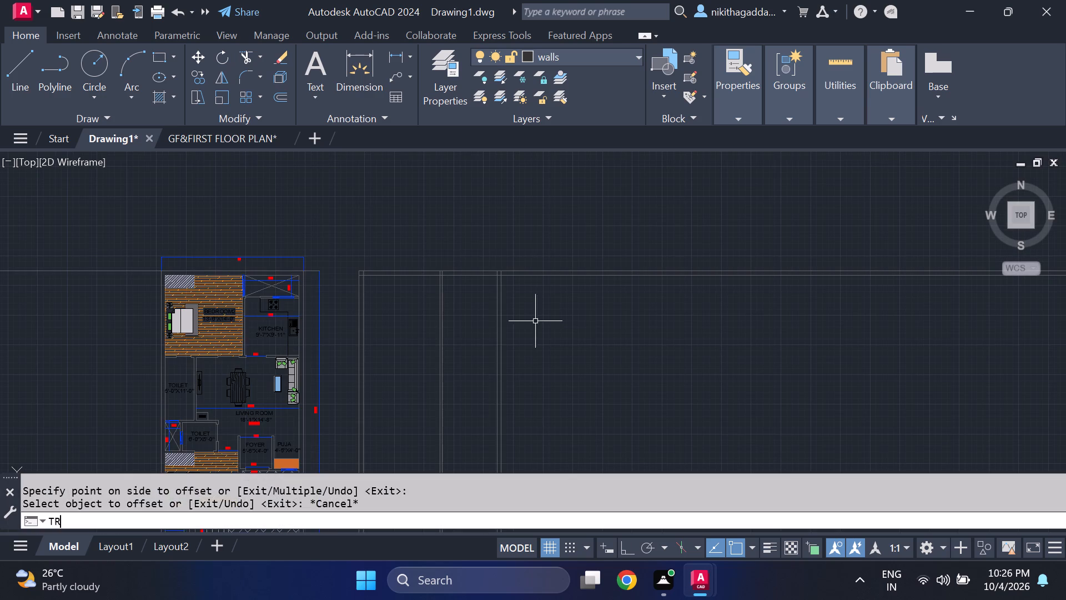
key("Return")
left_click_drag(537, 239, 577, 394)
scroll(579, 395, "down", 1)
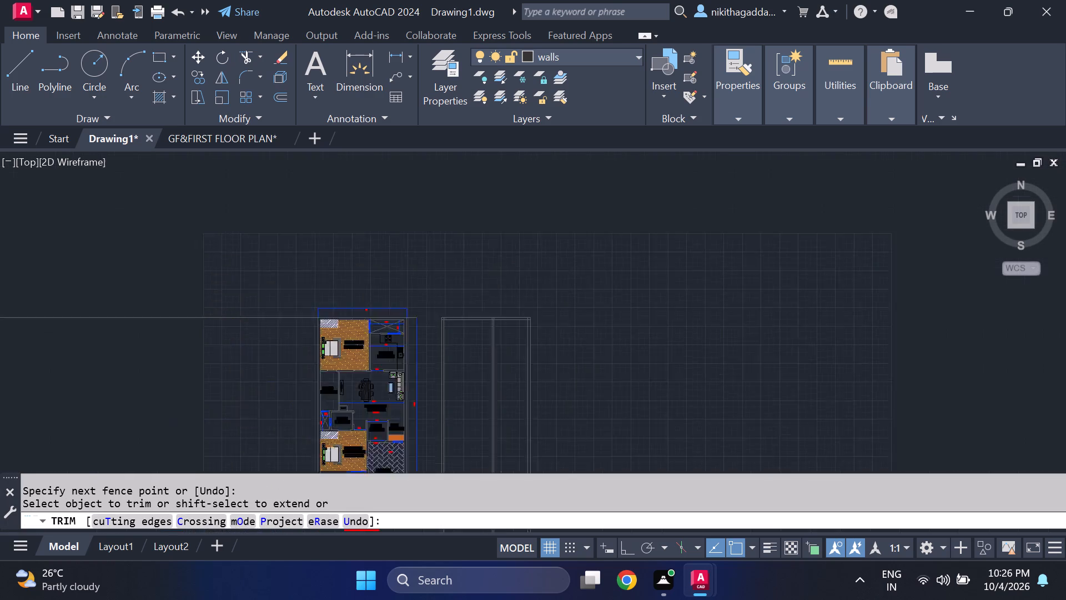
scroll(579, 395, "down", 1)
key("Escape")
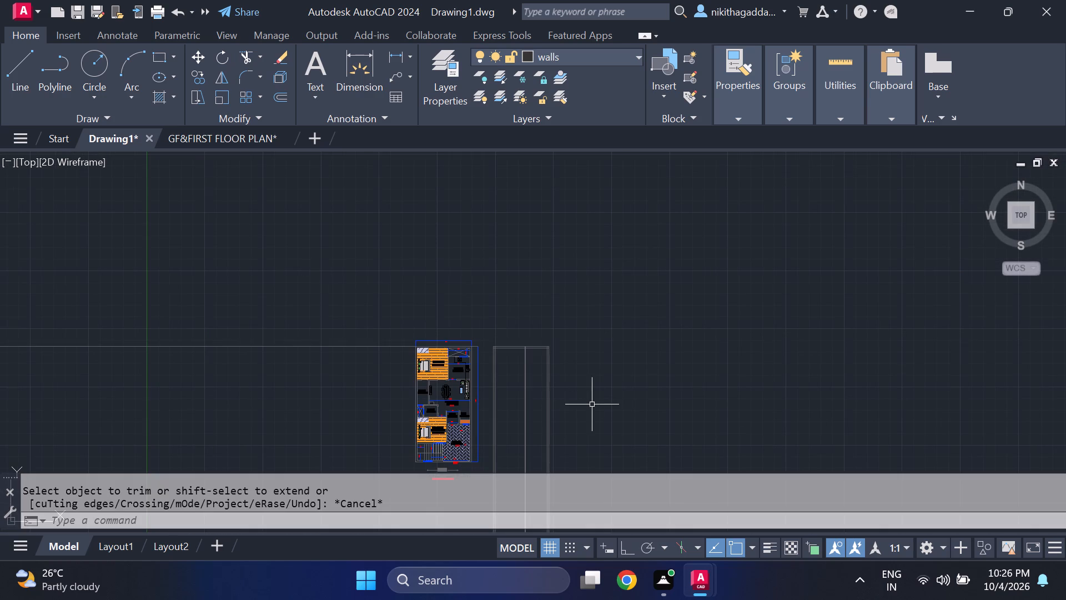
Offset the inner line of the upper outer wall 3'8" downward, into the plan.
scroll(553, 368, "up", 3)
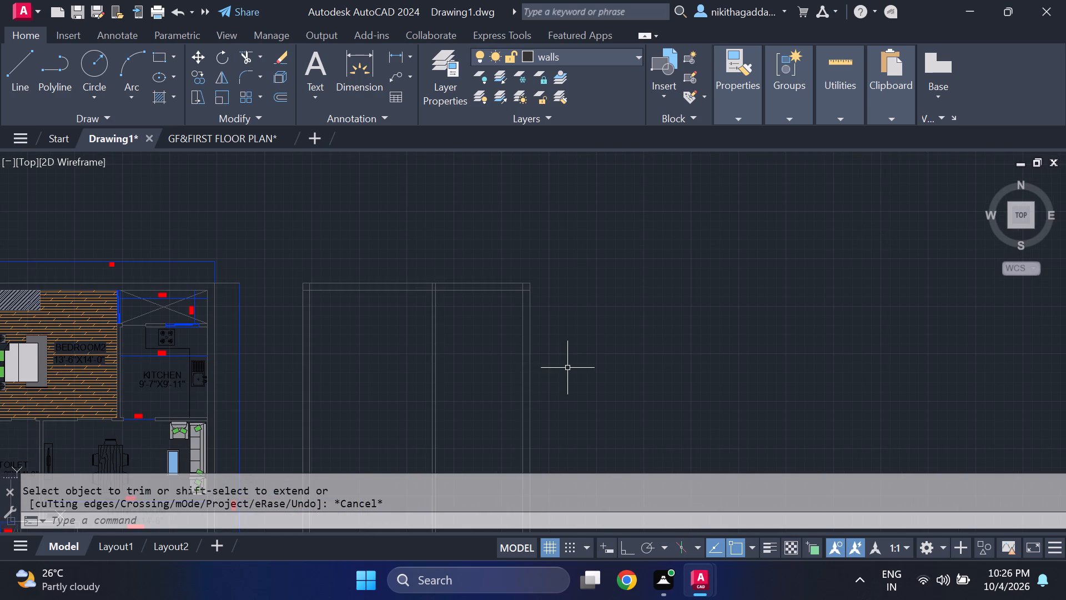
type("OF")
key("Return")
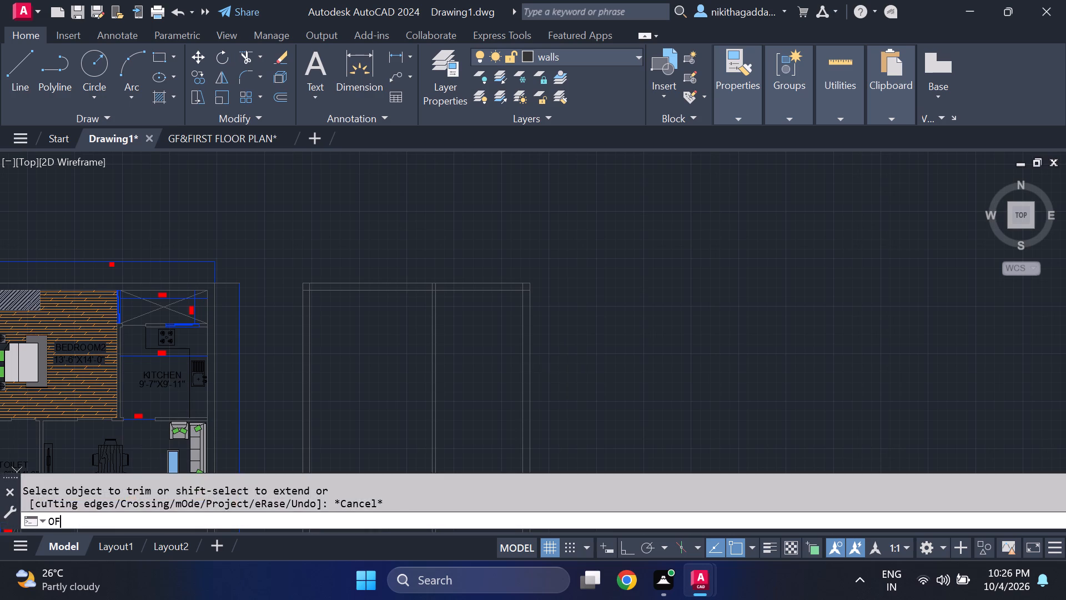
key("3")
type("'8\"")
key("Return")
scroll(567, 368, "up", 1)
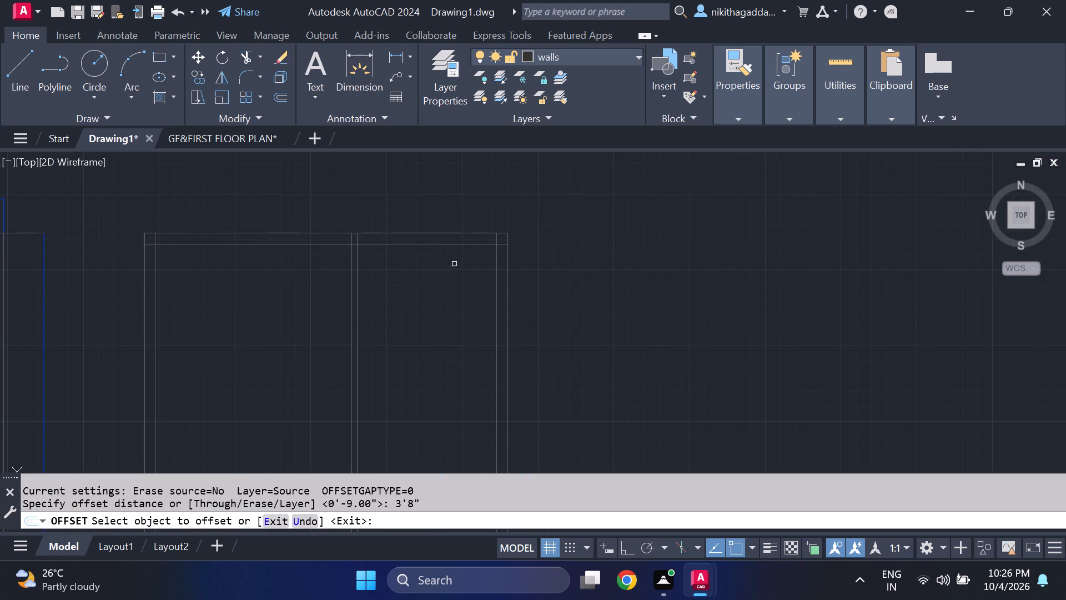
left_click(450, 246)
scroll(431, 331, "down", 2)
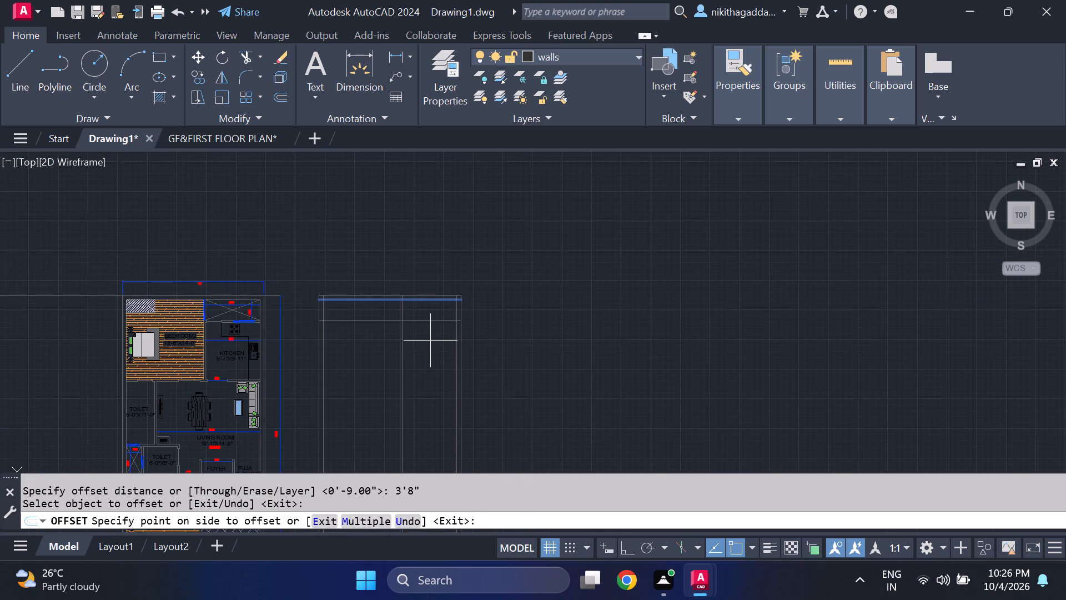
scroll(430, 337, "up", 1)
left_click(430, 337)
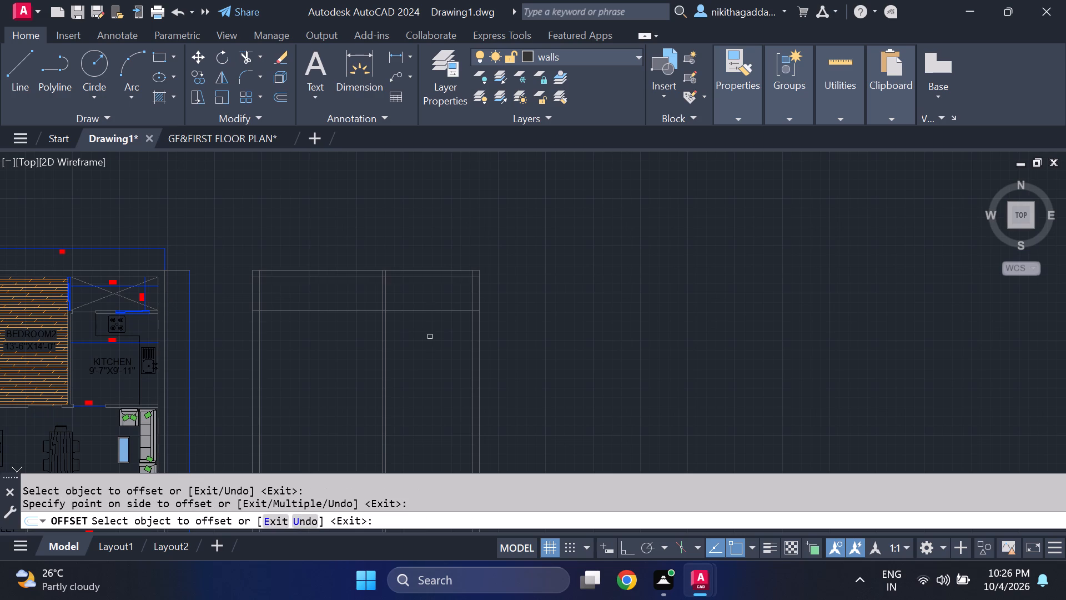
key("Escape")
Offset the new horizontal line 4.5" downward to form the horizontal partition wall's thickness.
type("OF")
key("Return")
type("4.5\"")
key("Return")
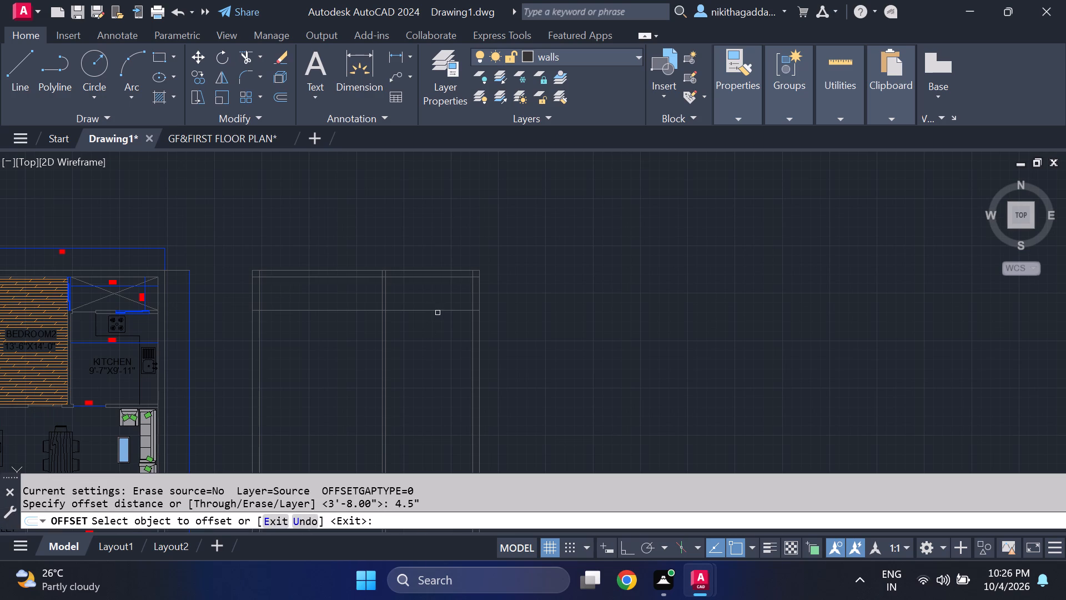
left_click(438, 311)
left_click(436, 341)
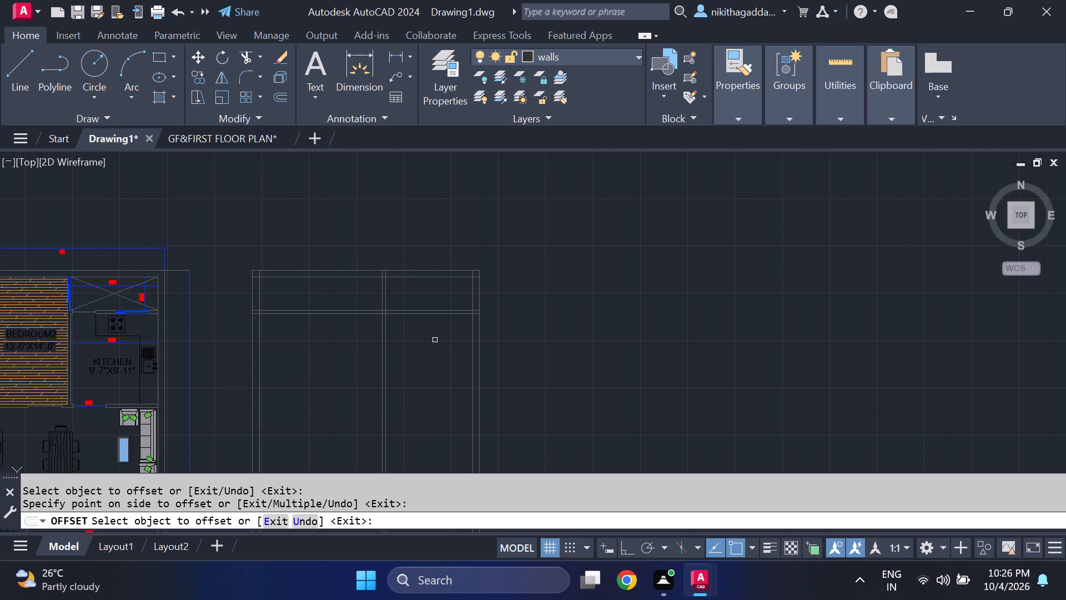
key("Escape")
Trim the horizontal partition's two lines out of the left-hand room and the left outer wall.
type("TR")
key("Return")
left_click_drag(300, 309, 284, 373)
left_click_drag(297, 313, 290, 344)
scroll(248, 317, "up", 2)
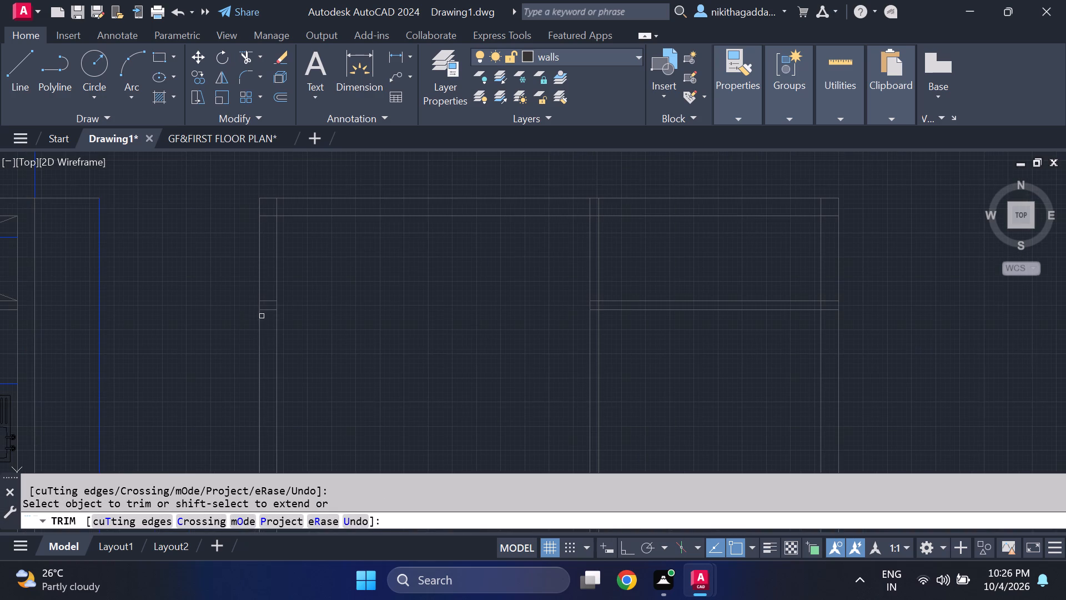
left_click_drag(272, 316, 274, 286)
Trim the overlapping inner wall lines out of the new plan's upper left outer corner.
left_click_drag(278, 207, 266, 217)
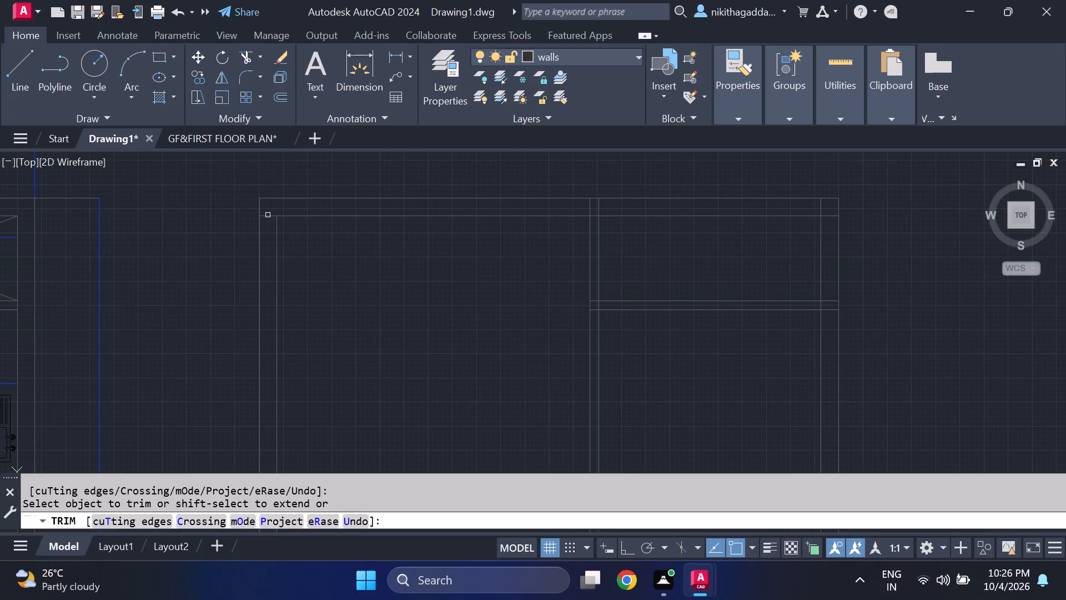
left_click_drag(266, 217, 266, 218)
left_click(266, 216)
Trim the vertical partition's lines out of the upper outer wall and the overlapping segments where it meets the horizontal partition.
scroll(340, 313, "down", 2)
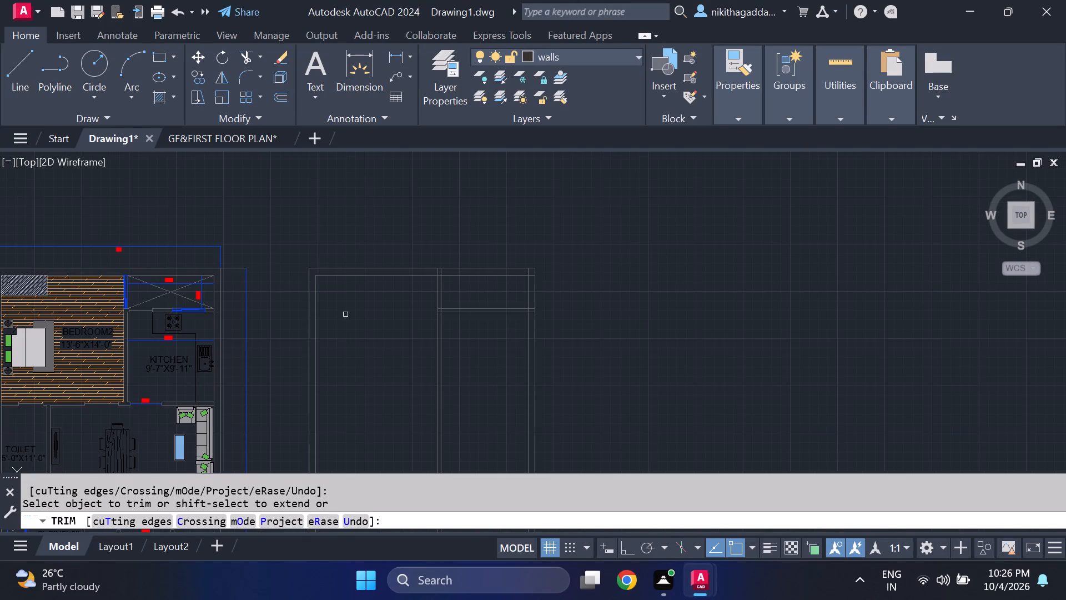
scroll(445, 271, "up", 2)
left_click_drag(445, 269, 405, 271)
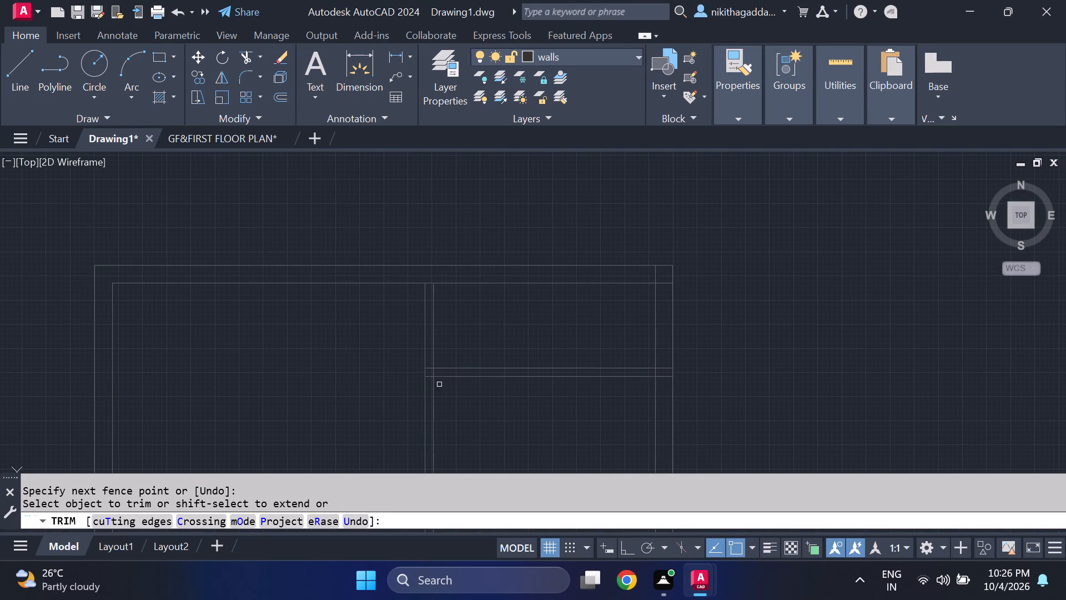
scroll(426, 385, "up", 1)
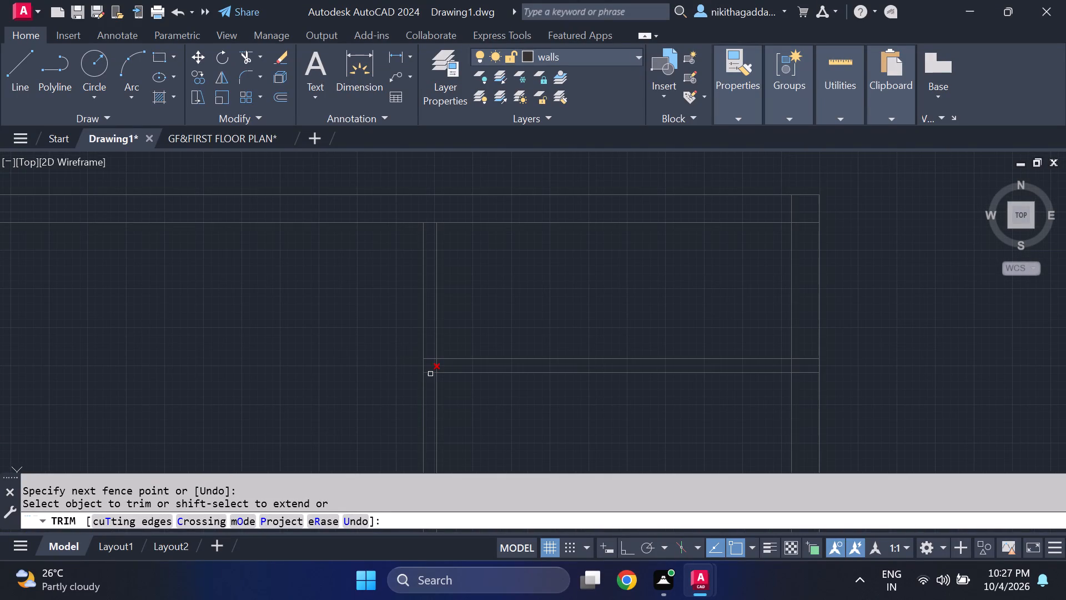
left_click(432, 374)
left_click(438, 364)
Trim the horizontal partition's lines out of the right outer wall and open that wall's inner line at the junction.
scroll(475, 378, "down", 2)
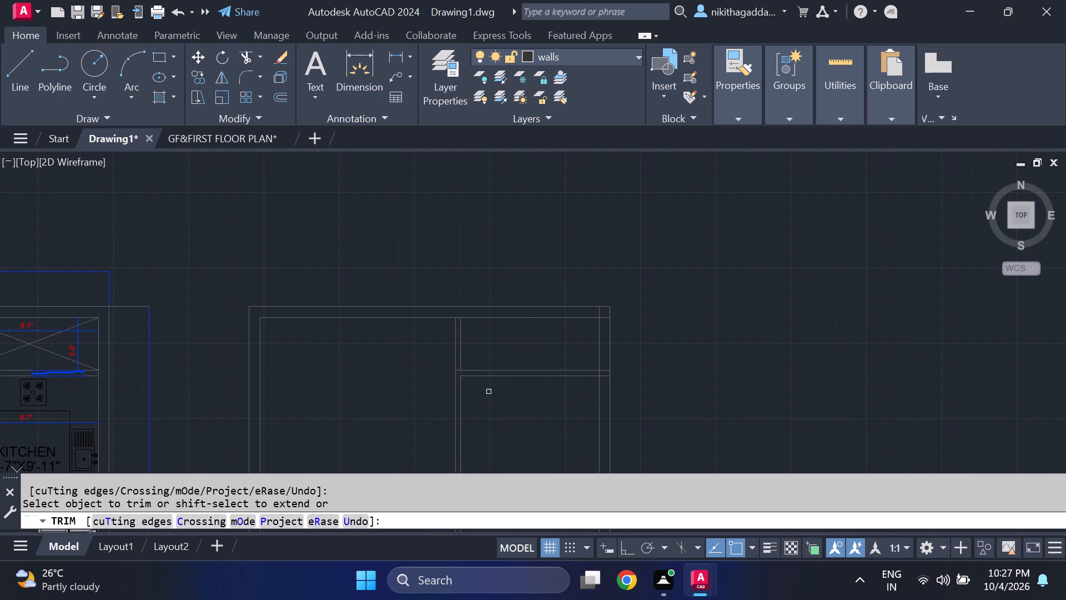
middle_click(520, 405)
middle_click_drag(505, 396, 465, 384)
middle_click(465, 383)
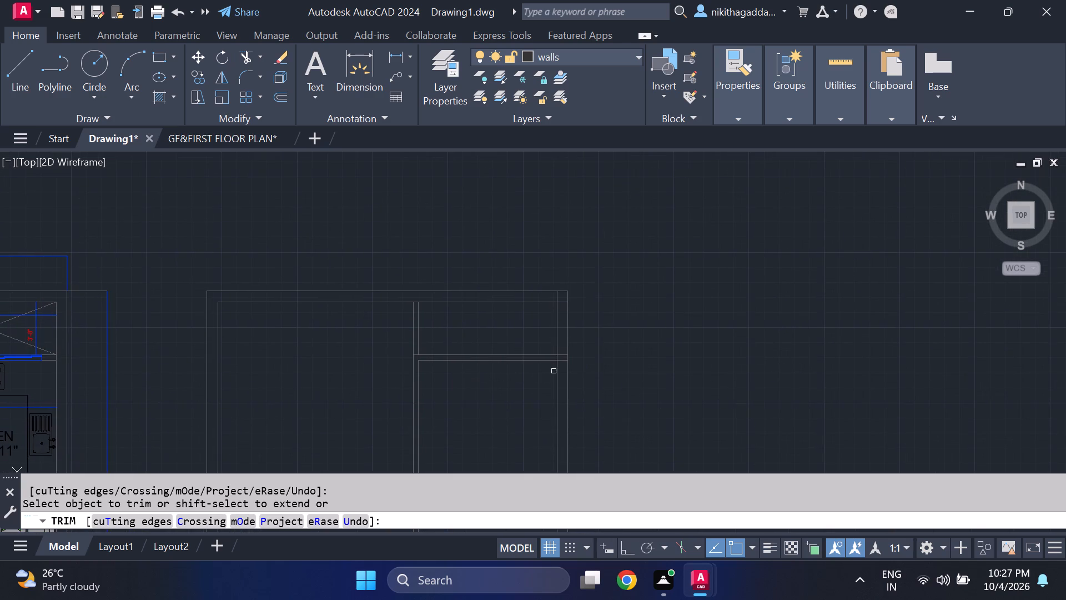
scroll(564, 369, "up", 3)
left_click_drag(566, 364, 557, 306)
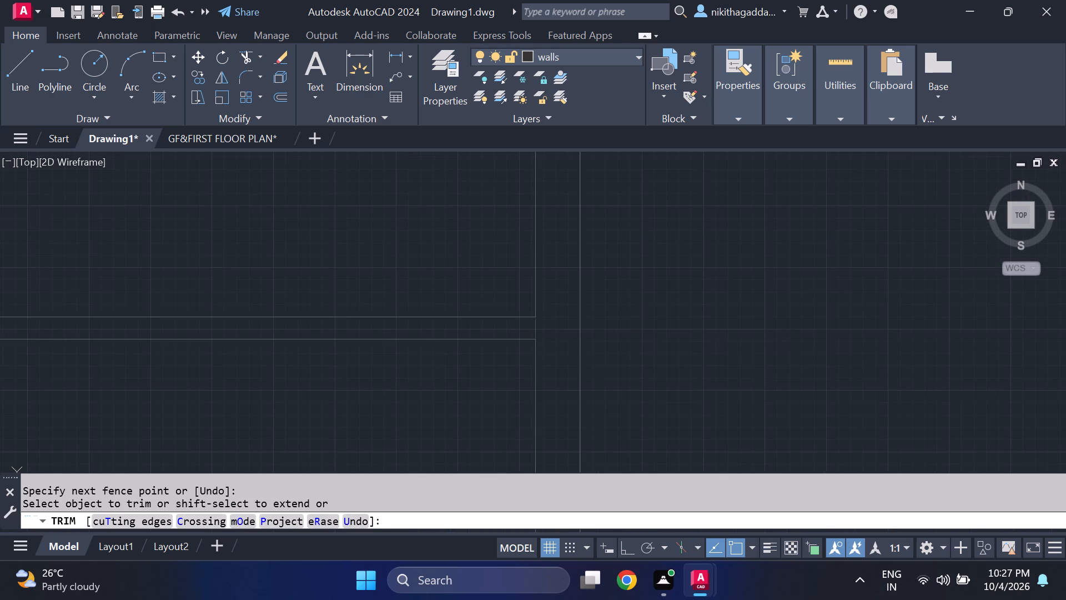
left_click(536, 332)
Trim the overlapping inner wall lines out of the new plan's upper right outer corner.
scroll(550, 312, "down", 3)
scroll(554, 259, "up", 2)
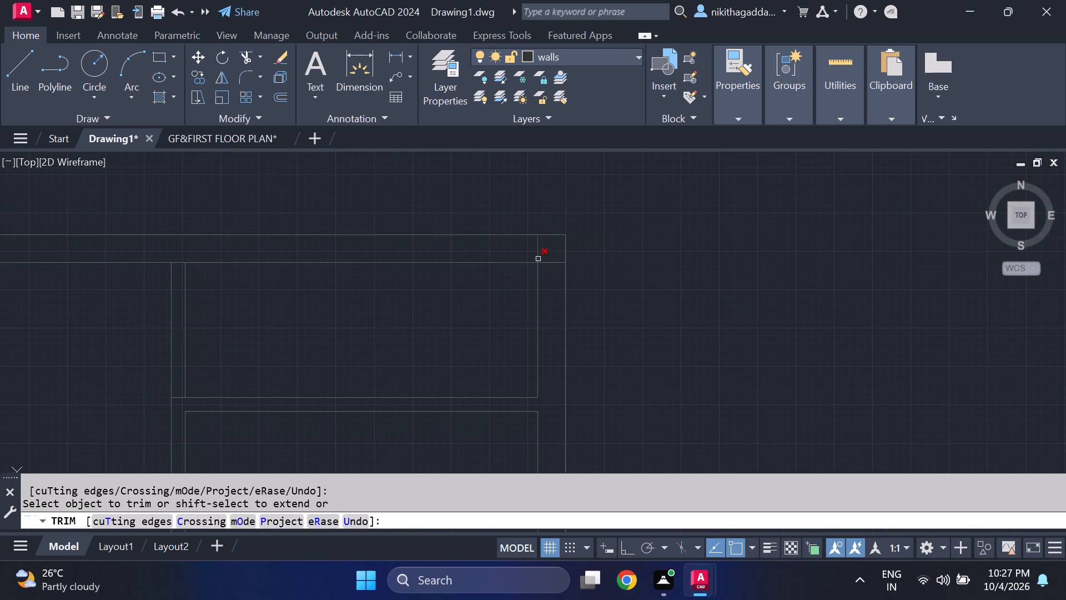
left_click_drag(534, 243, 556, 263)
scroll(554, 278, "down", 4)
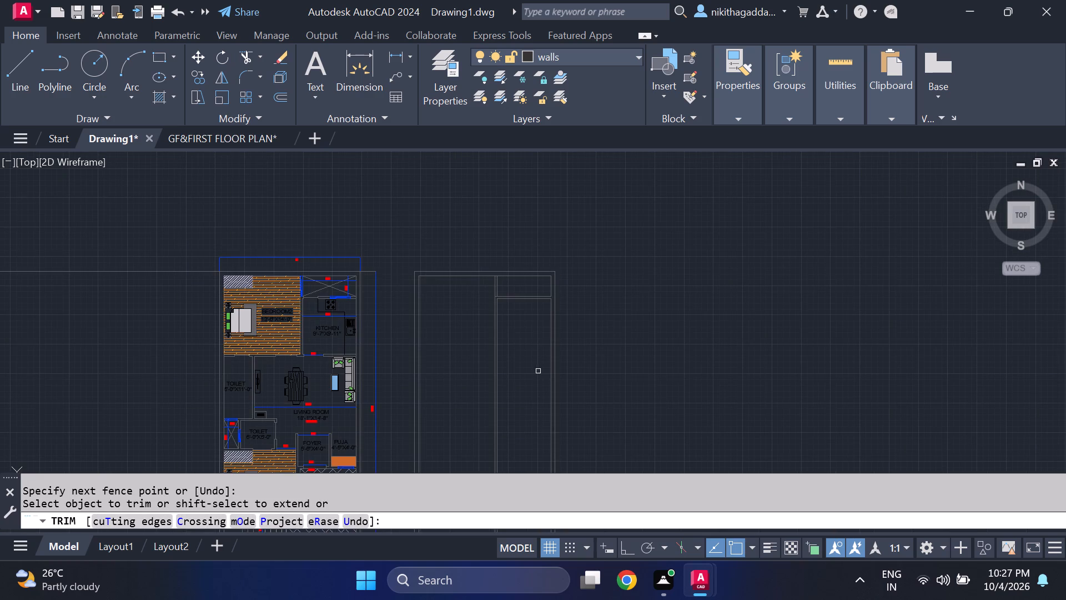
middle_click_drag(538, 371, 535, 321)
middle_click(535, 319)
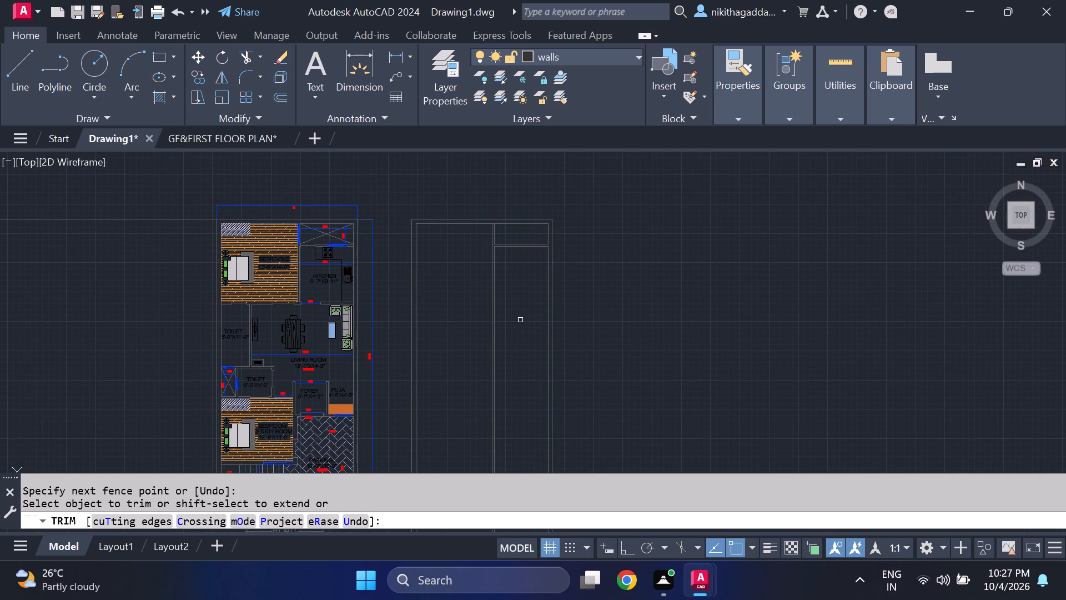
key("Escape")
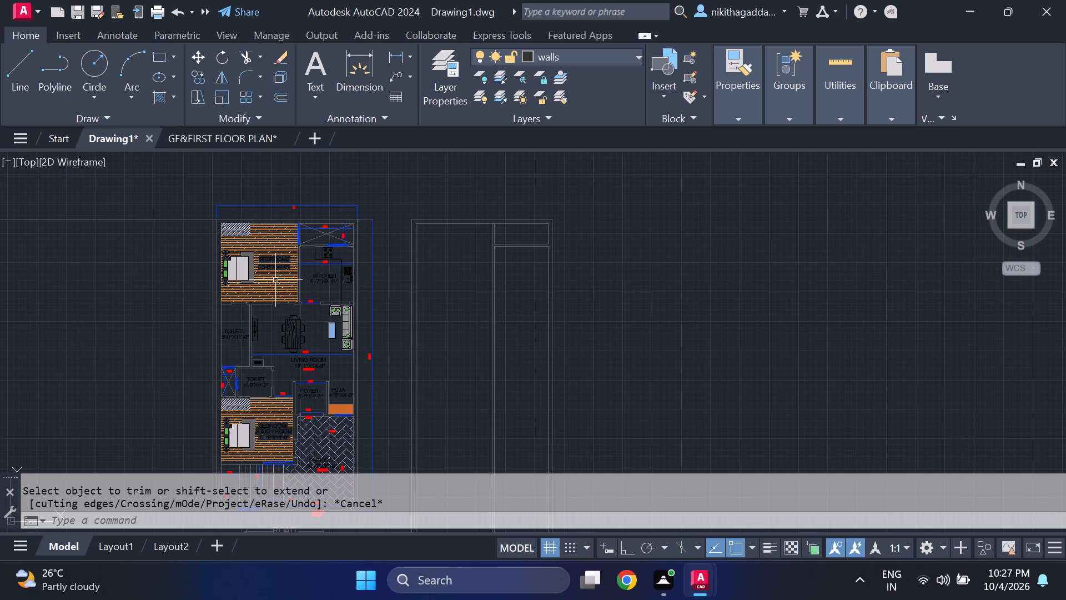
Offset the inner line of the upper outer wall 14' downward, into the plan.
scroll(283, 299, "up", 1)
scroll(283, 302, "down", 1)
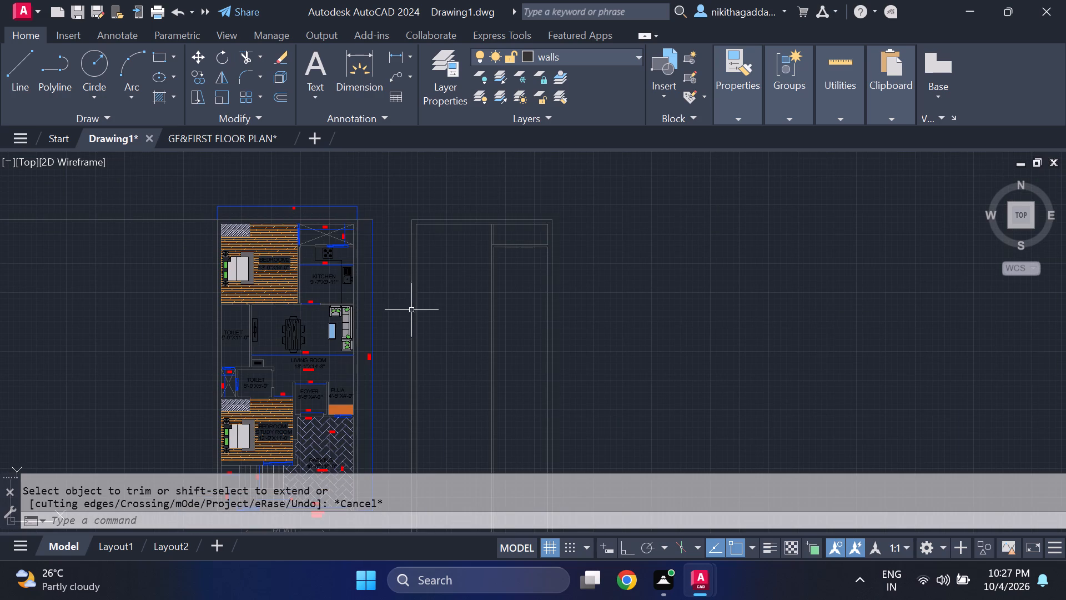
scroll(439, 336, "up", 1)
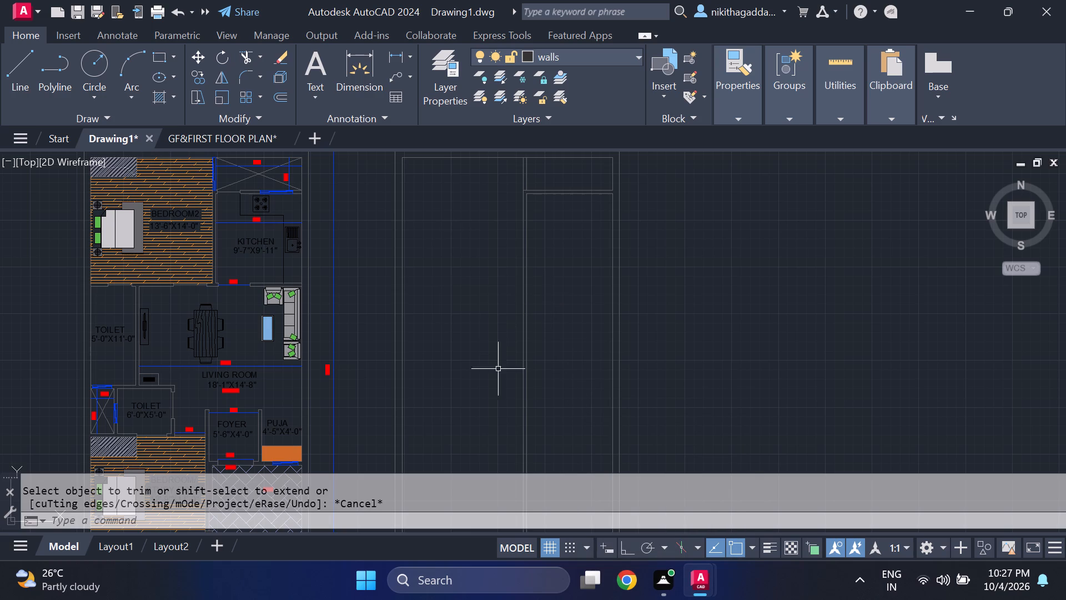
middle_click_drag(481, 310, 487, 315)
middle_click(532, 379)
middle_click_drag(507, 252, 575, 365)
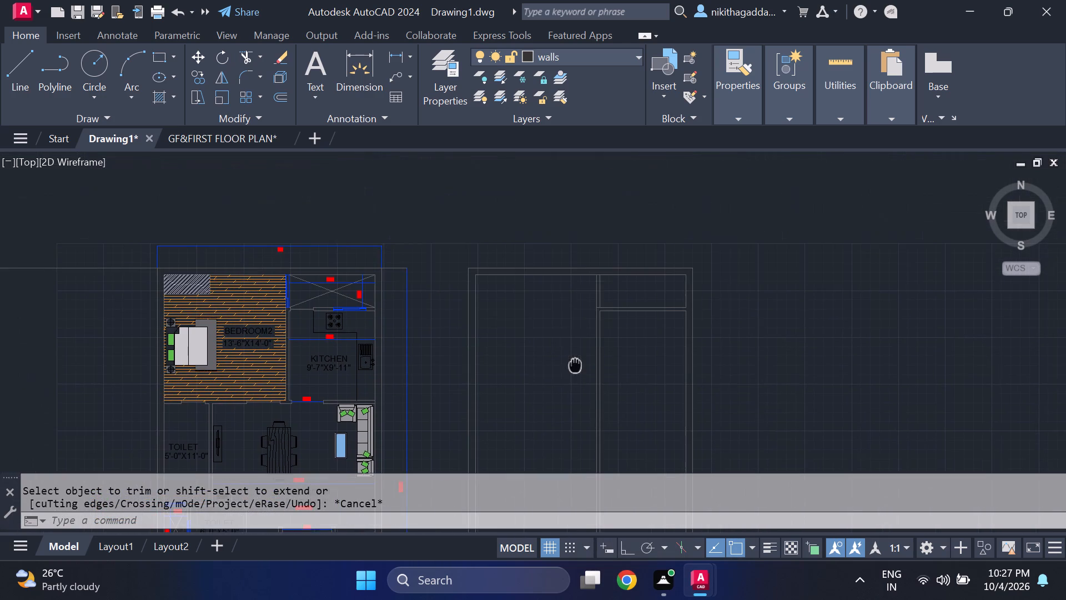
middle_click(575, 365)
middle_click_drag(556, 371, 568, 327)
scroll(569, 324, "up", 1)
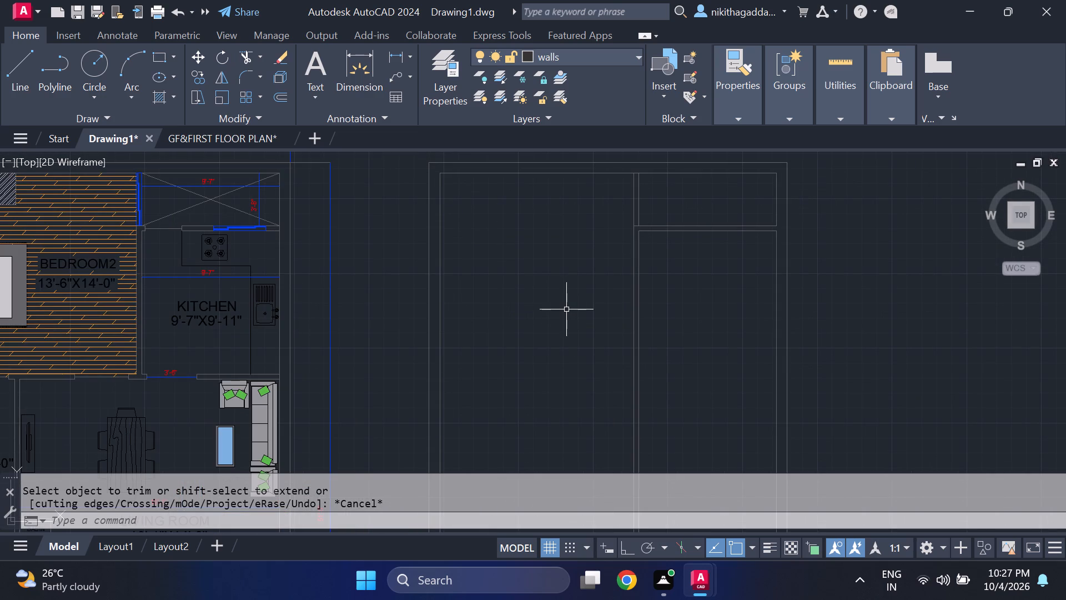
type("OF")
key("Return")
key("1")
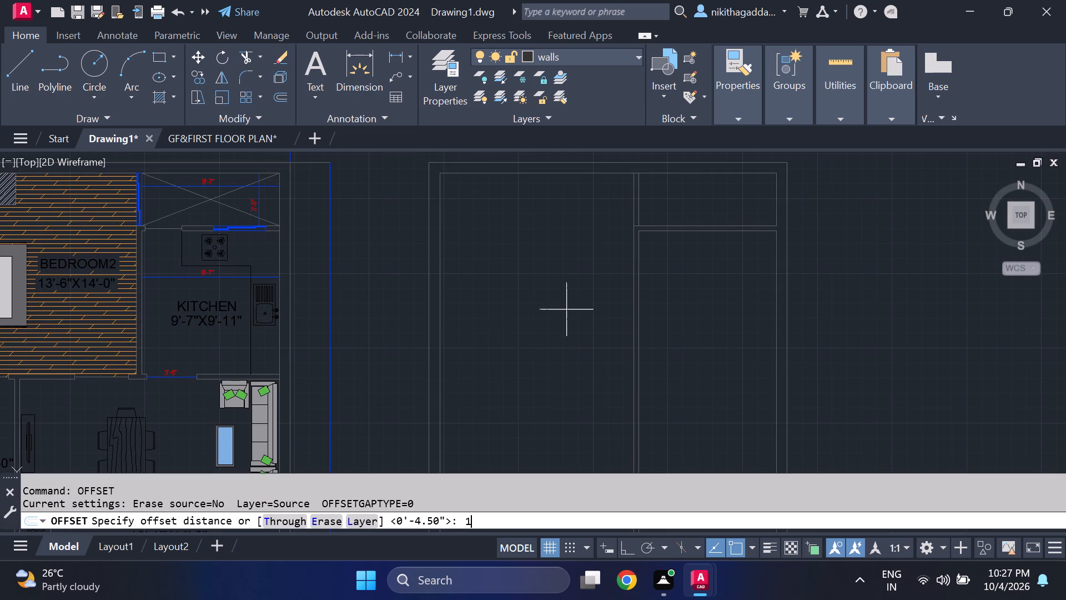
type("4'")
key("Return")
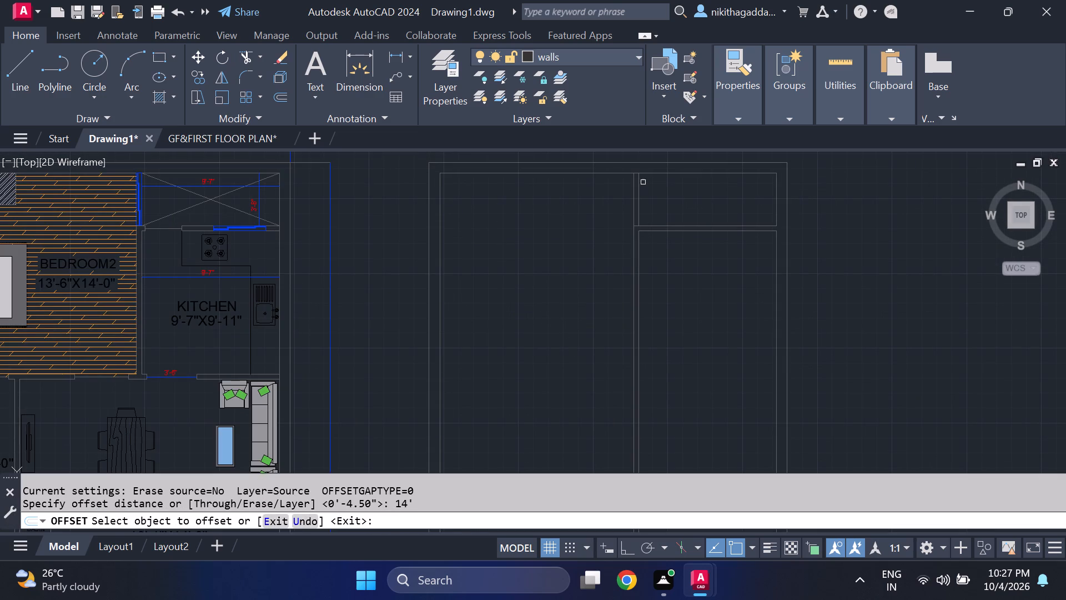
left_click(573, 174)
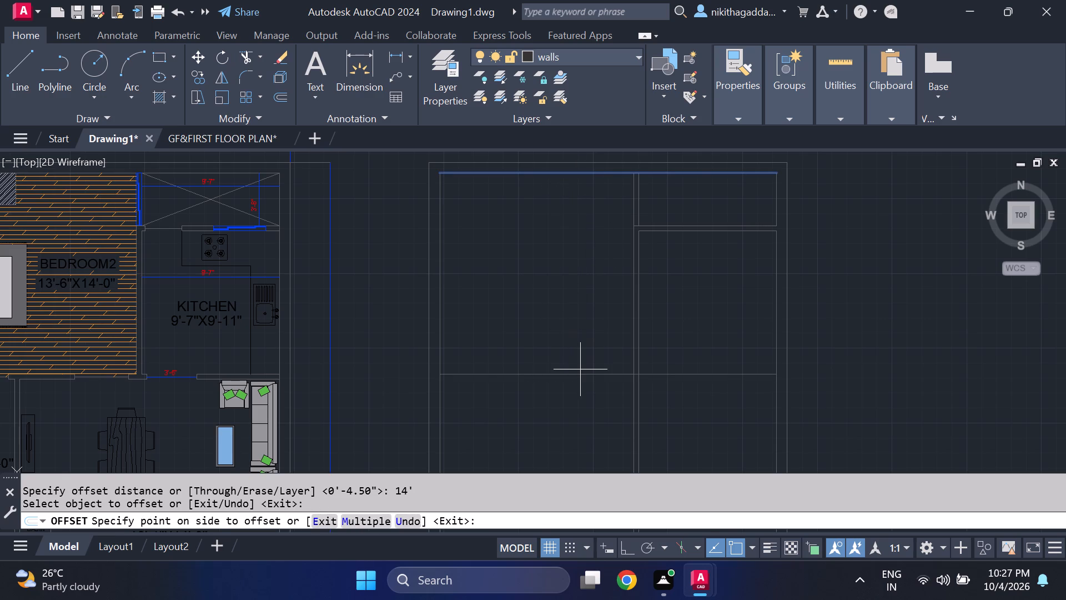
scroll(580, 369, "down", 1)
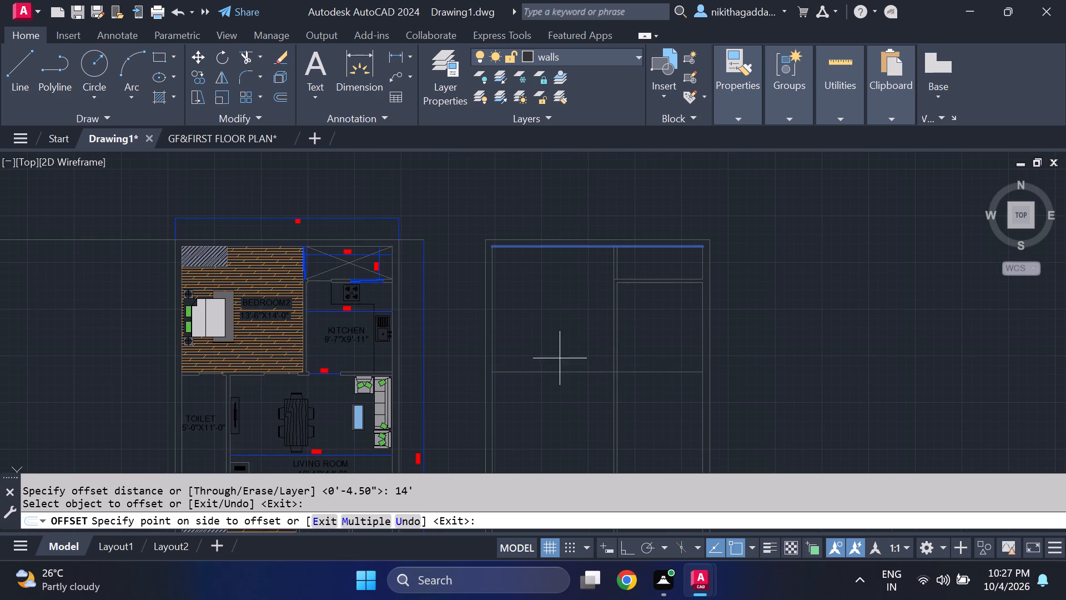
left_click(542, 391)
key("Escape")
Offset the new horizontal line 4.5" downward to form the second horizontal partition wall's thickness.
type("OF")
key("Return")
type("4.5\"")
key("Return")
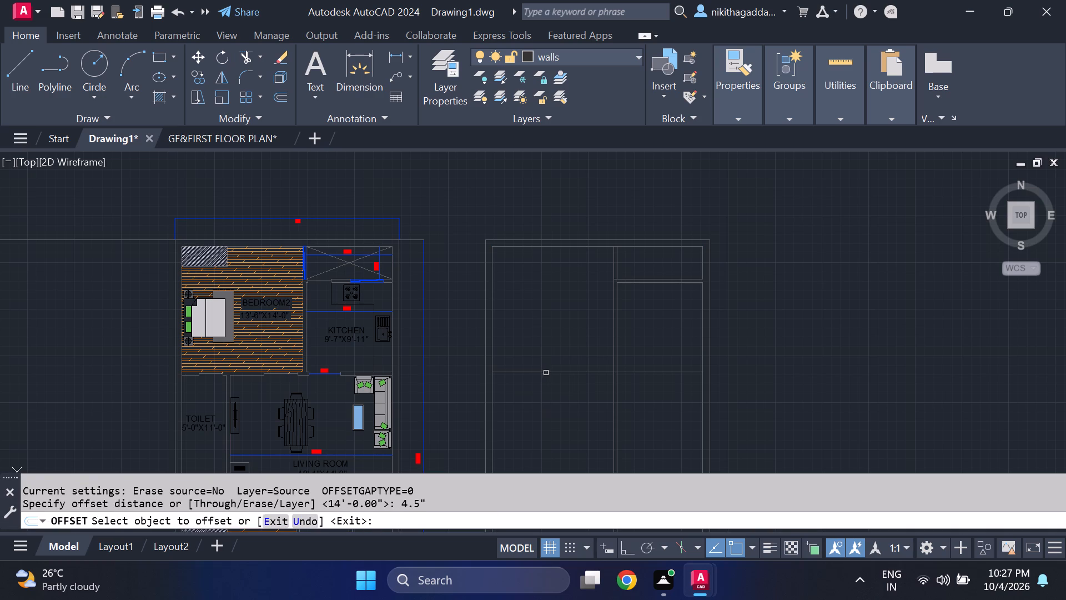
left_click(546, 374)
left_click(544, 398)
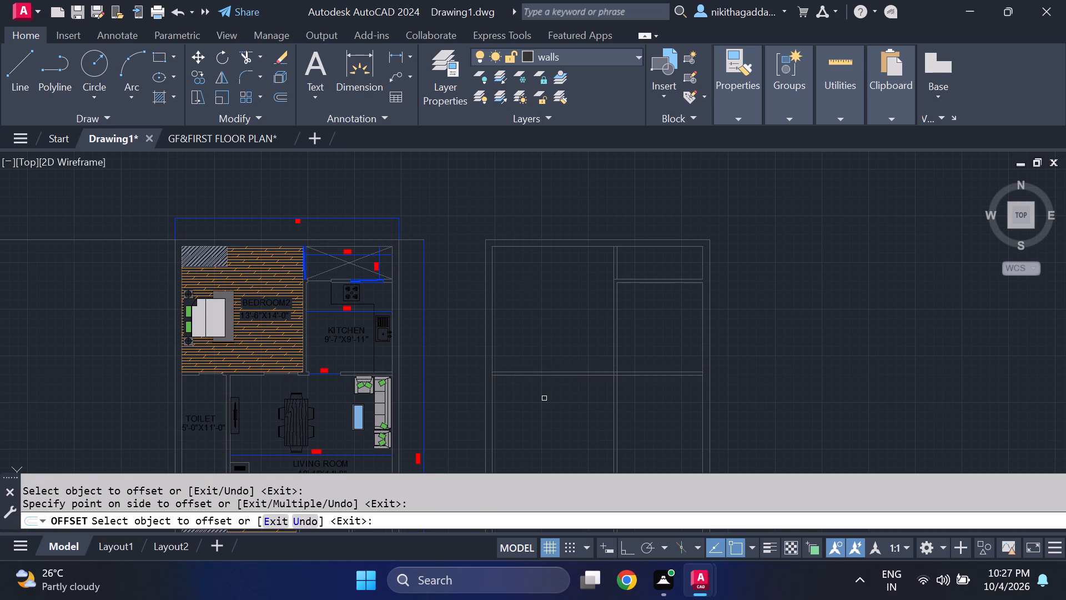
key("Escape")
Trim off both lines of the vertical partition below the second horizontal partition wall.
type("TR")
key("Return")
scroll(531, 372, "down", 2)
scroll(587, 415, "up", 1)
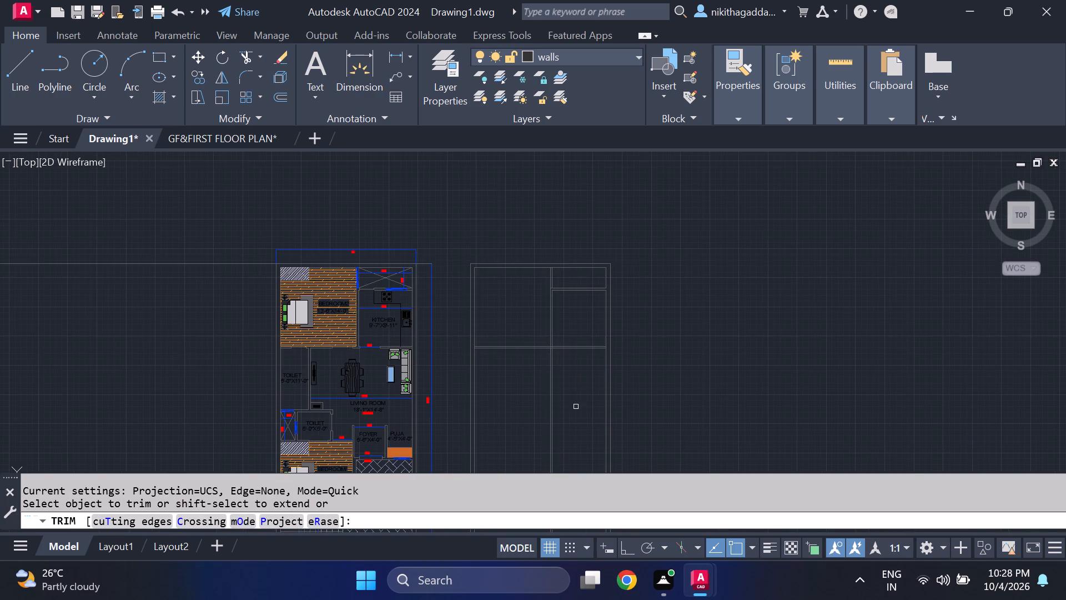
left_click_drag(571, 384, 528, 437)
scroll(534, 341, "up", 1)
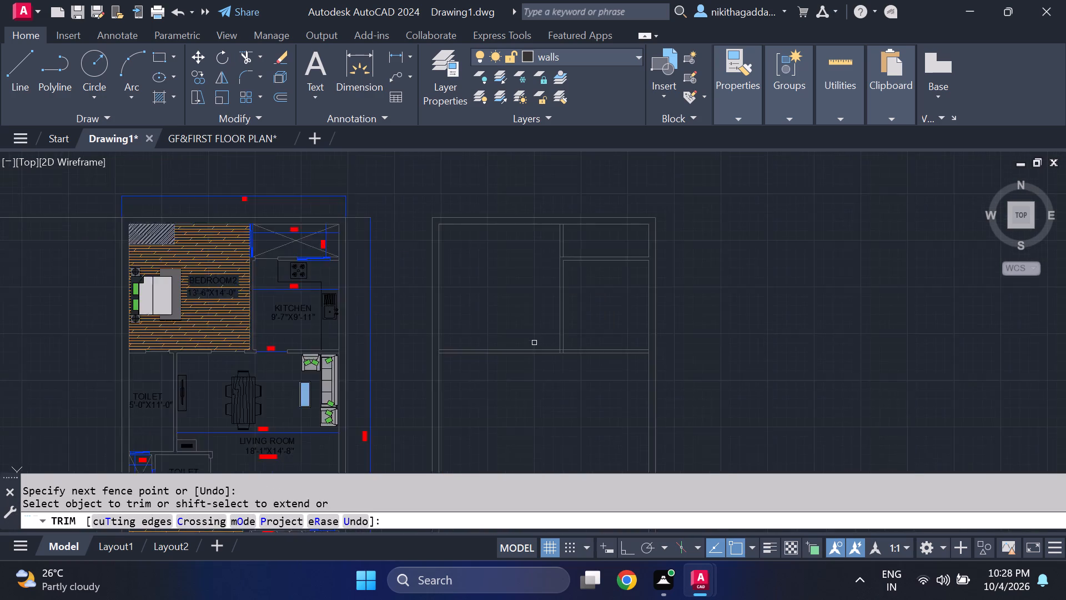
scroll(534, 343, "up", 1)
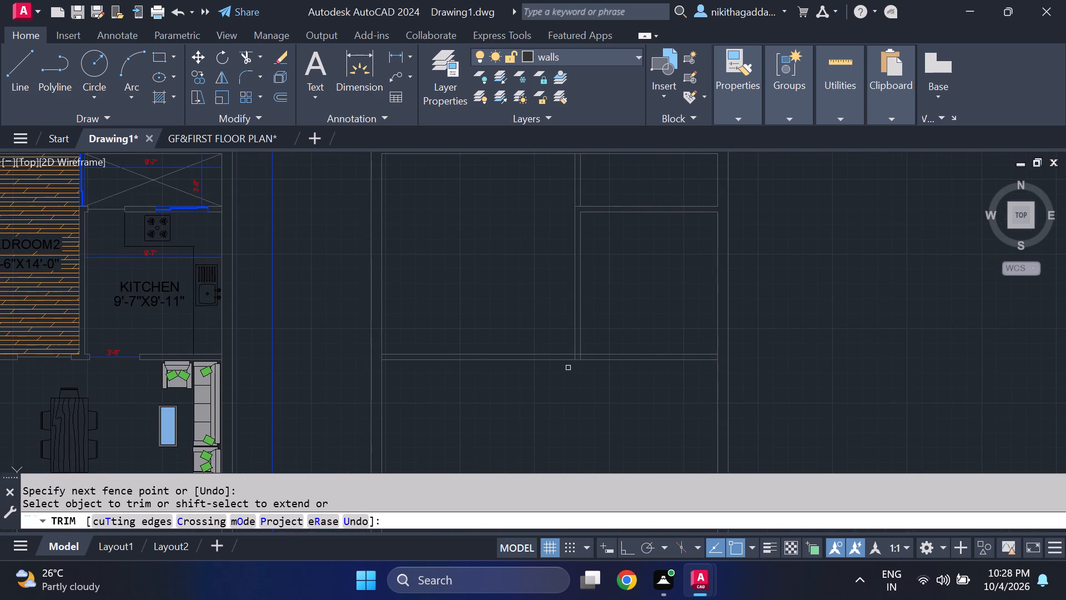
key("Escape")
Draw two short vertical lines across the second horizontal partition wall, one on each side of the vertical partition.
scroll(561, 336, "down", 3)
scroll(474, 343, "up", 2)
scroll(668, 349, "up", 1)
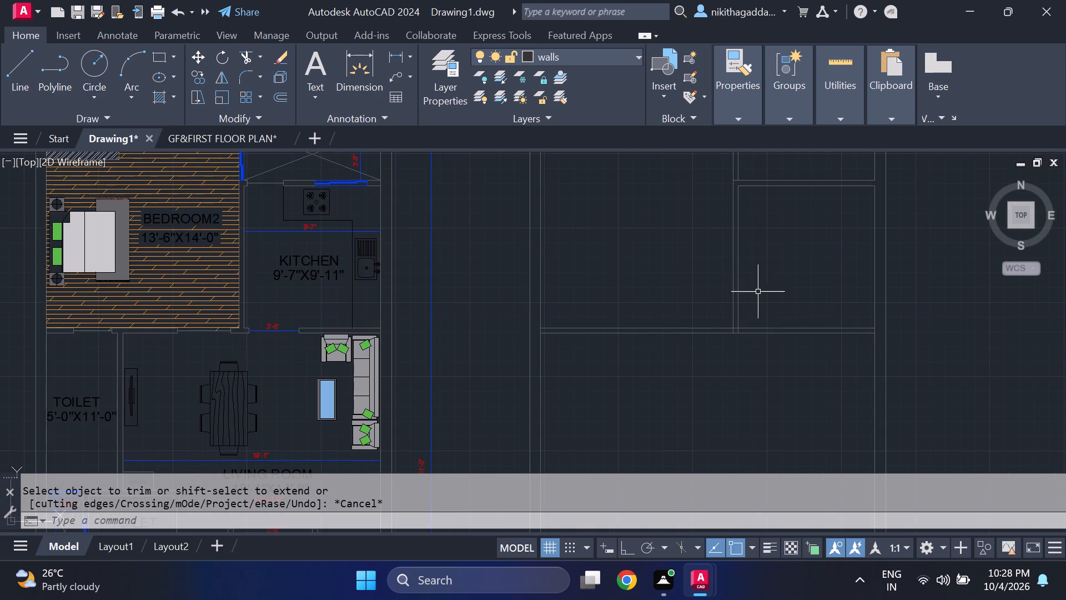
key("l")
key("Return")
scroll(758, 293, "up", 1)
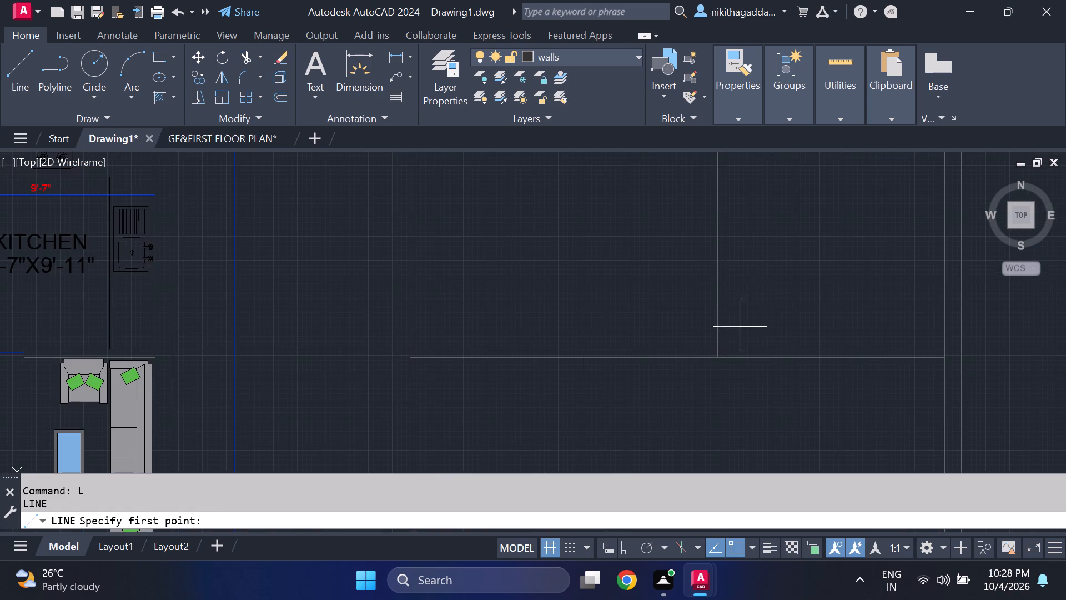
scroll(735, 344, "up", 1)
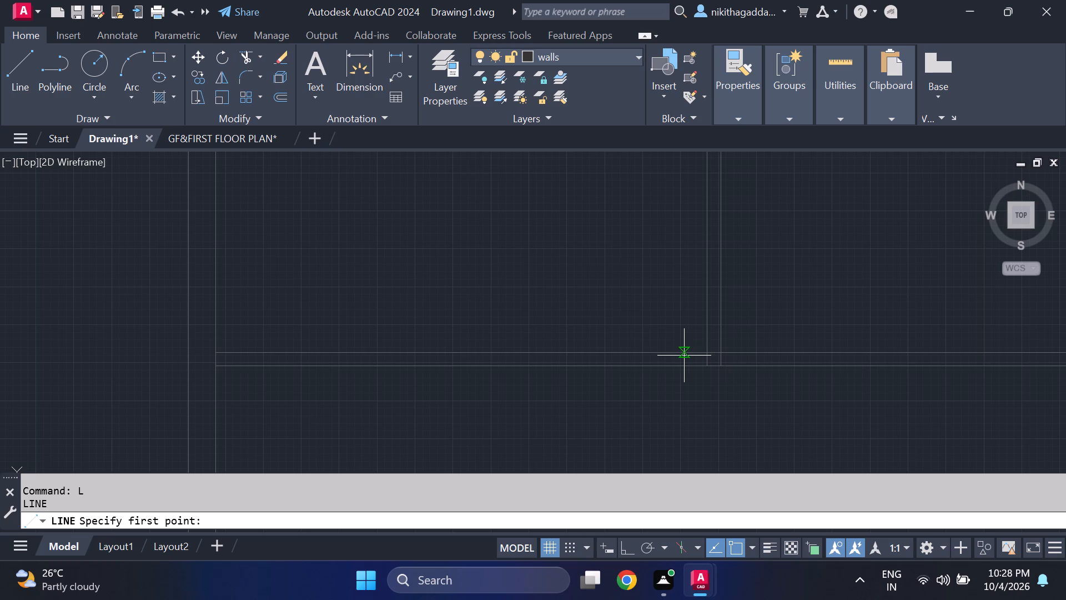
left_click(692, 352)
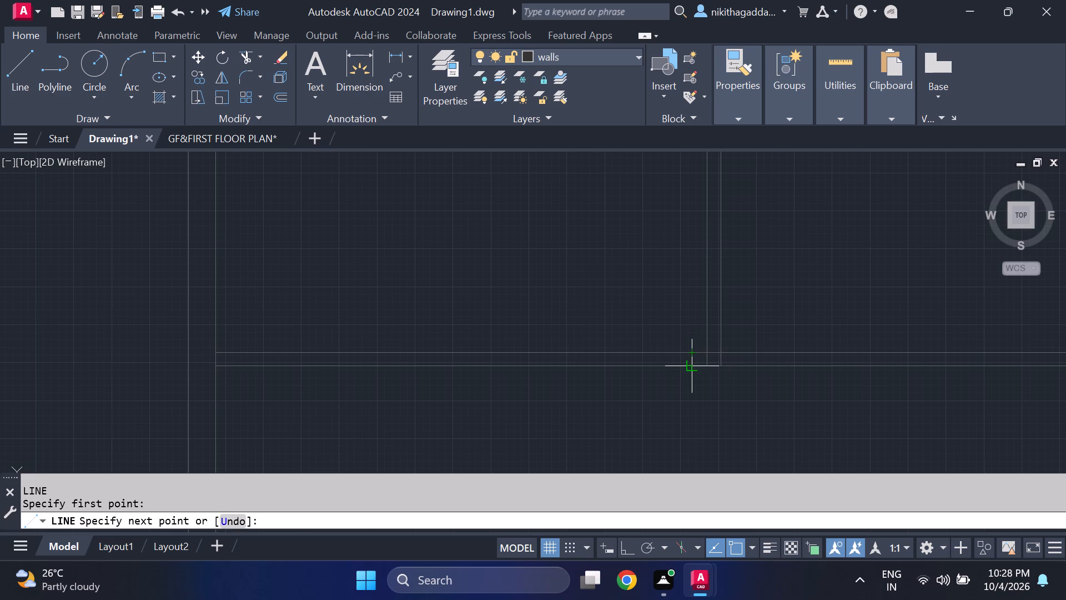
left_click(692, 367)
key("Return")
key("Return")
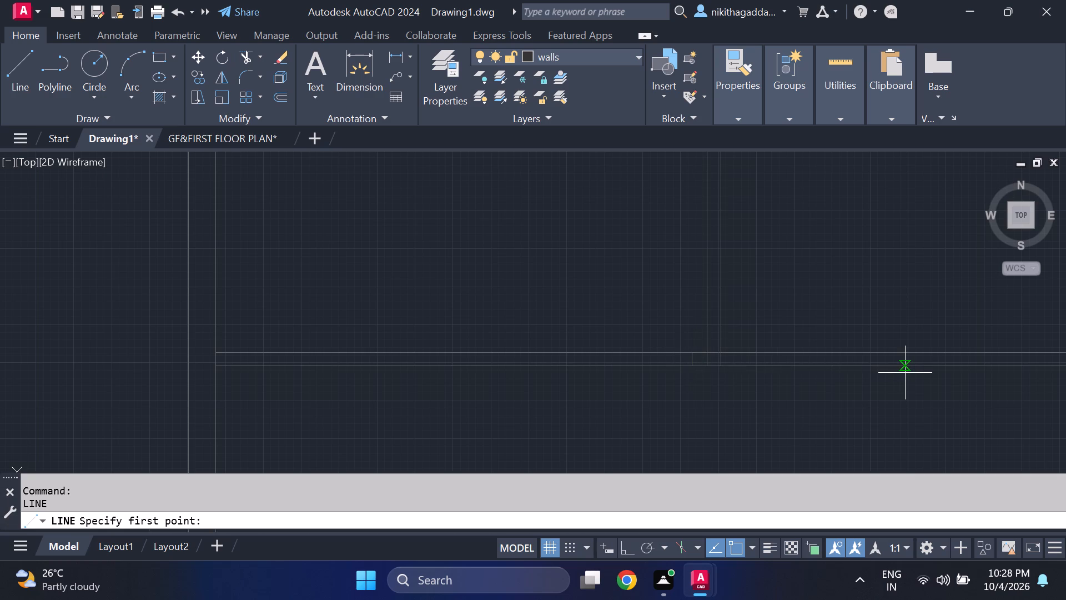
left_click(736, 353)
left_click(736, 368)
key("Escape")
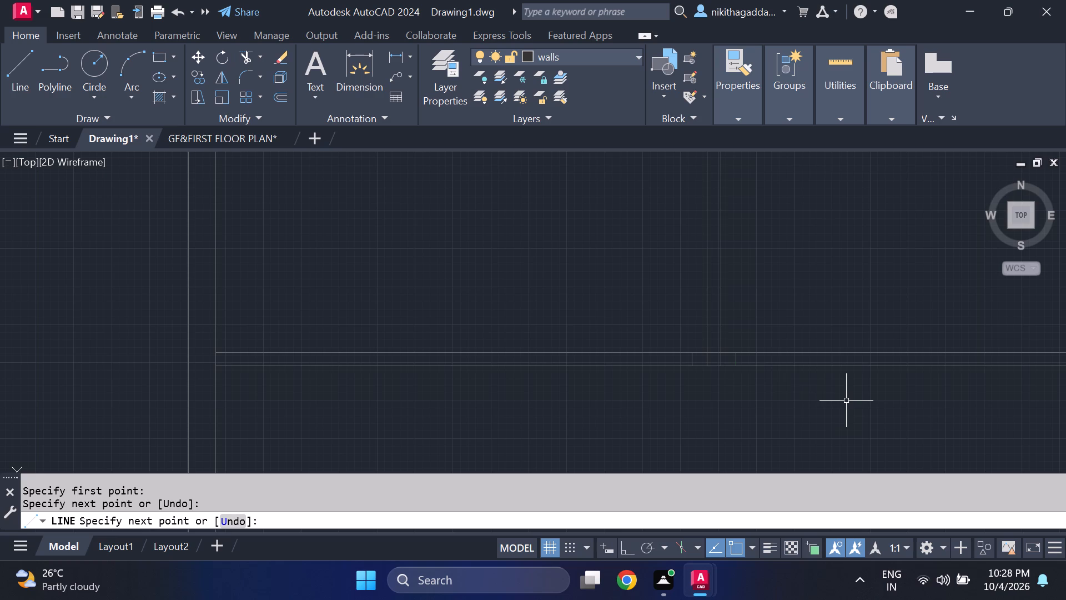
Trim the vertical partition's lines inside the second horizontal partition and that wall's upper line between them.
type("TR")
key("Return")
scroll(680, 359, "up", 1)
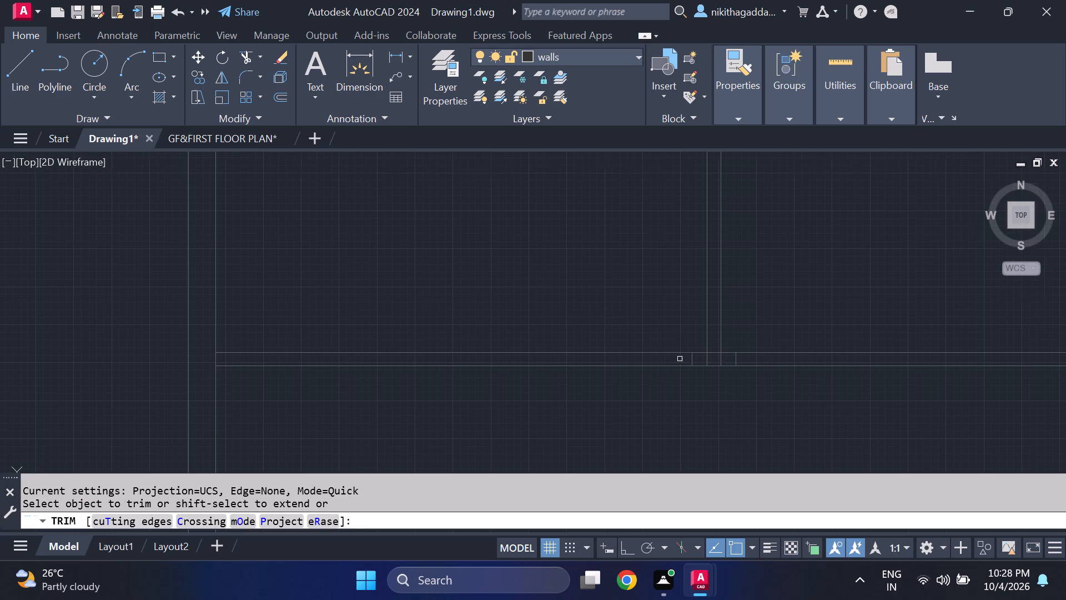
scroll(680, 359, "up", 1)
left_click_drag(795, 356, 732, 360)
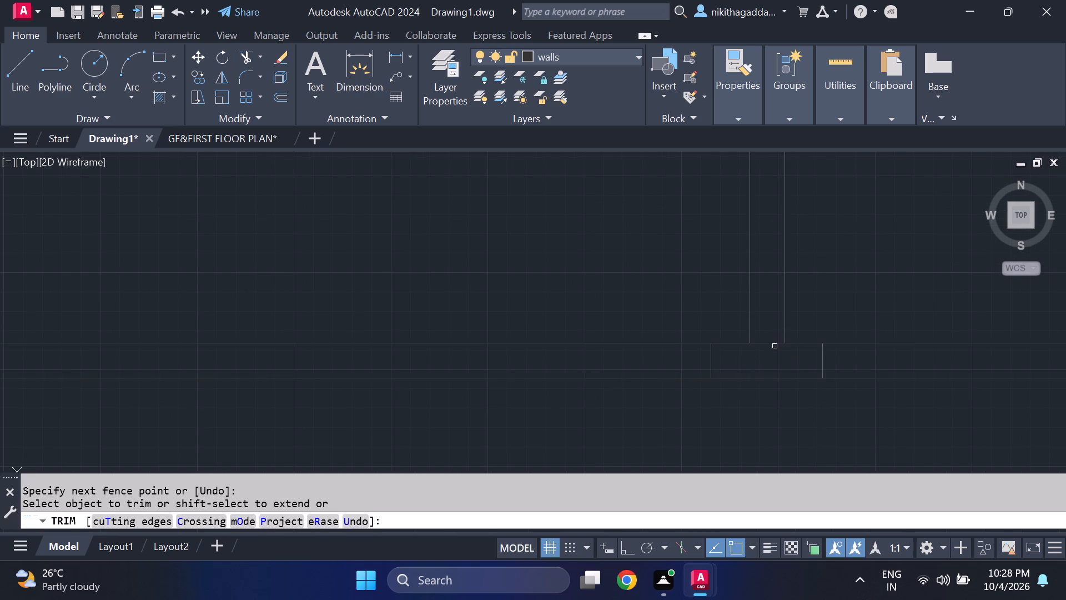
left_click(775, 342)
scroll(780, 373, "down", 3)
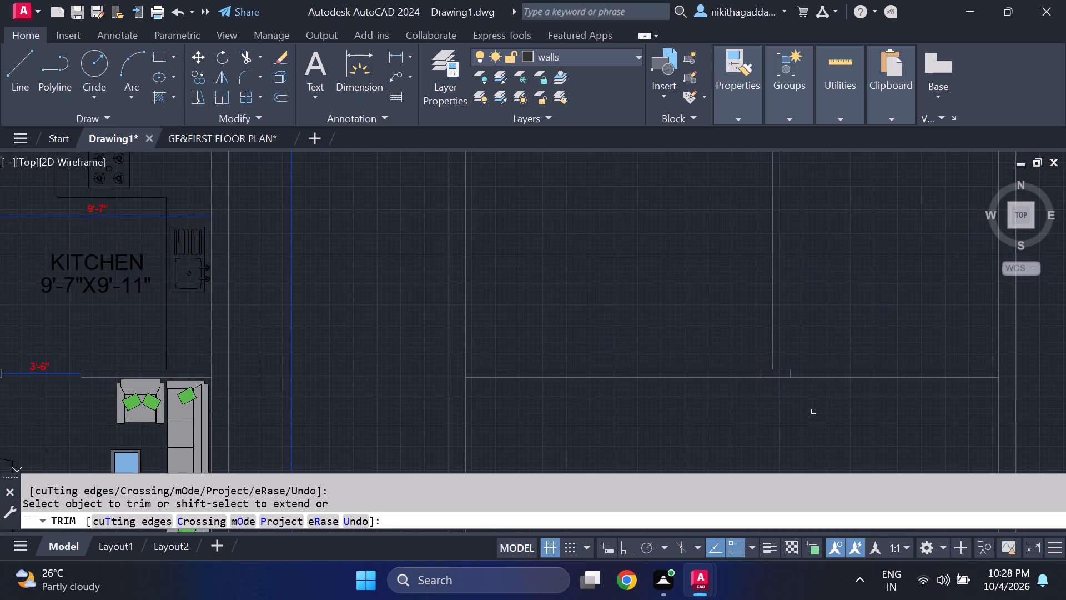
middle_click_drag(811, 411, 735, 397)
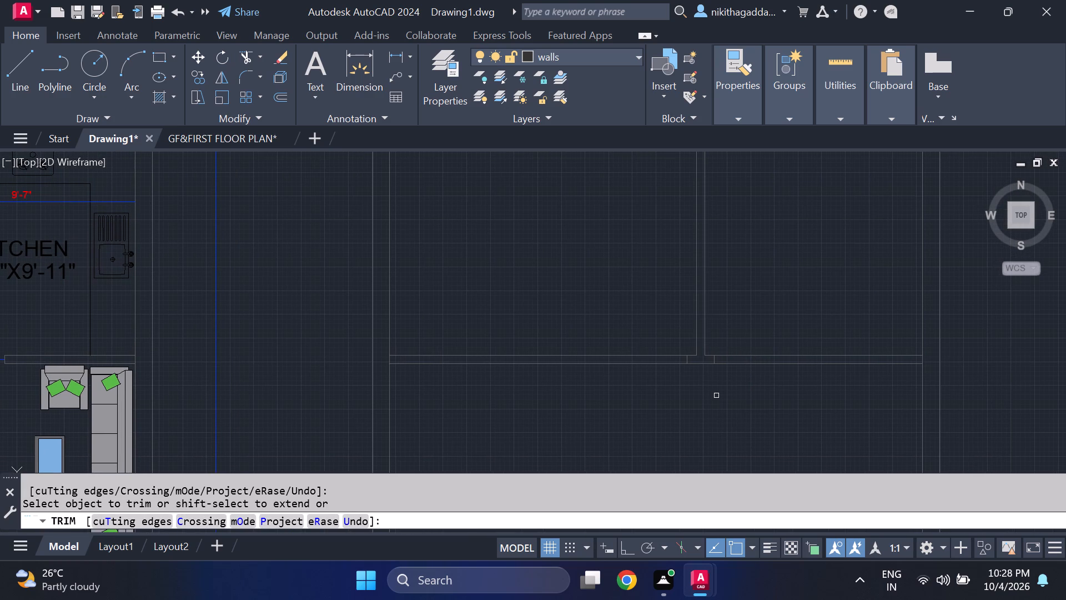
key("Escape")
Draw three short vertical lines across the second horizontal partition wall, spaced between the outer wall and the vertical partition on its west side.
key("l")
key("Return")
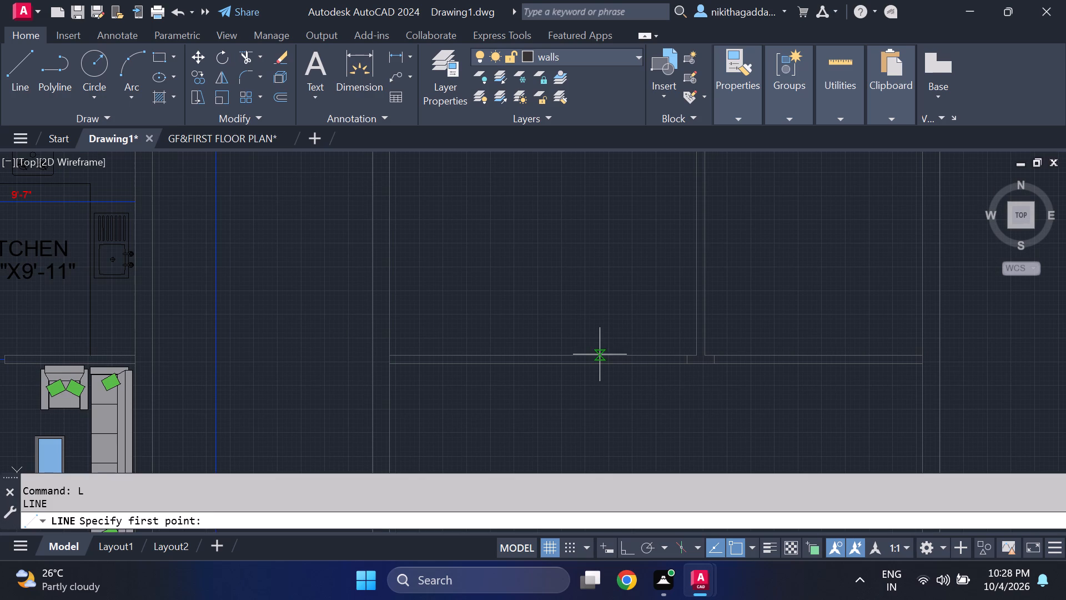
left_click(614, 354)
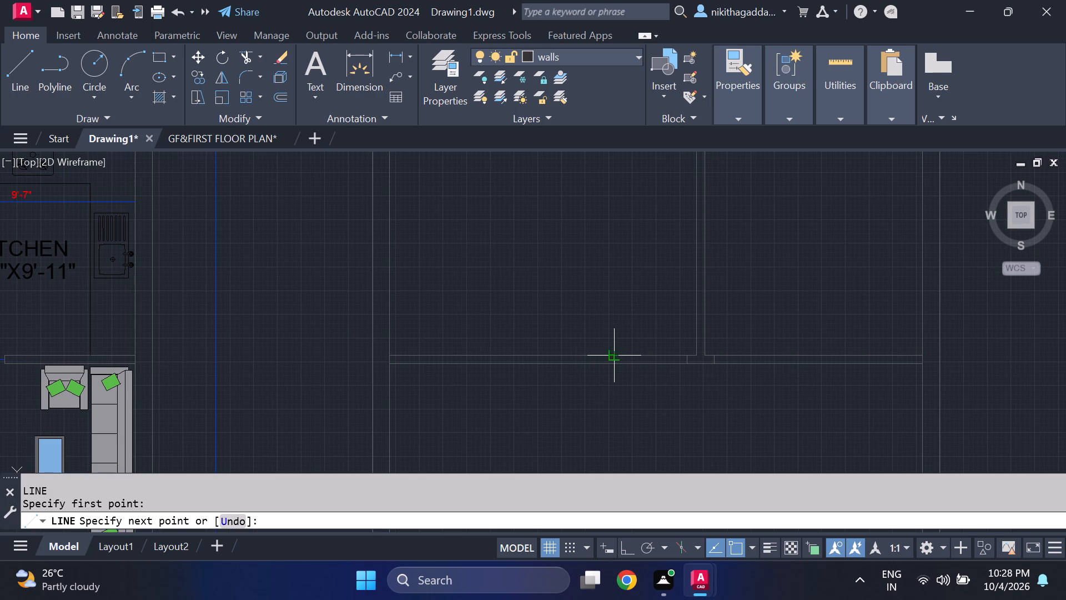
left_click(612, 366)
key("Return")
key("Return")
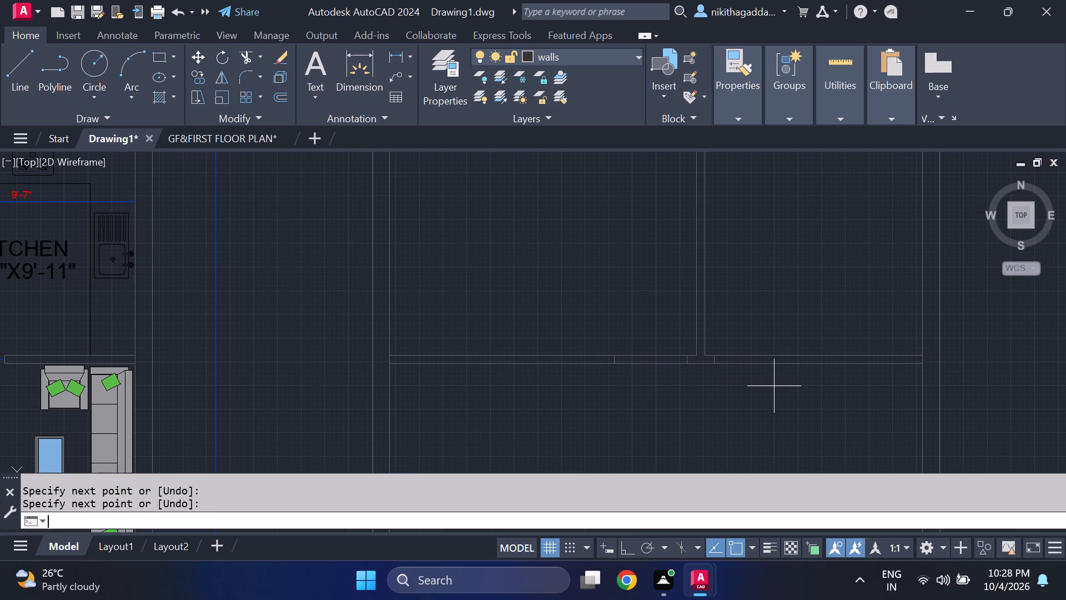
left_click(499, 356)
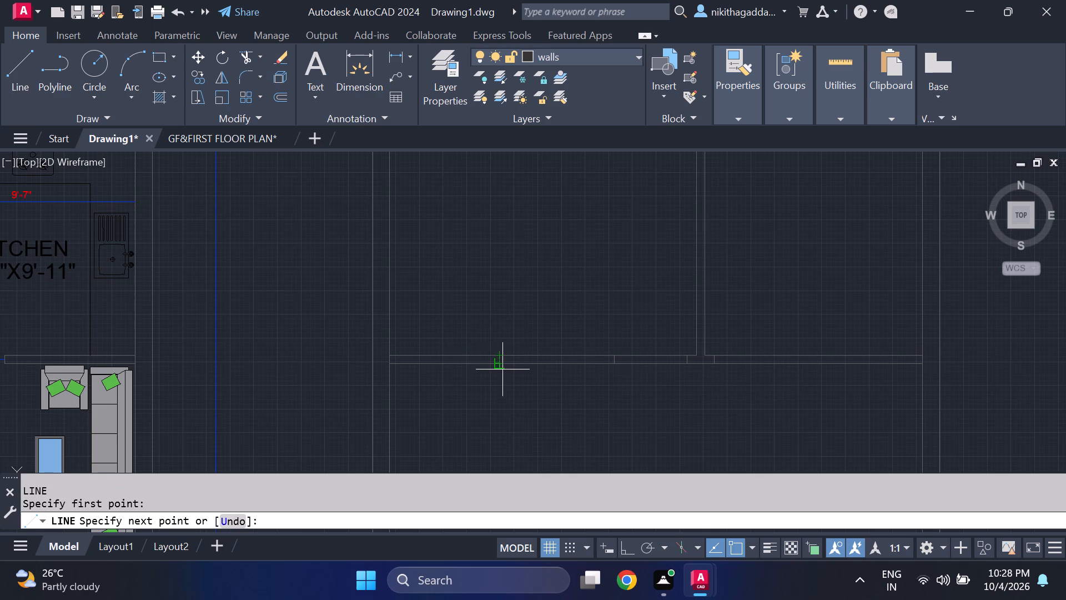
left_click(502, 369)
key("Return")
key("Return")
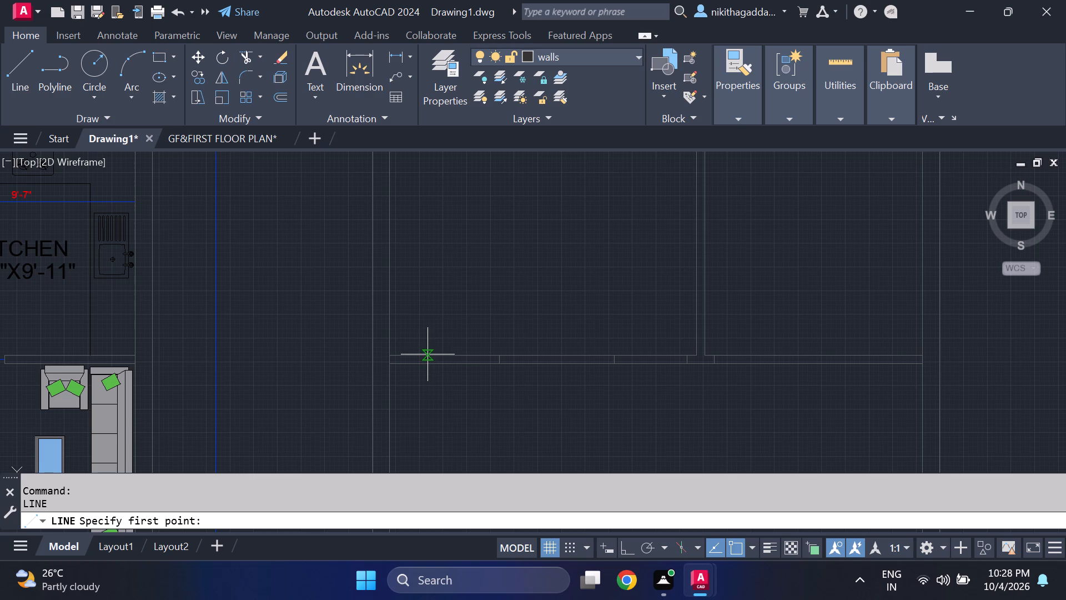
left_click(444, 357)
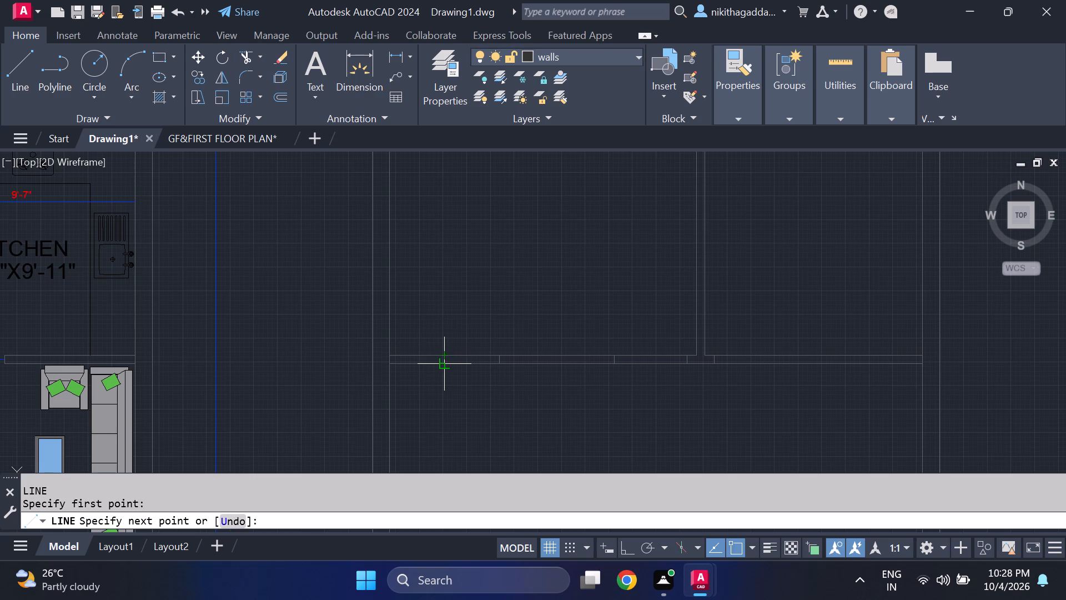
left_click(447, 366)
key("Return")
key("Return")
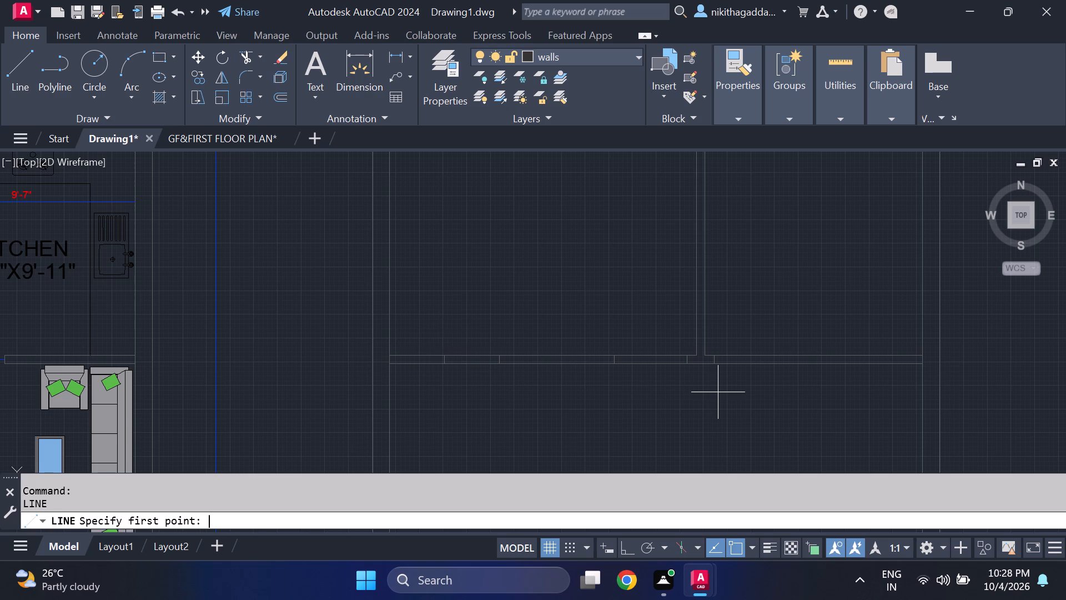
key("Escape")
Trim both lines of the second horizontal partition between the short vertical lines to open two gaps west of the vertical partition.
type("TR")
key("Return")
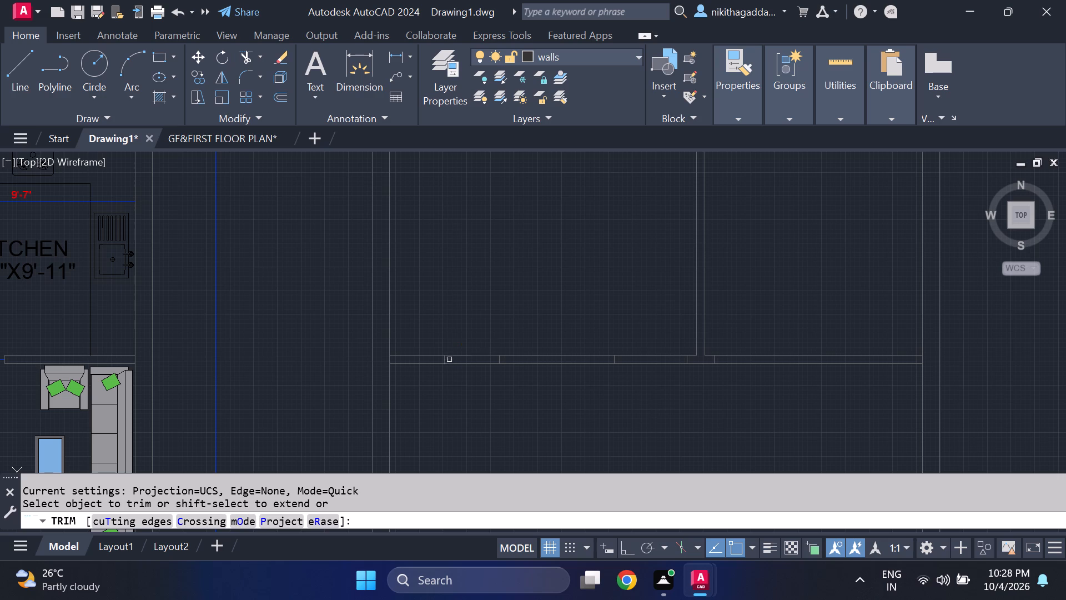
left_click_drag(471, 345, 472, 389)
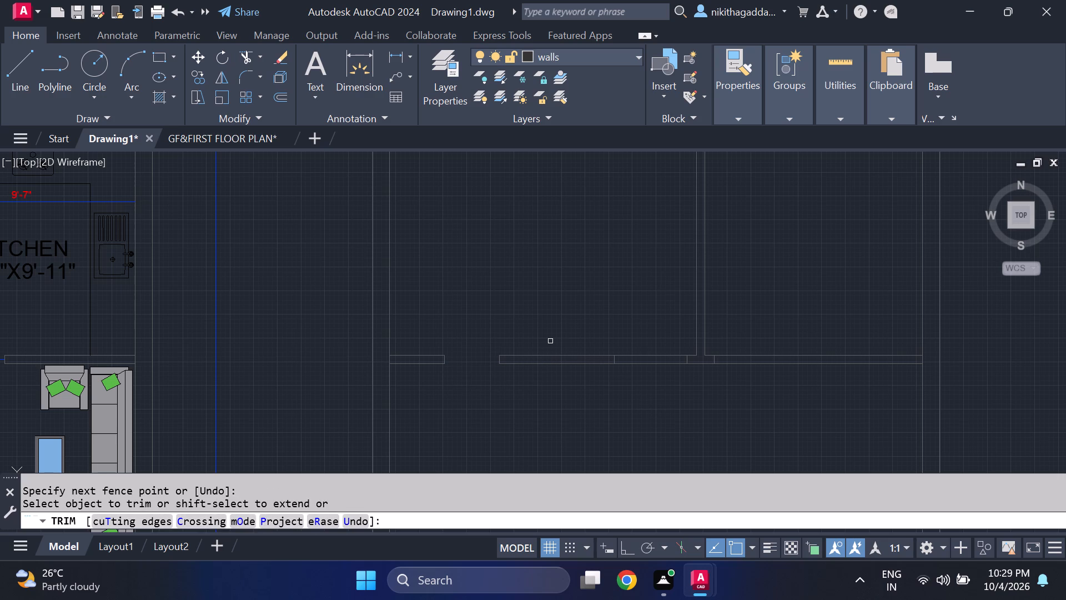
left_click_drag(640, 339, 646, 368)
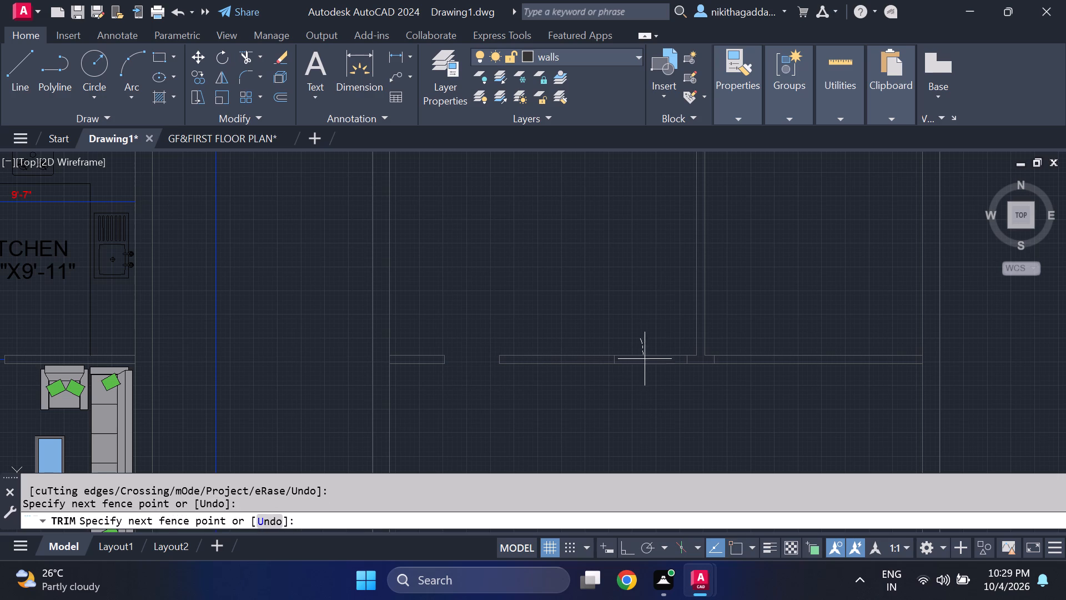
left_click_drag(646, 368, 648, 391)
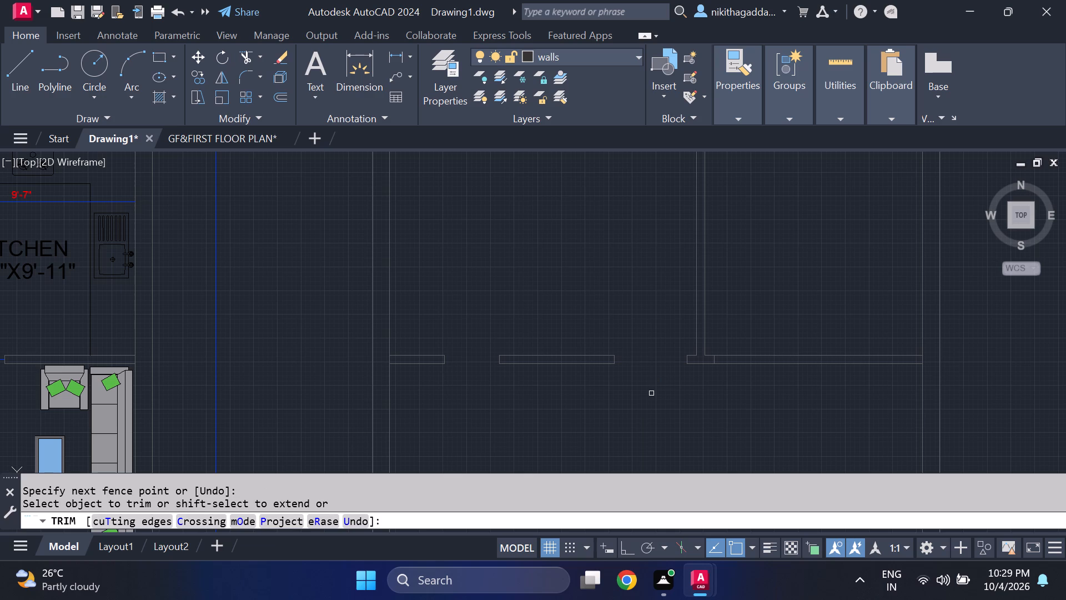
key("Escape")
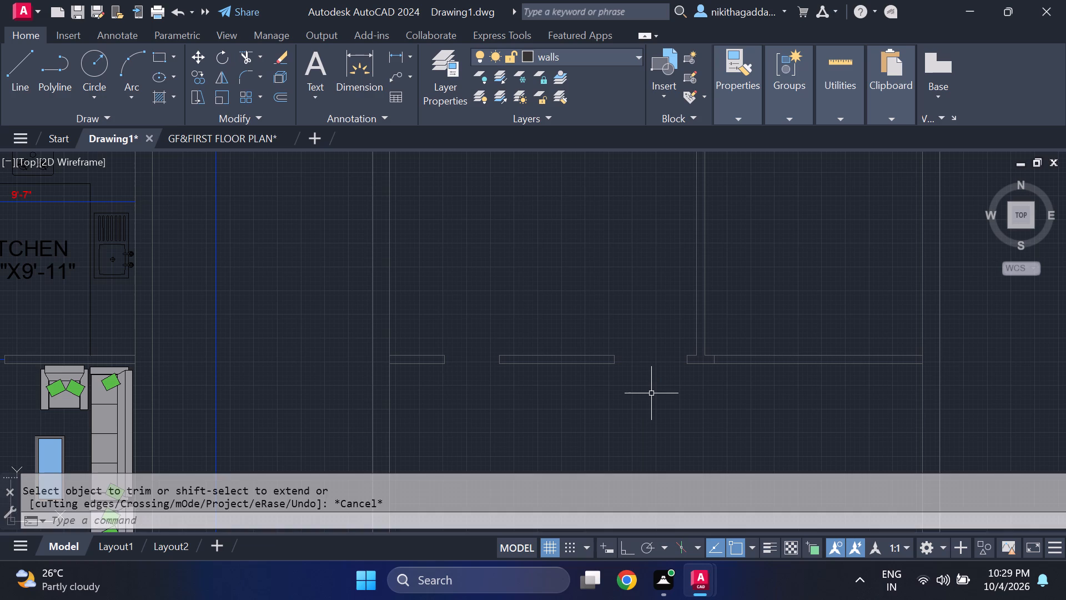
Draw a single line across each of the two new openings, joining the wall ends at mid-thickness.
key("l")
key("Return")
scroll(475, 362, "up", 2)
left_click(397, 357)
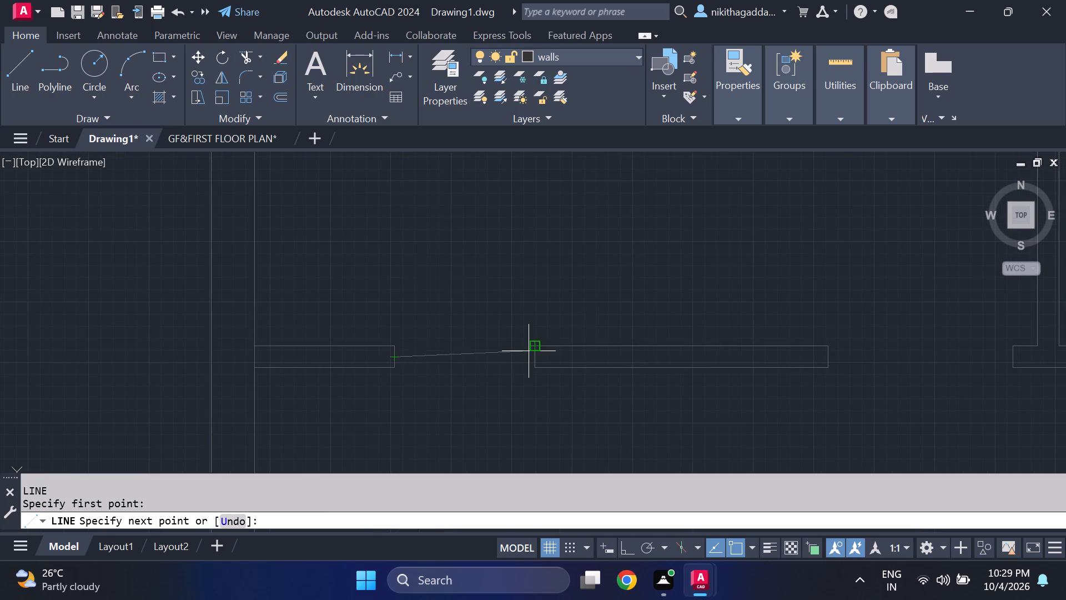
left_click(535, 358)
scroll(814, 357, "down", 3)
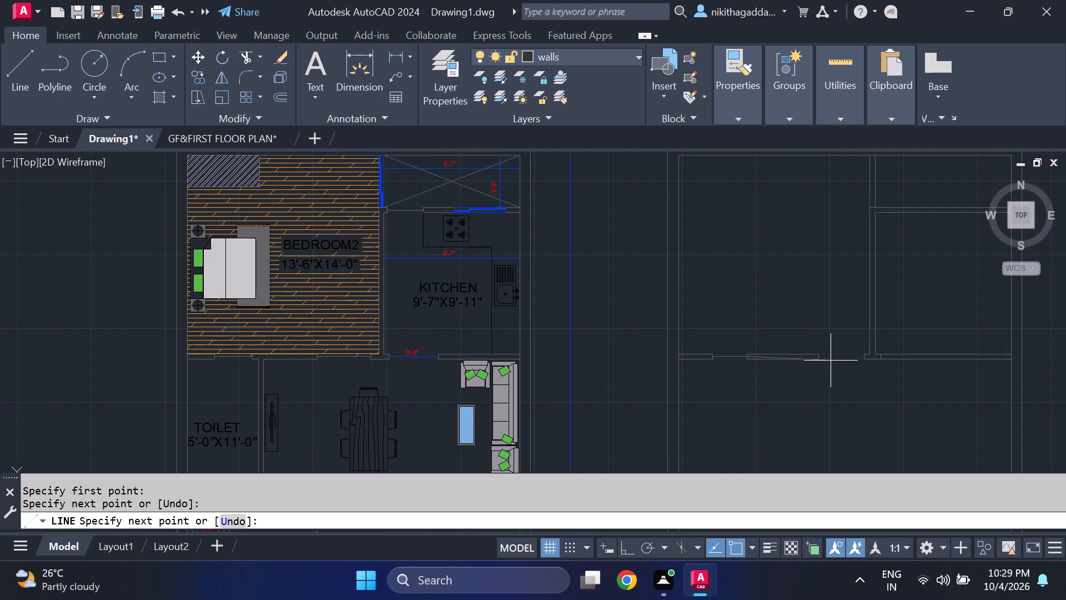
key("Return")
key("Return")
scroll(809, 363, "up", 3)
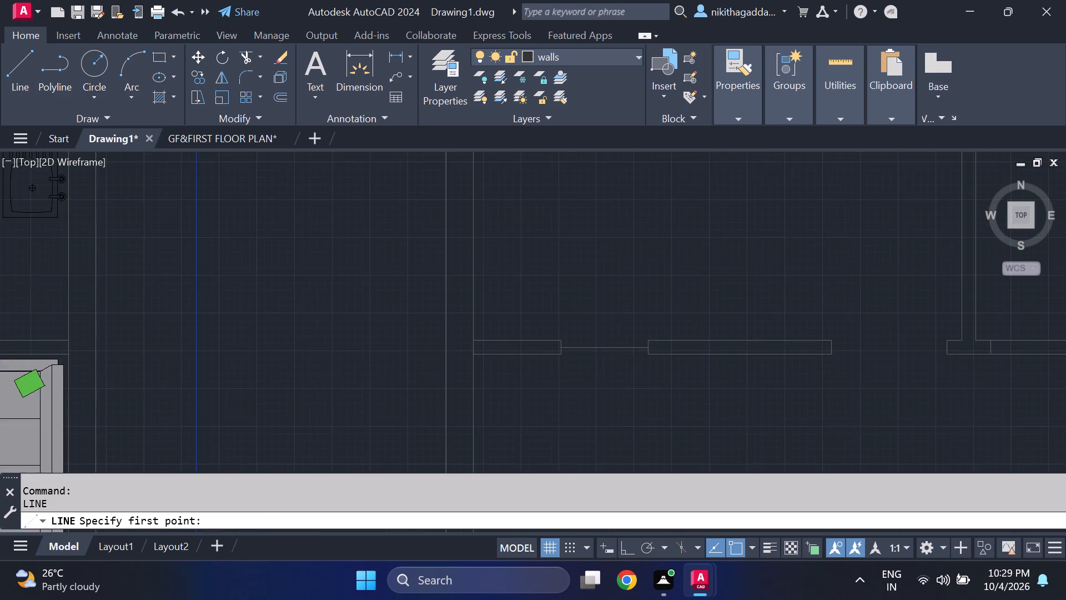
left_click(847, 336)
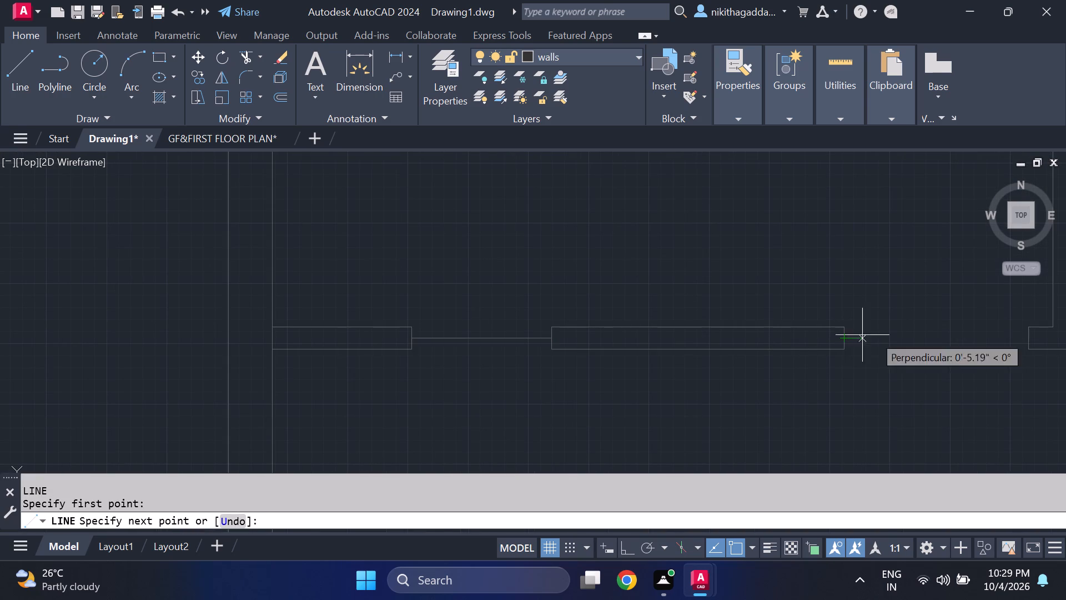
left_click(1026, 341)
scroll(921, 324, "down", 3)
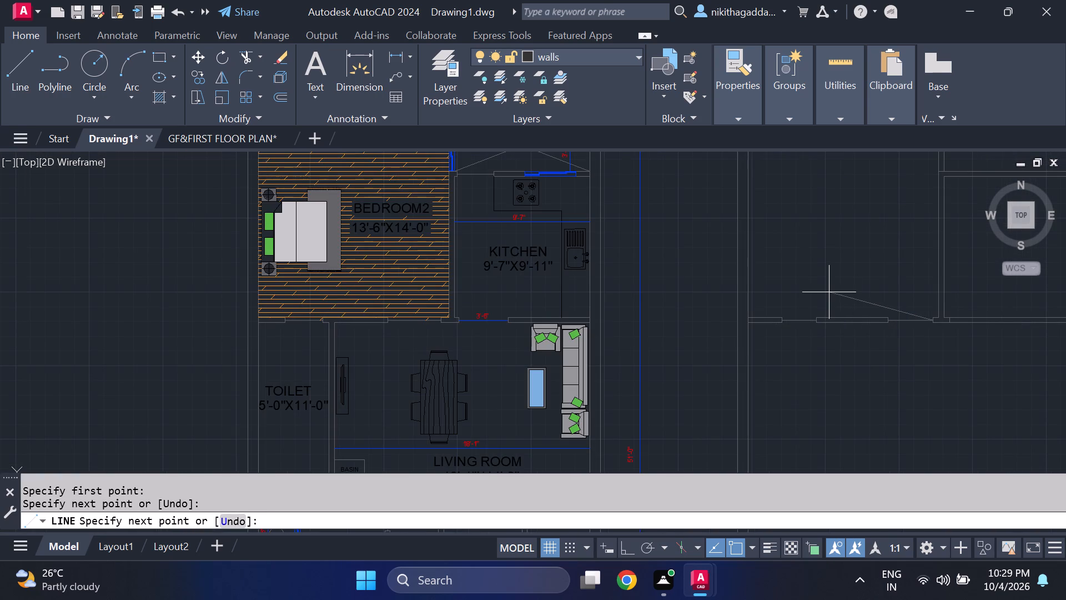
key("Return")
Mark a 3'6" opening in the second horizontal partition east of the vertical partition, ending it with a short vertical line across the wall.
scroll(828, 305, "down", 1)
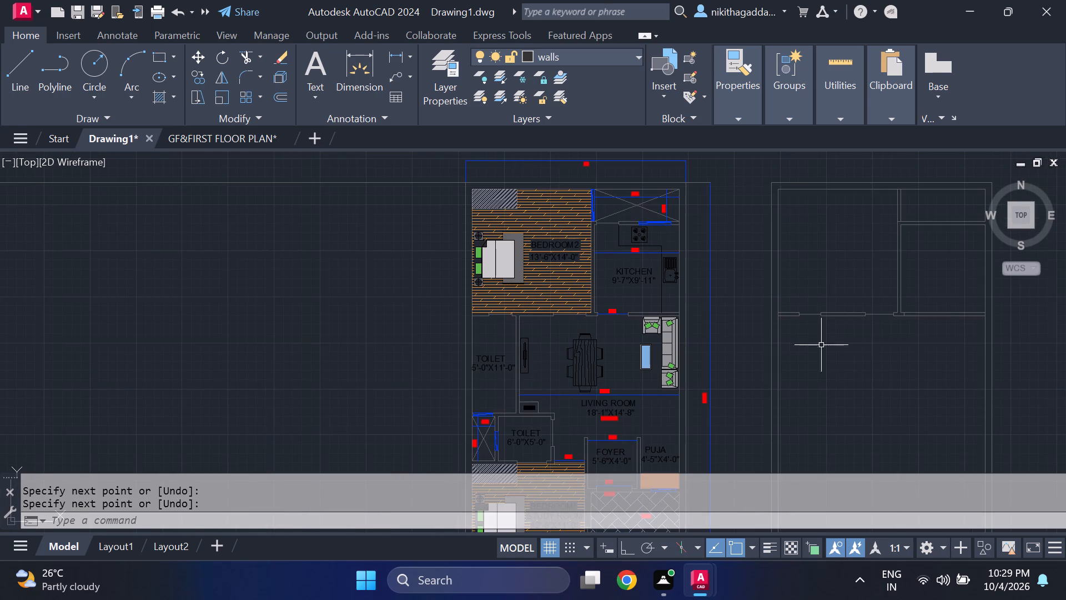
middle_click_drag(945, 308, 876, 352)
middle_click(876, 352)
scroll(876, 352, "up", 2)
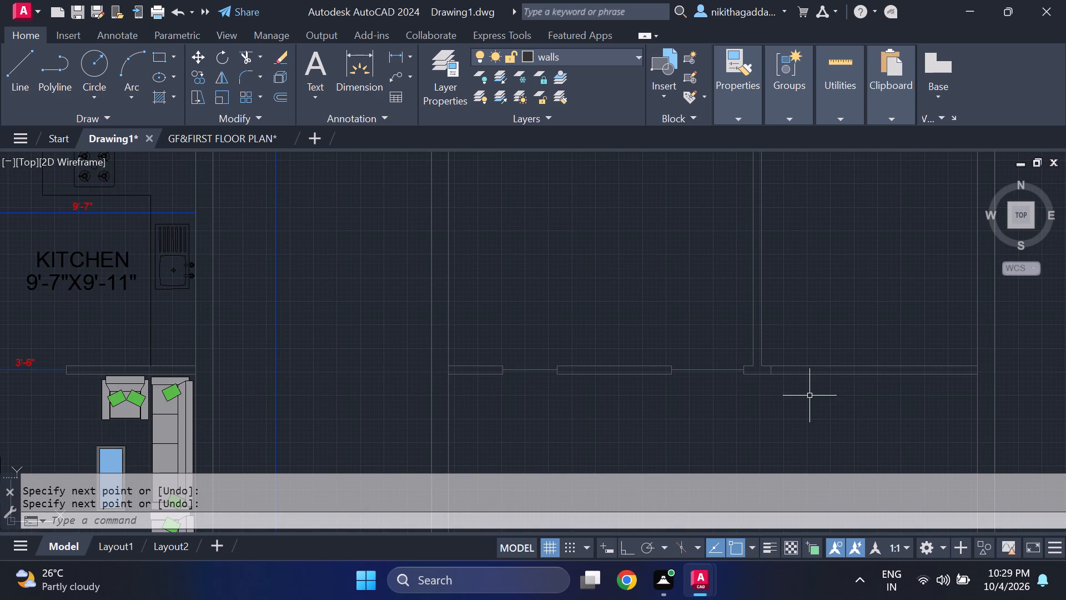
key("l")
key("Return")
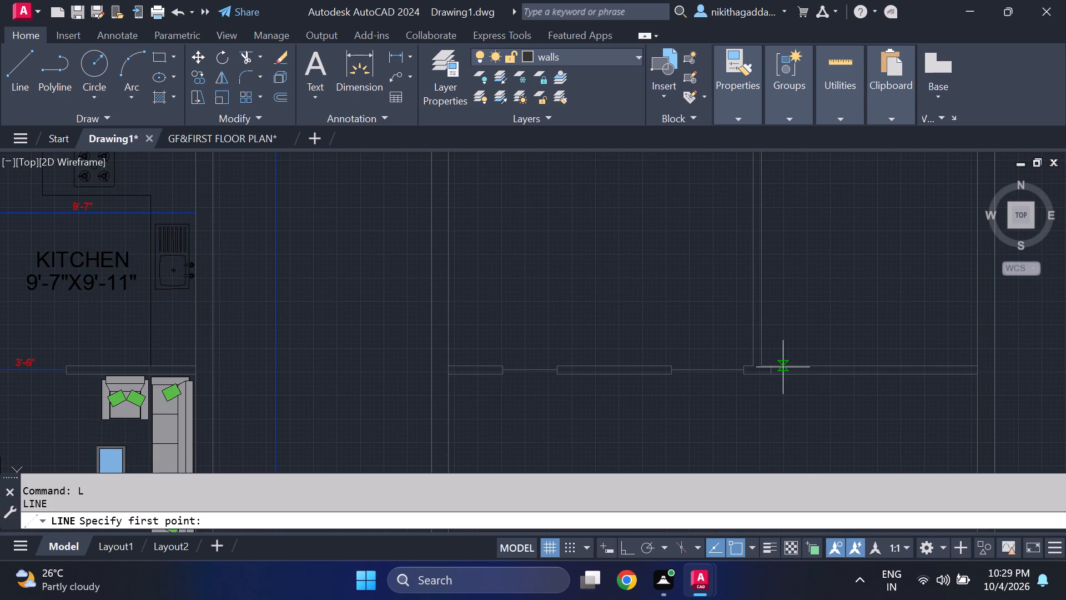
scroll(783, 367, "up", 2)
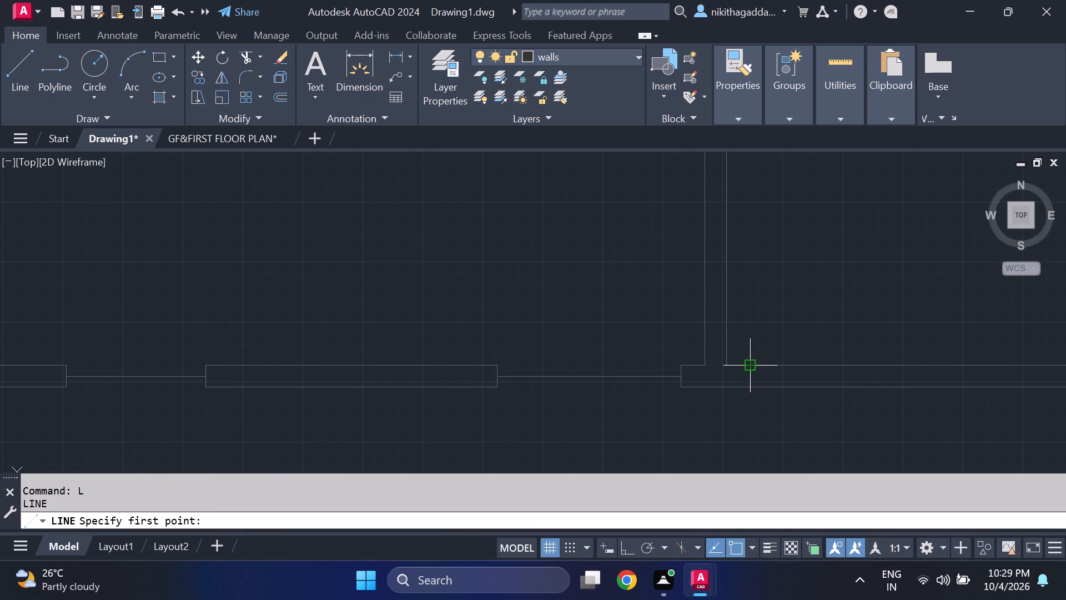
left_click(752, 369)
type("3'6\"")
key("Return")
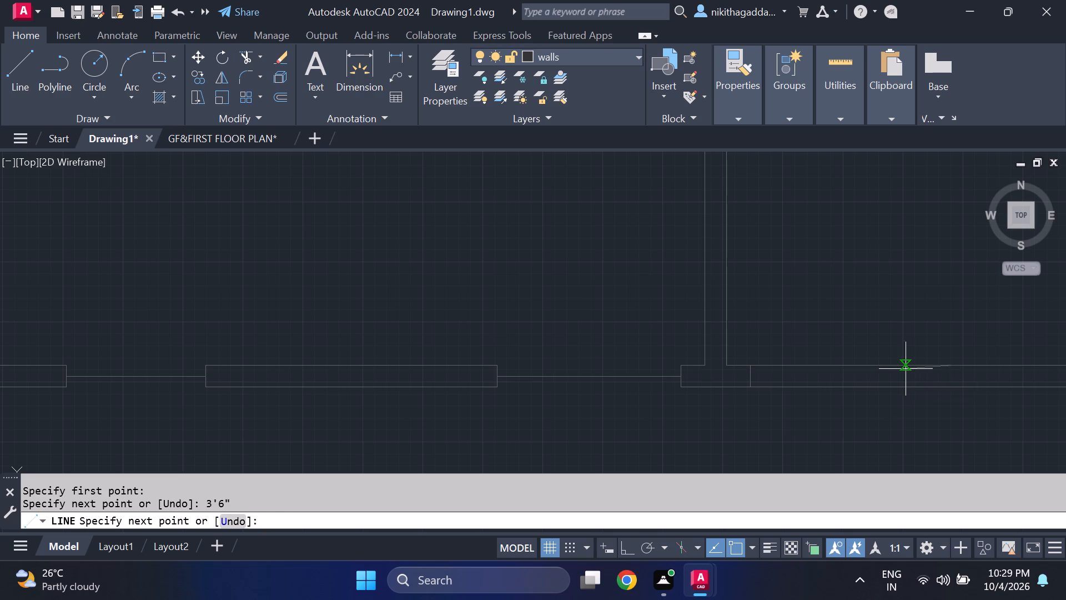
left_click(948, 371)
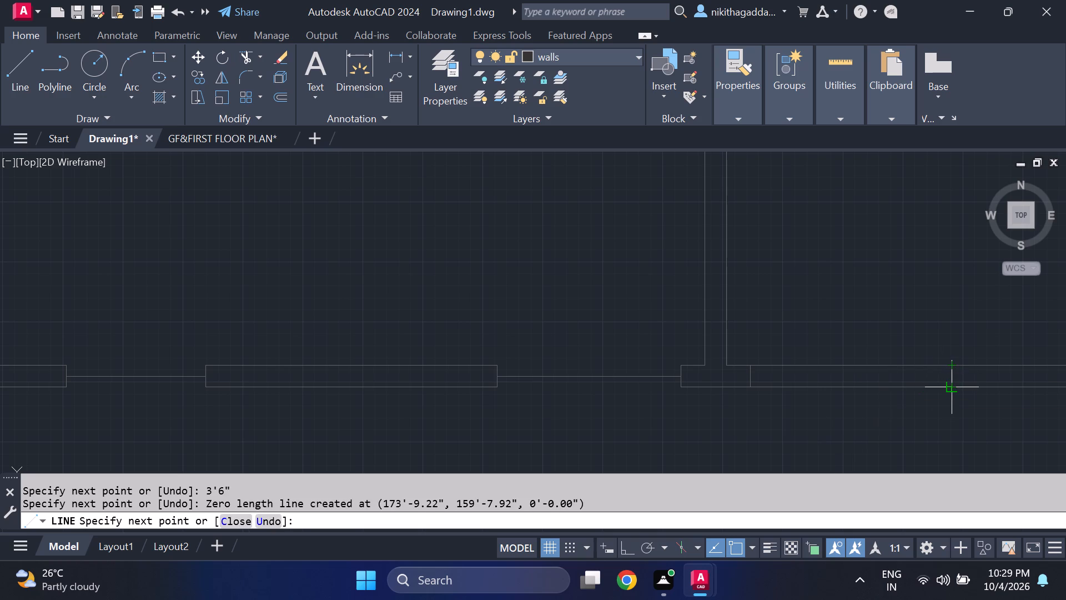
left_click(953, 386)
key("Escape")
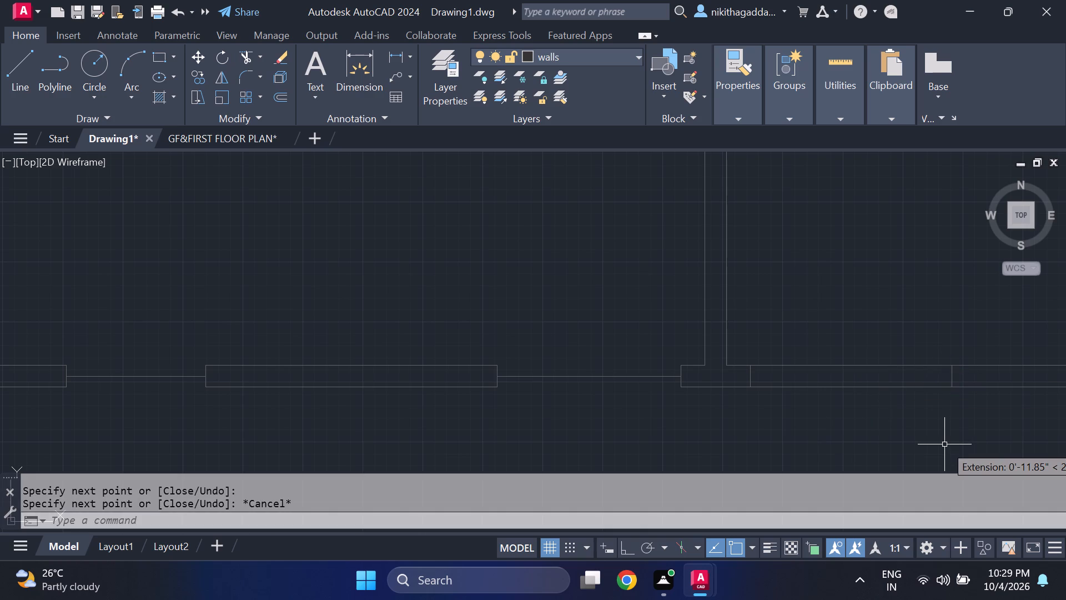
Trim both wall lines within the marked opening east of the vertical partition.
type("TR")
key("Return")
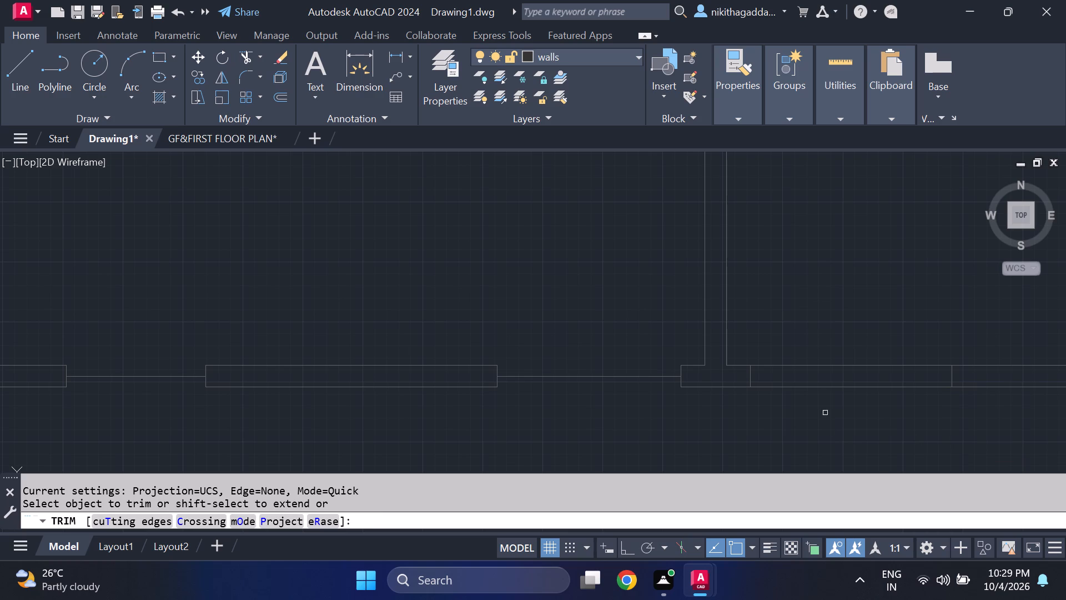
left_click_drag(815, 348, 821, 429)
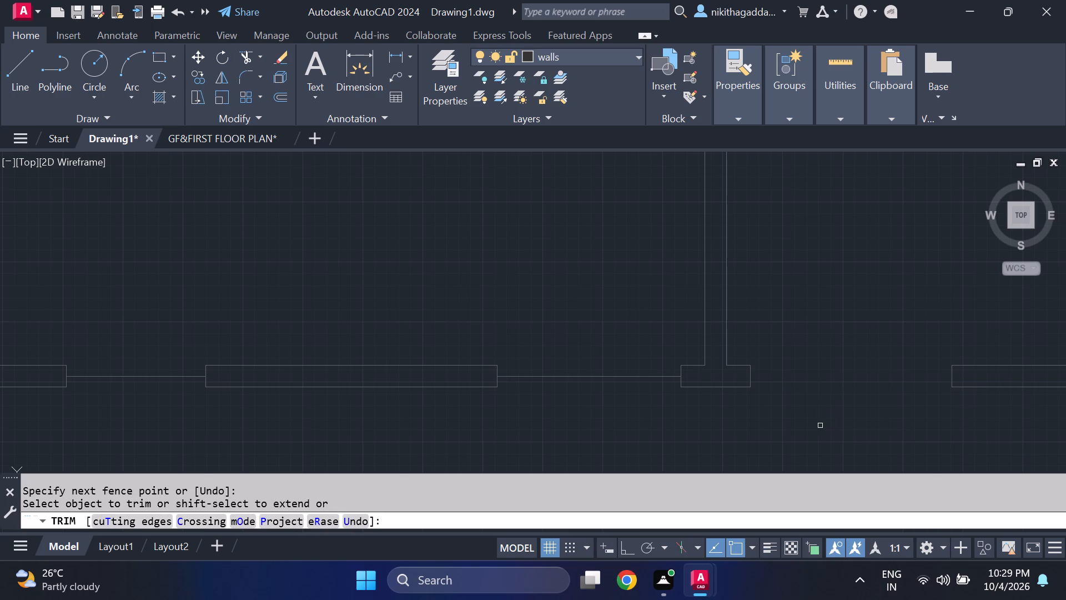
scroll(820, 426, "down", 3)
middle_click_drag(816, 431, 801, 401)
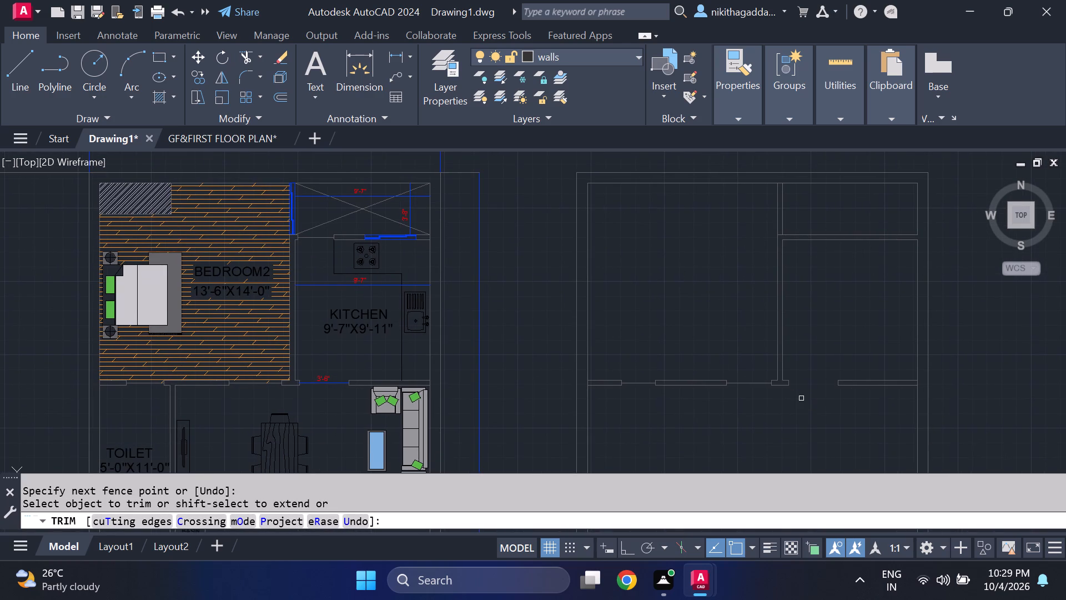
key("Escape")
Copy the 3'-6" label and blue line from the finished plan's kitchen opening into the matching opening of the new plan.
scroll(316, 404, "up", 2)
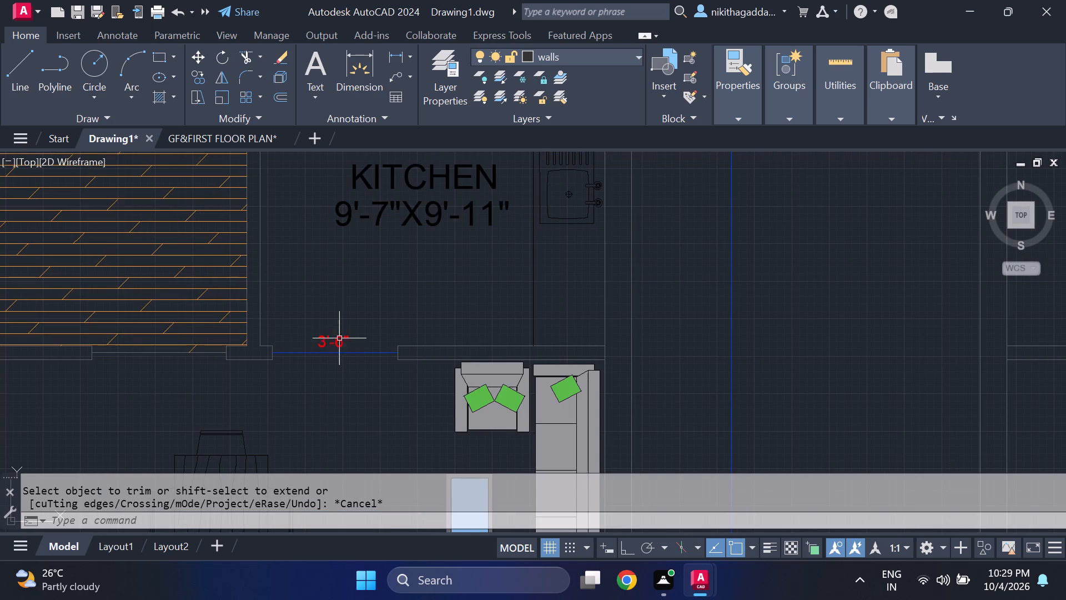
left_click(339, 332)
left_click(302, 372)
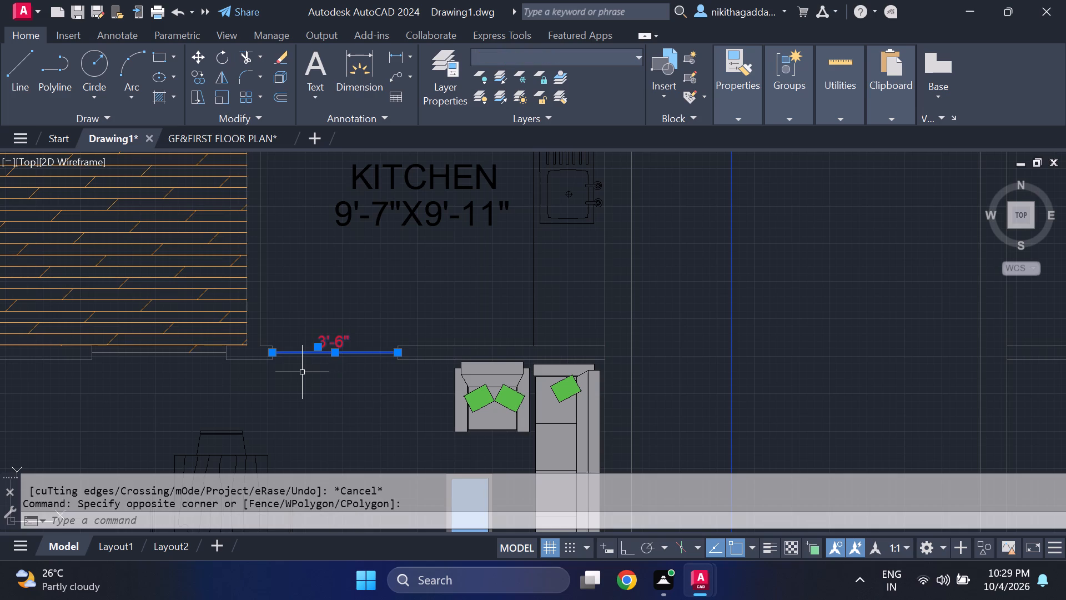
type("CO")
key("Return")
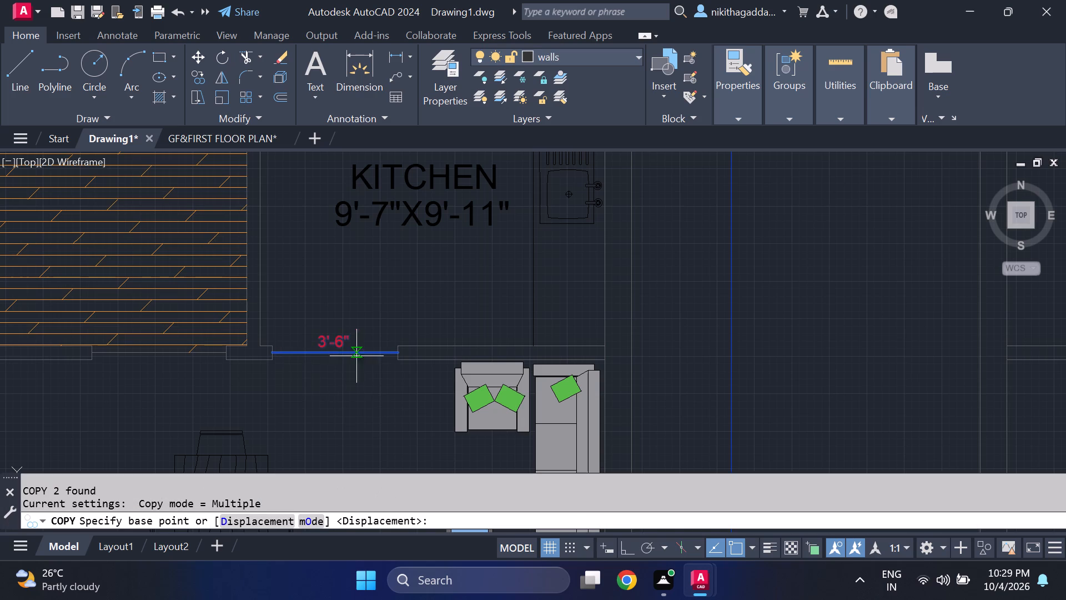
left_click(270, 357)
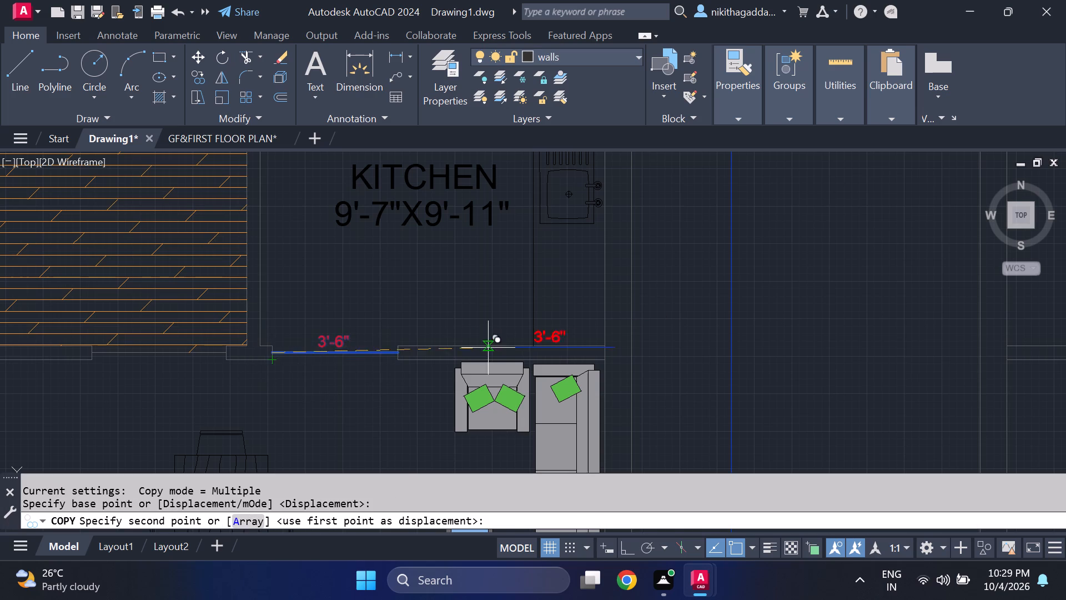
scroll(707, 328, "down", 3)
scroll(924, 329, "up", 4)
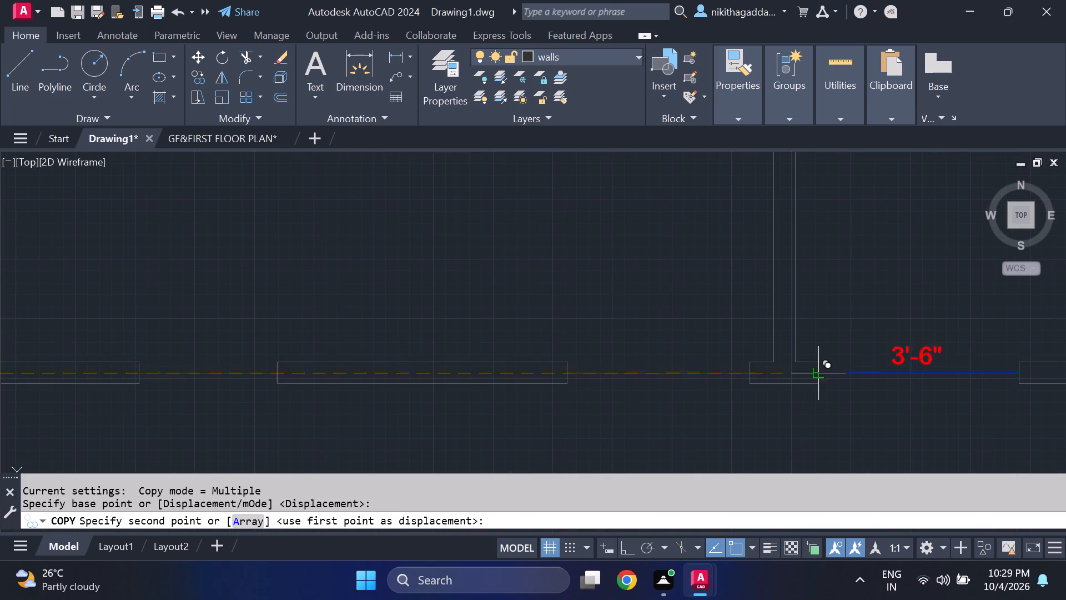
left_click(818, 370)
scroll(844, 307, "down", 3)
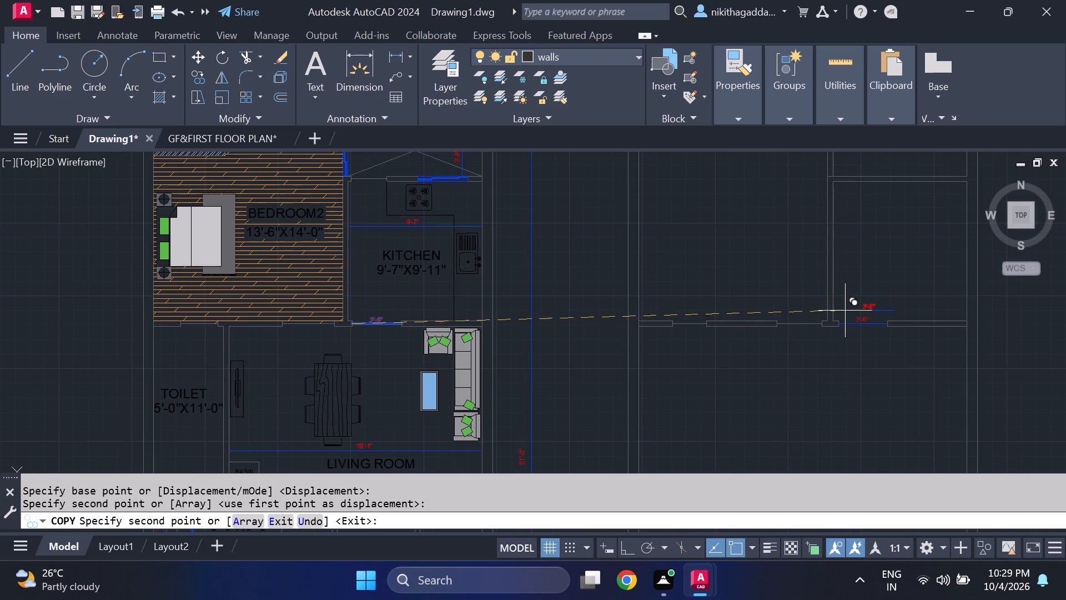
key("Escape")
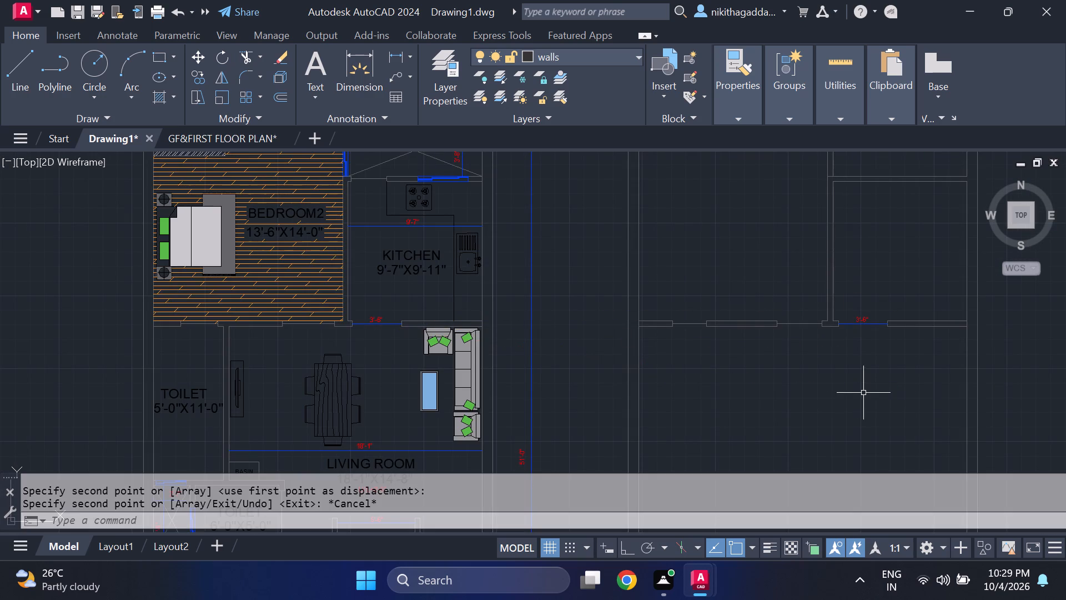
middle_click_drag(534, 258, 541, 323)
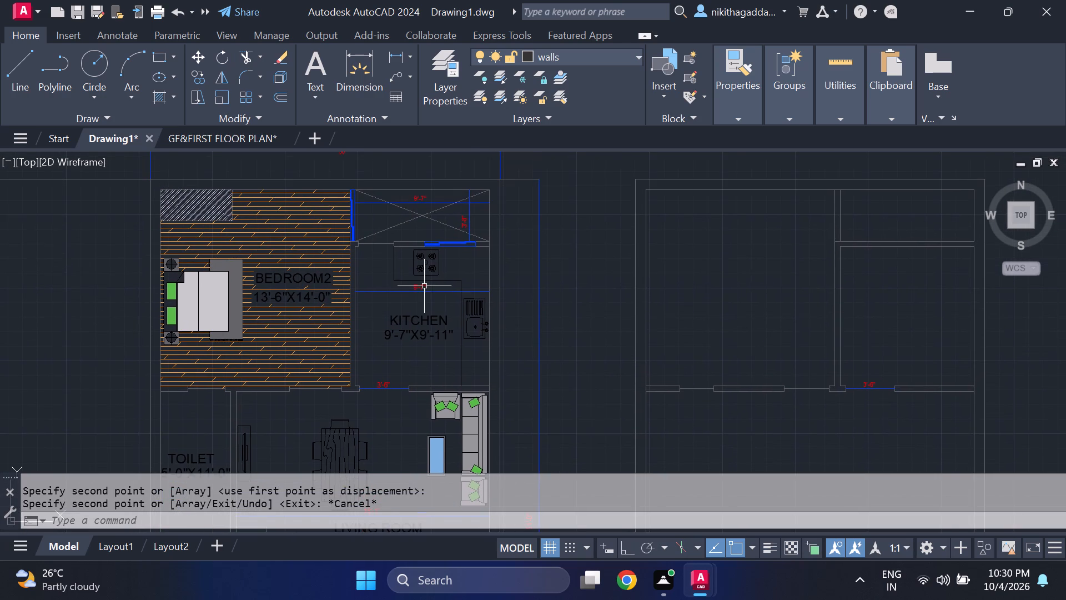
Copy the finished plan's crossed-rectangle lines, blue opening symbols, 9'-7" and 3'-8" dimensions, kitchen counter, stove and sink into the matching rooms of the new plan.
middle_click_drag(425, 291, 444, 329)
scroll(460, 236, "up", 2)
left_click(460, 232)
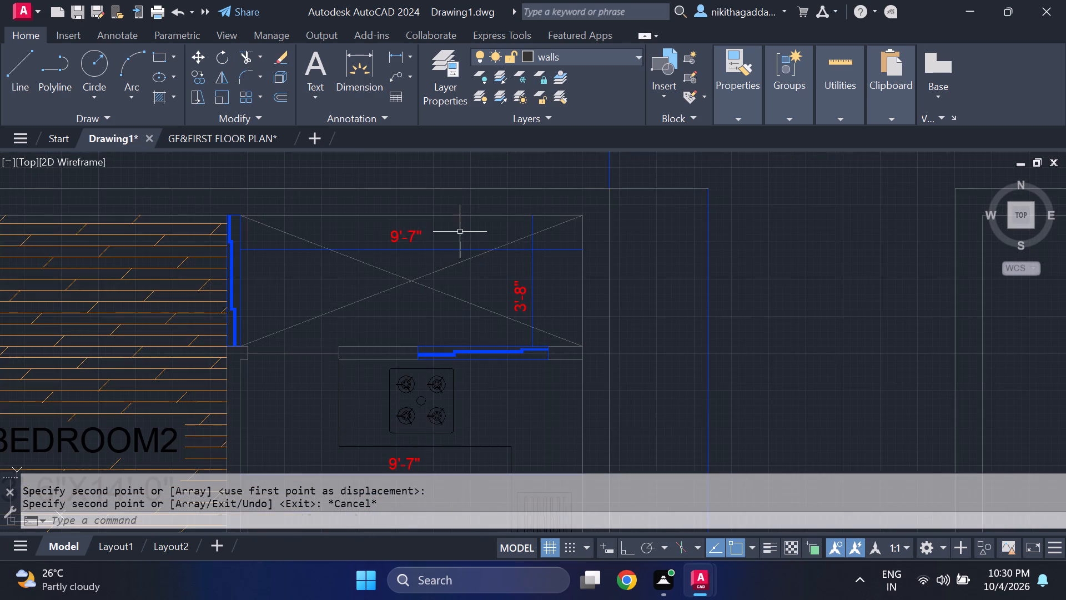
left_click(234, 316)
scroll(229, 301, "up", 1)
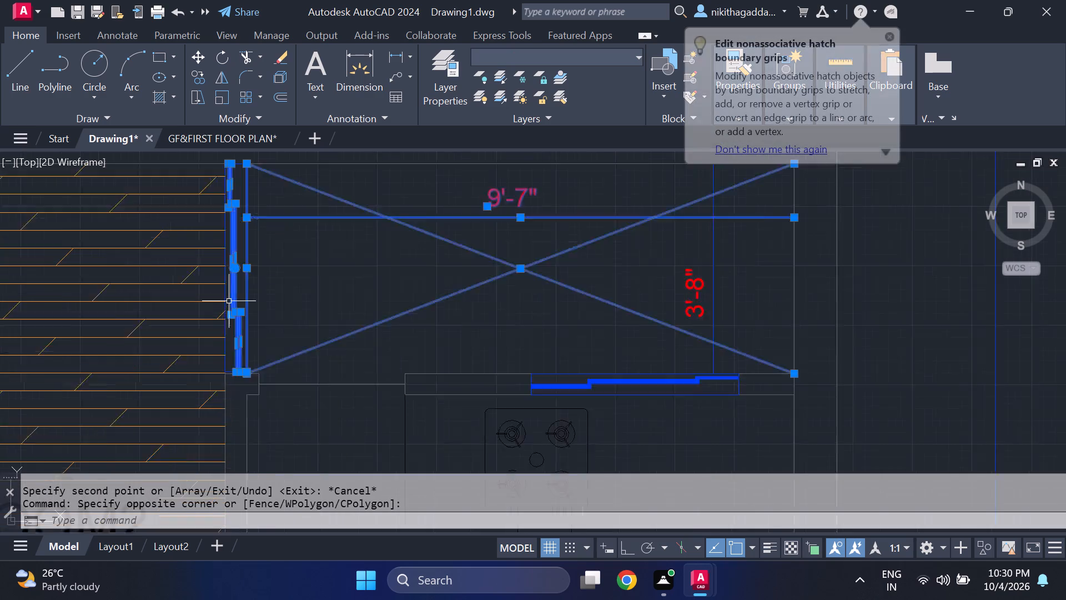
scroll(229, 301, "up", 1)
left_click(224, 294)
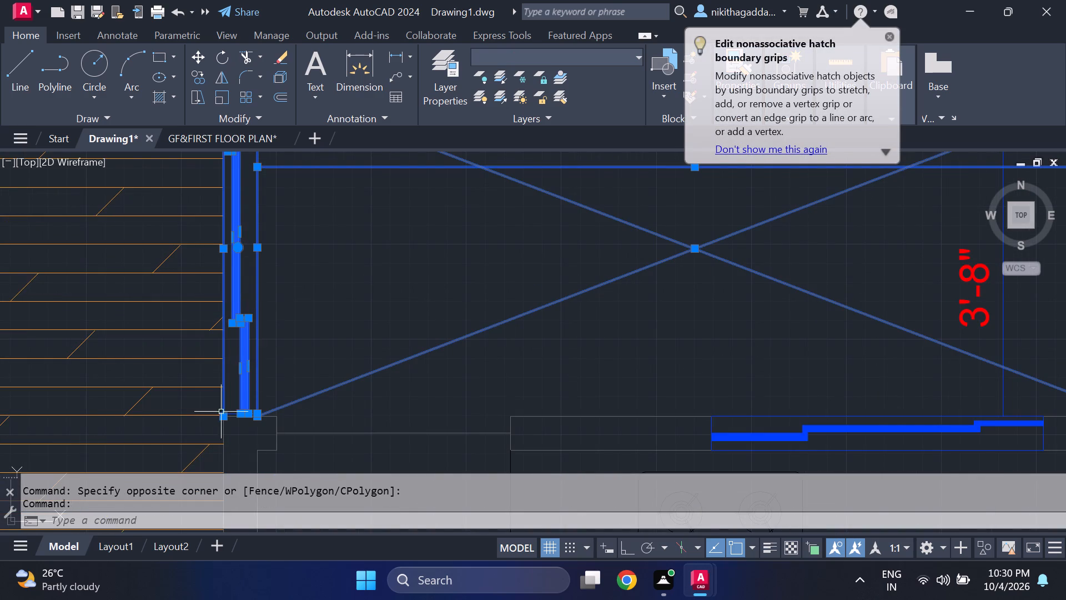
scroll(221, 421, "up", 3)
left_click(256, 395)
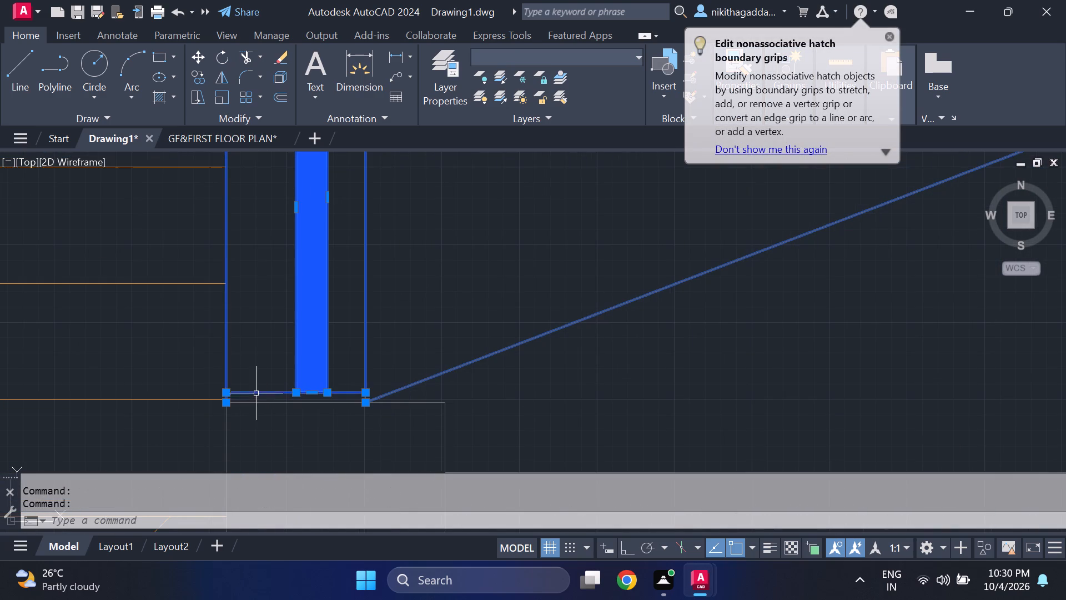
scroll(276, 311, "down", 2)
middle_click_drag(320, 247, 358, 461)
middle_click(358, 464)
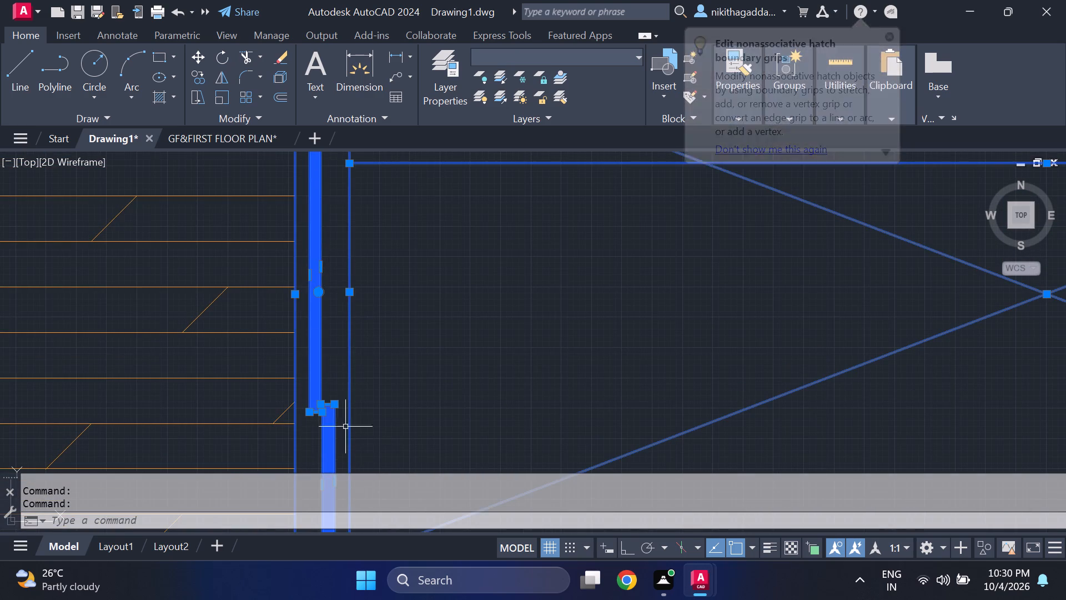
scroll(350, 256, "down", 3)
scroll(352, 208, "up", 3)
middle_click_drag(341, 199, 365, 299)
scroll(303, 232, "up", 2)
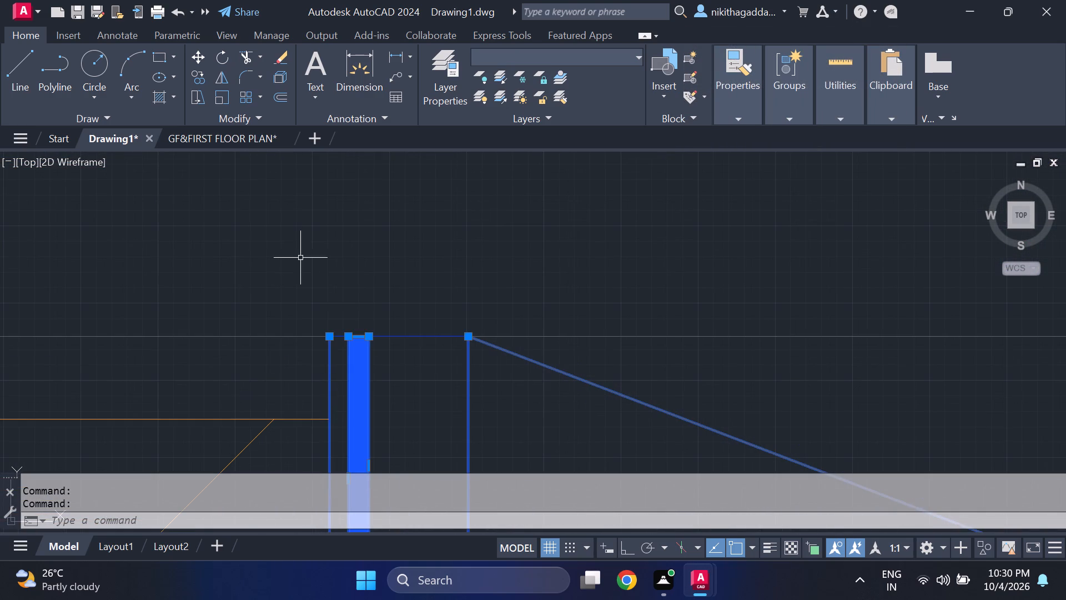
left_click(403, 337)
scroll(401, 327, "down", 4)
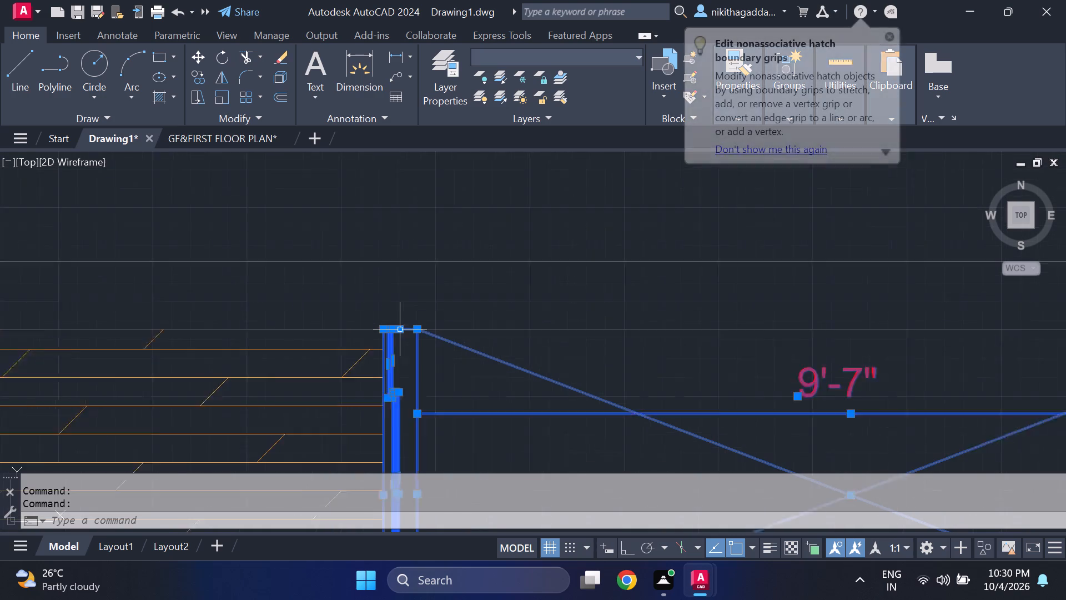
middle_click_drag(562, 402, 460, 314)
middle_click_drag(456, 312, 451, 307)
scroll(479, 314, "down", 1)
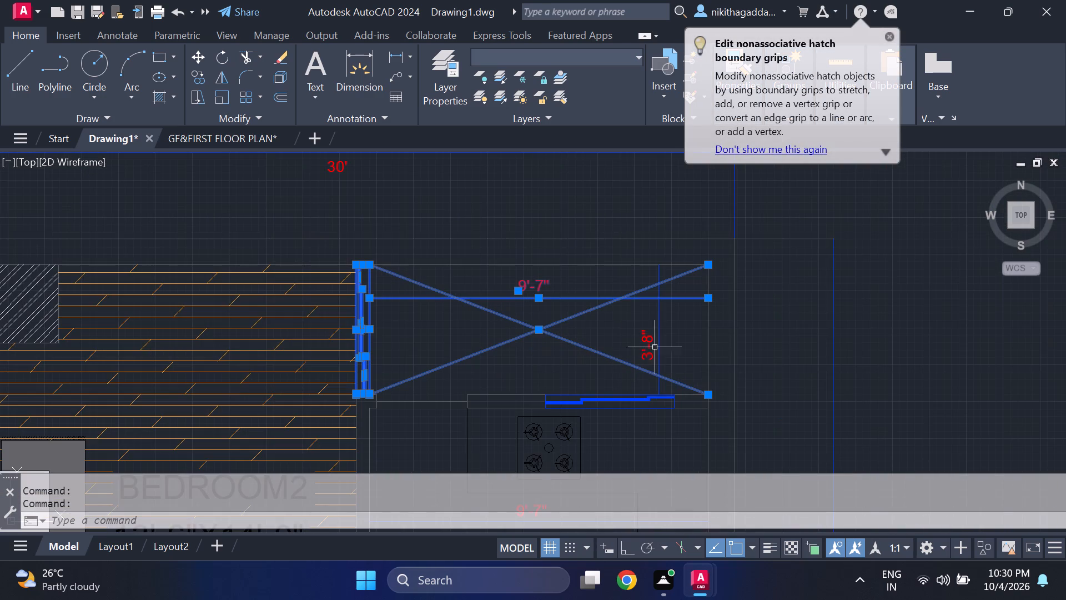
left_click(676, 323)
left_click(565, 376)
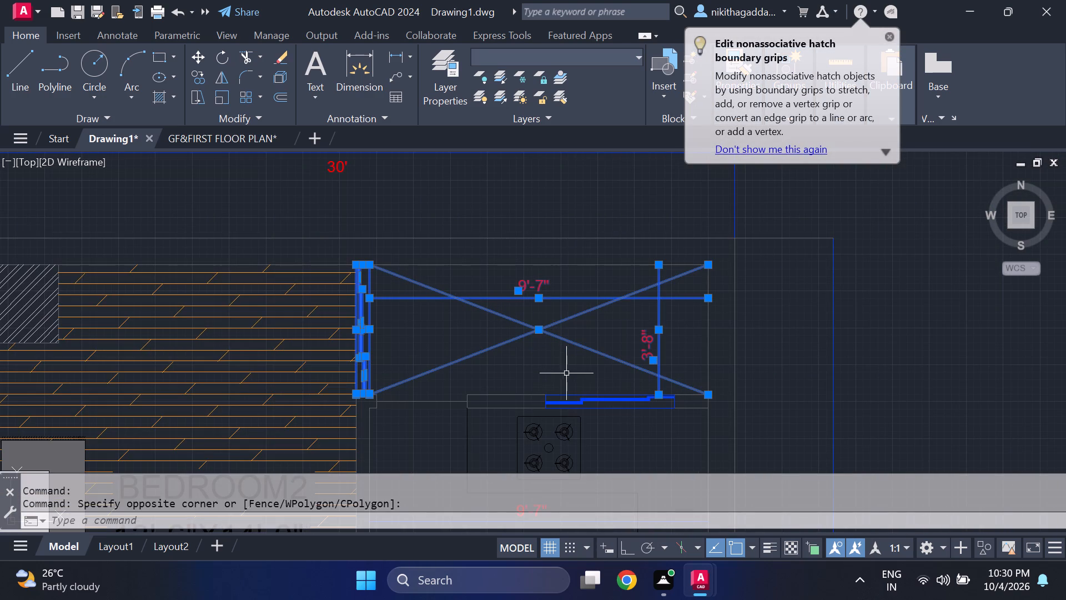
scroll(605, 421, "up", 4)
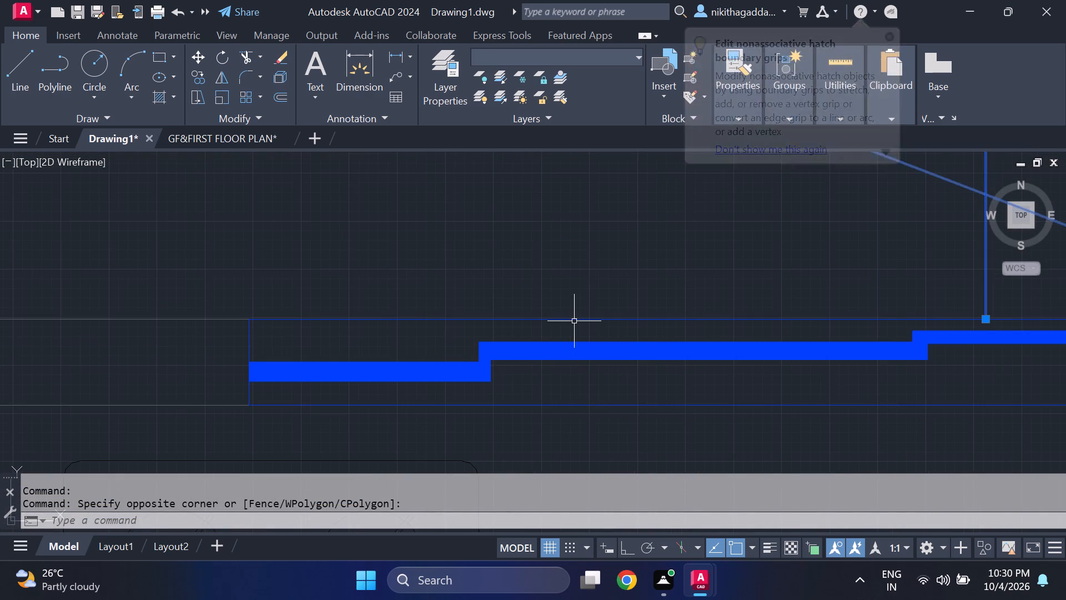
left_click(574, 321)
left_click(512, 338)
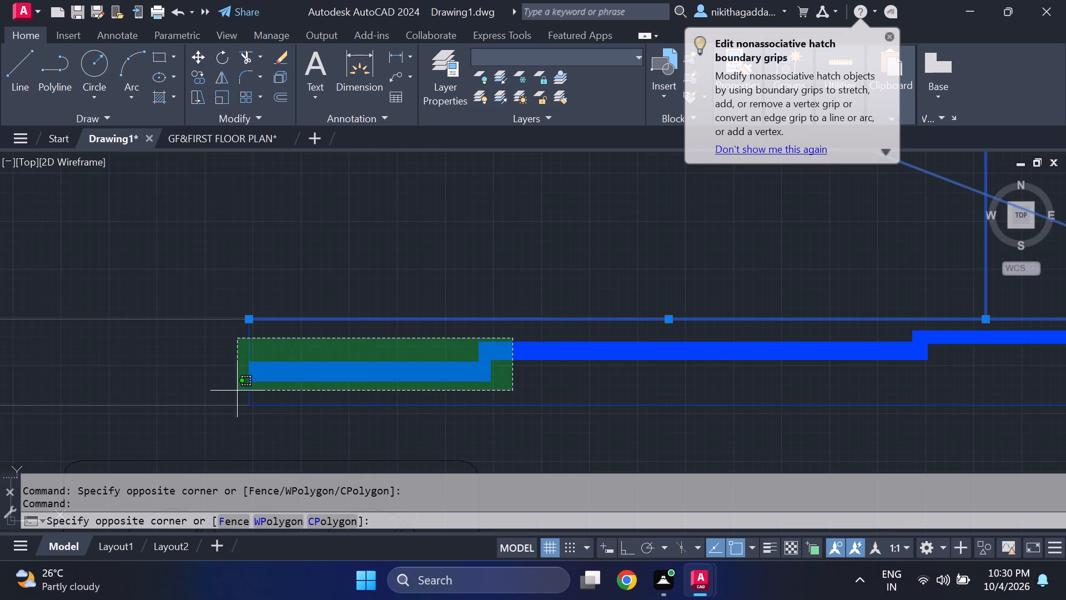
left_click(203, 391)
left_click(334, 372)
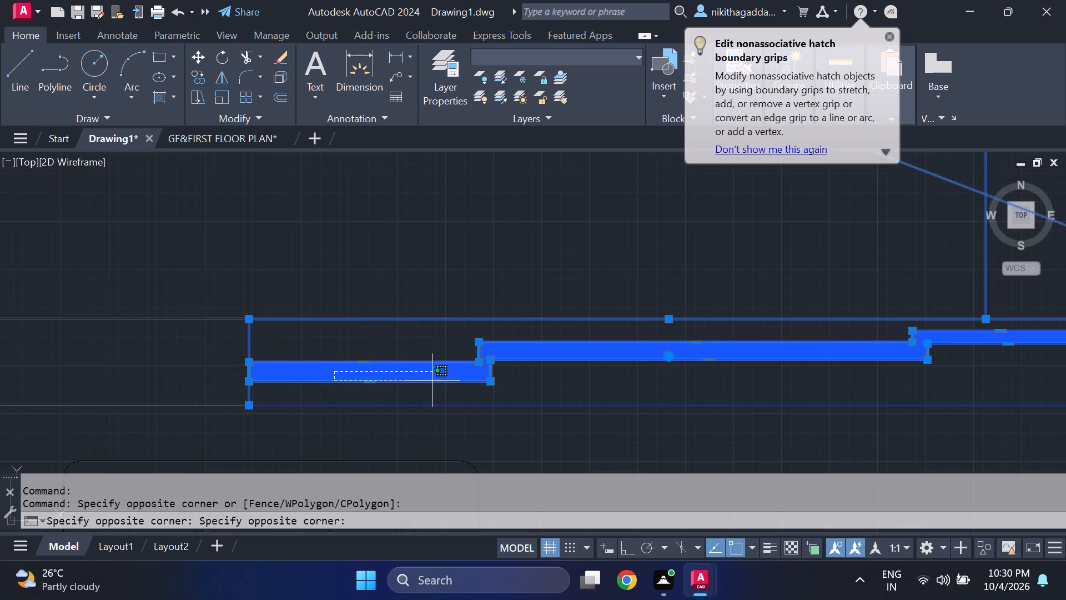
left_click(429, 379)
left_click(428, 406)
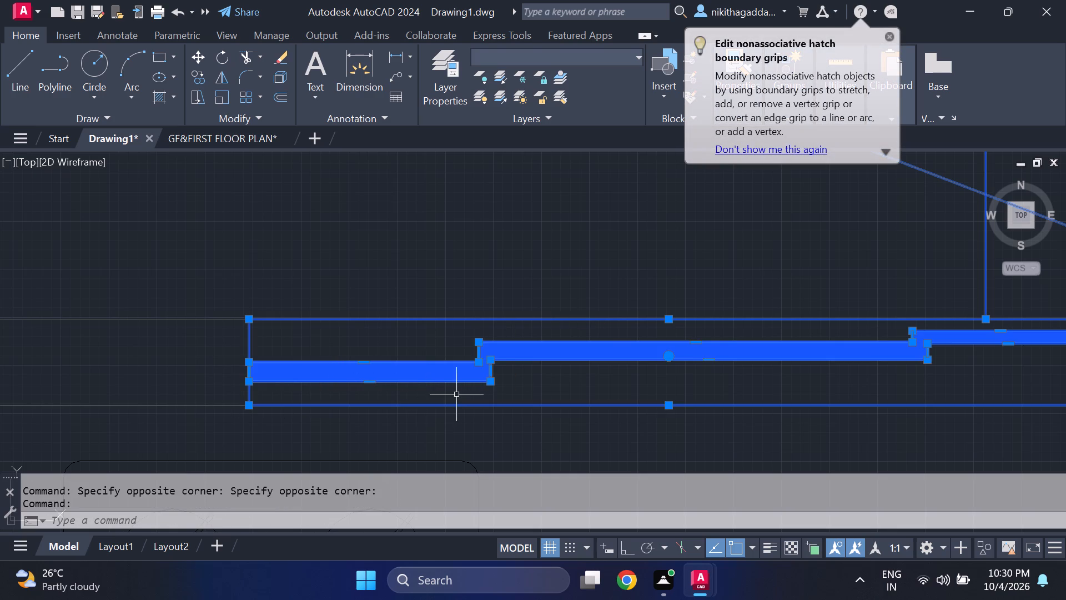
scroll(460, 394, "down", 3)
scroll(633, 397, "up", 2)
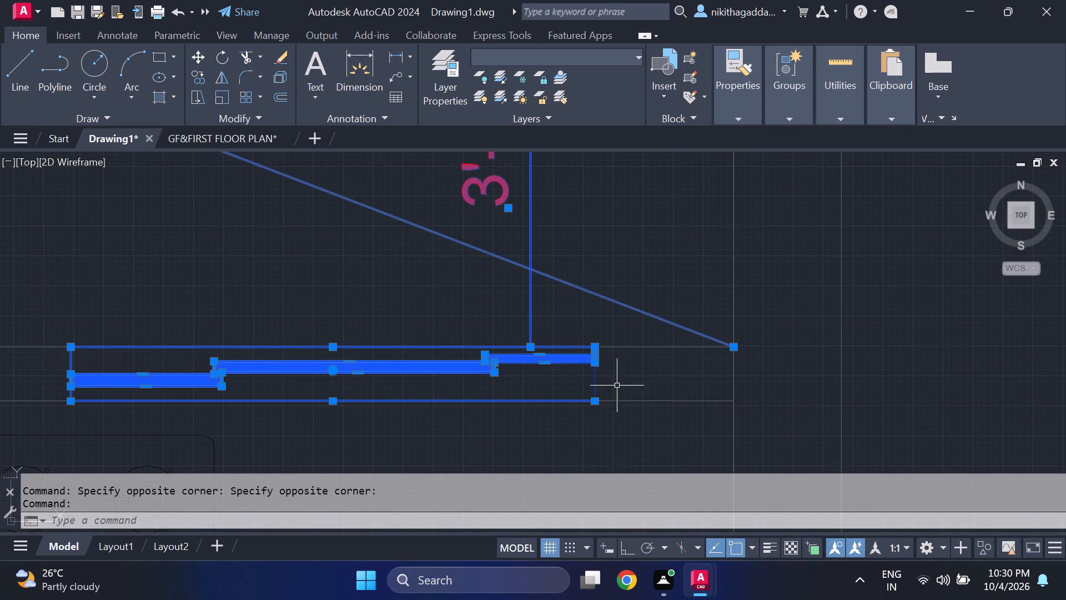
left_click(616, 376)
left_click(538, 394)
scroll(538, 395, "down", 4)
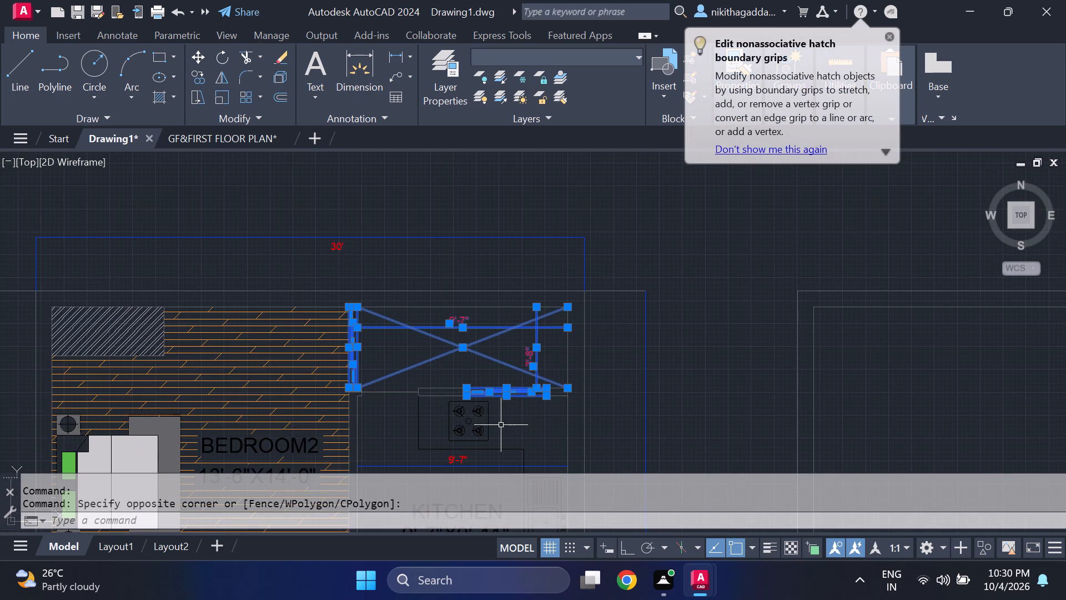
scroll(500, 426, "down", 2)
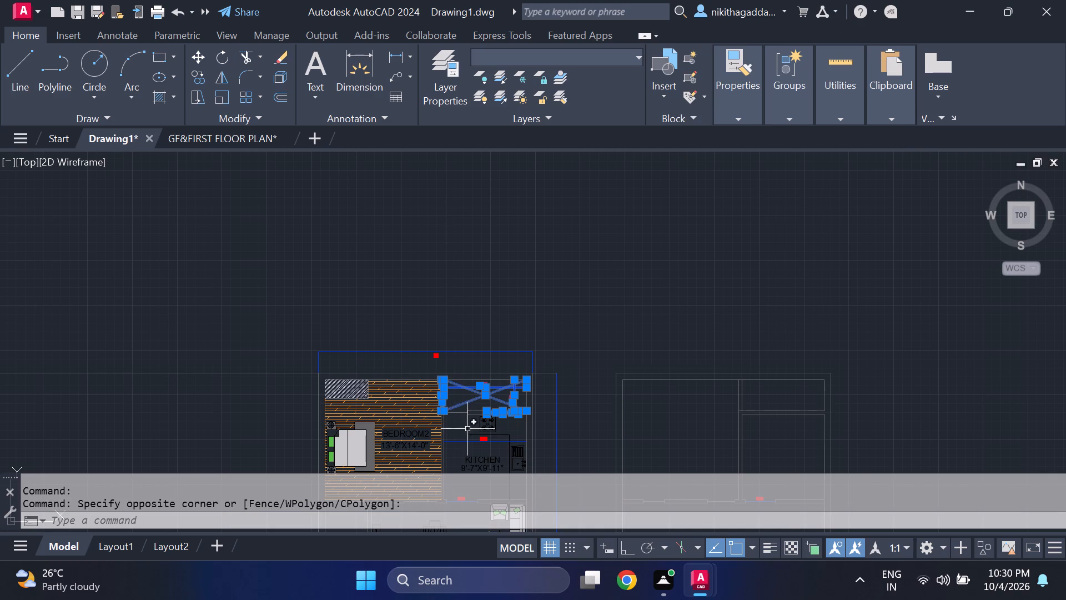
scroll(468, 431, "up", 3)
scroll(482, 406, "down", 2)
scroll(491, 396, "up", 3)
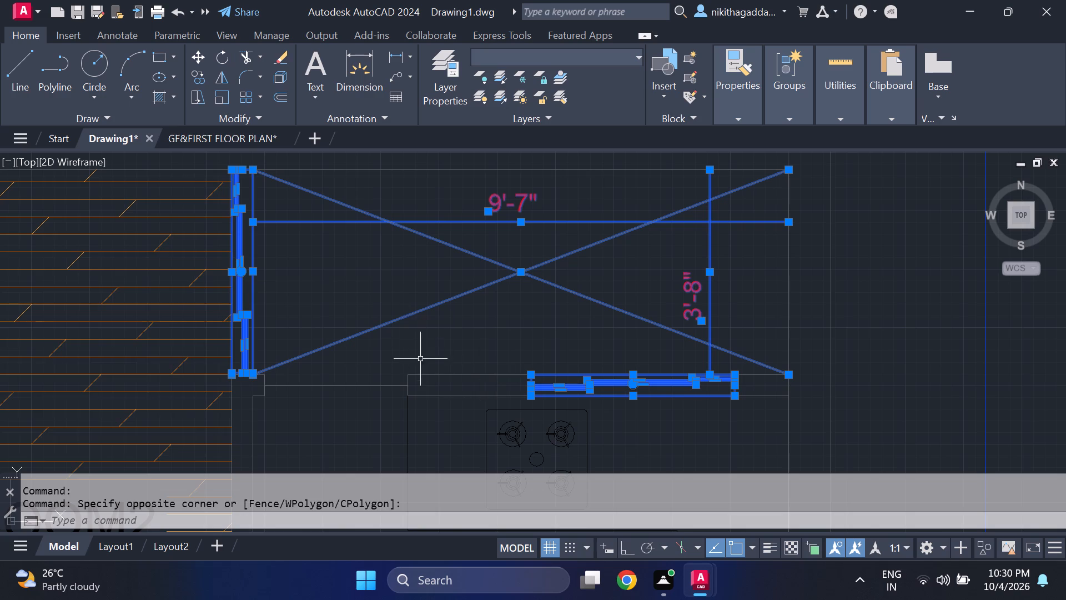
scroll(439, 363, "down", 2)
middle_click_drag(504, 408, 479, 348)
scroll(477, 350, "up", 1)
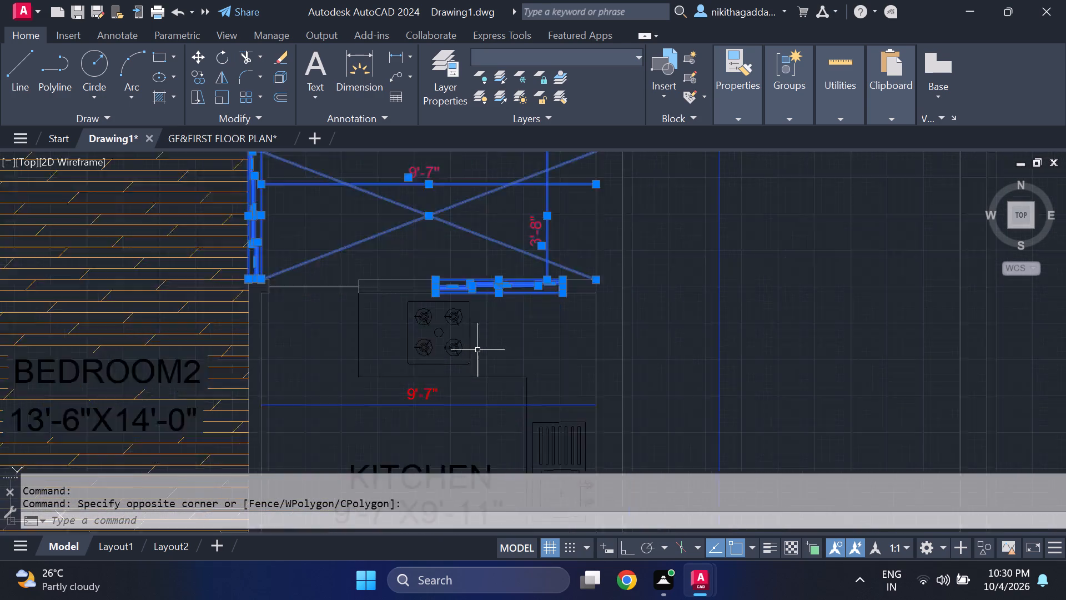
scroll(478, 350, "up", 1)
scroll(473, 348, "down", 3)
scroll(477, 333, "up", 2)
left_click(490, 336)
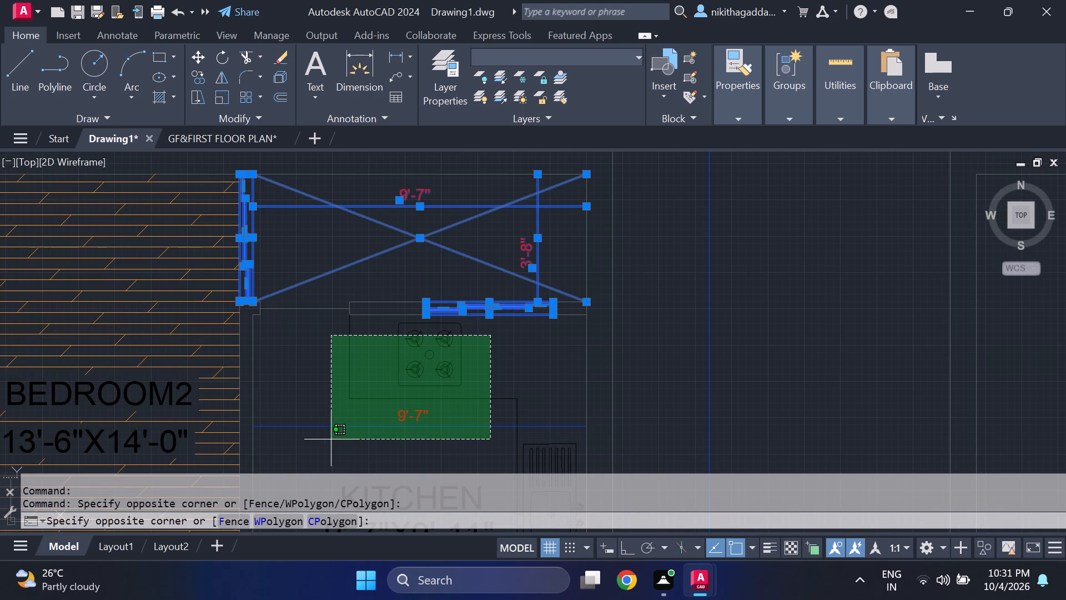
left_click(330, 430)
scroll(441, 412, "up", 1)
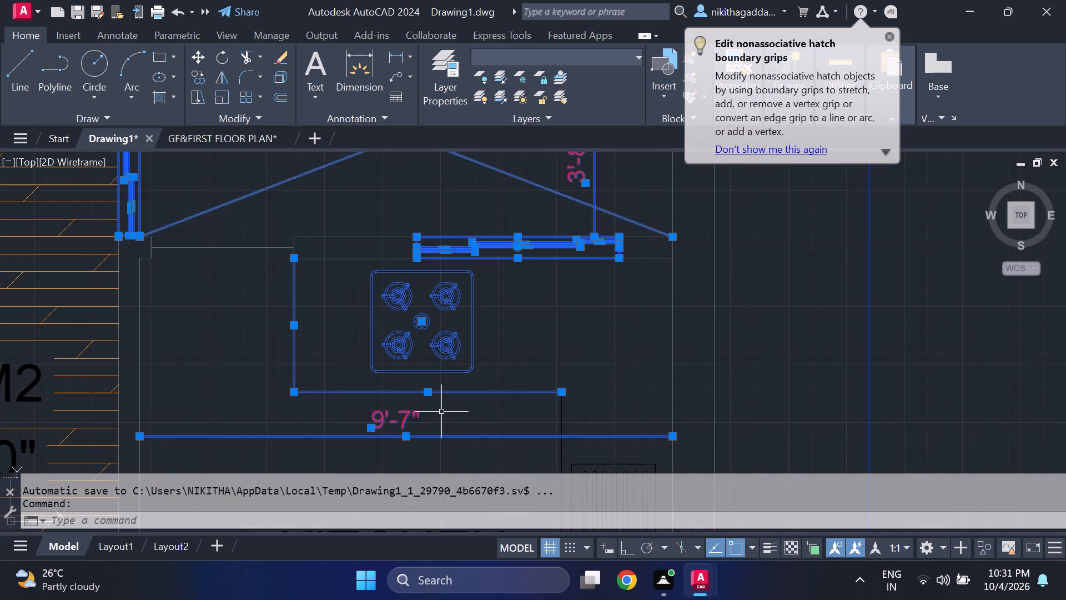
left_click(443, 412)
left_click(344, 434)
scroll(399, 384, "down", 2)
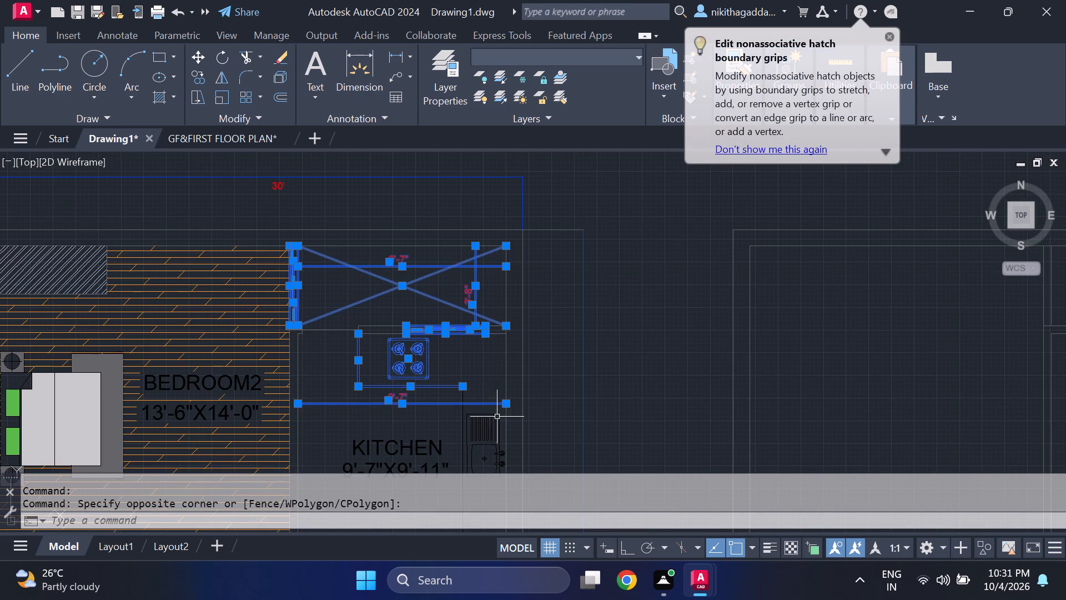
middle_click_drag(497, 421, 491, 346)
middle_click_drag(491, 342, 491, 336)
scroll(490, 327, "up", 1)
left_click_drag(484, 287, 480, 302)
left_click(430, 430)
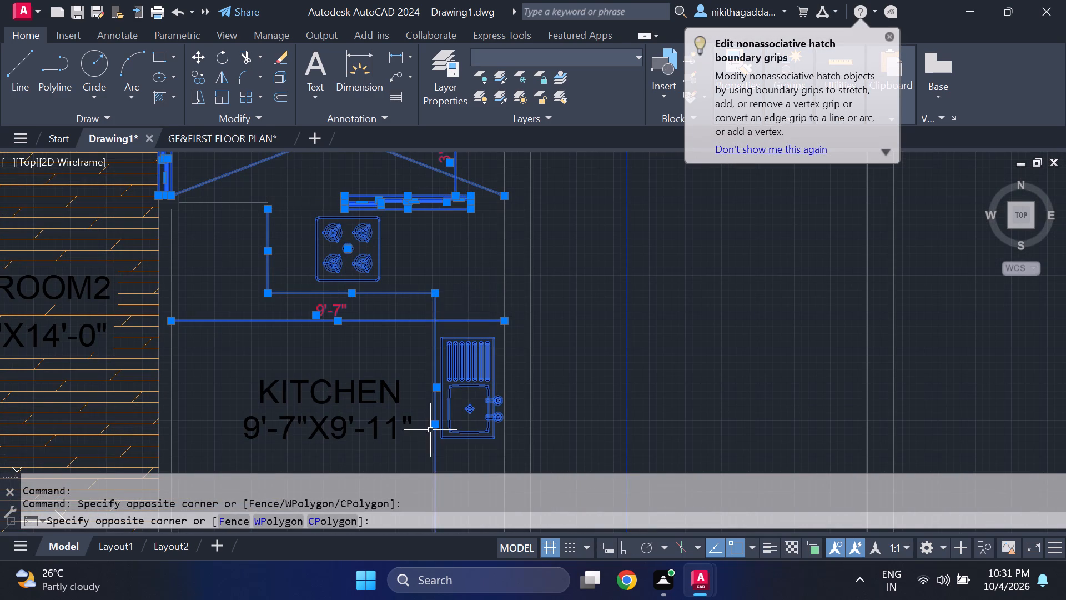
scroll(459, 401, "down", 2)
middle_click_drag(480, 453, 479, 379)
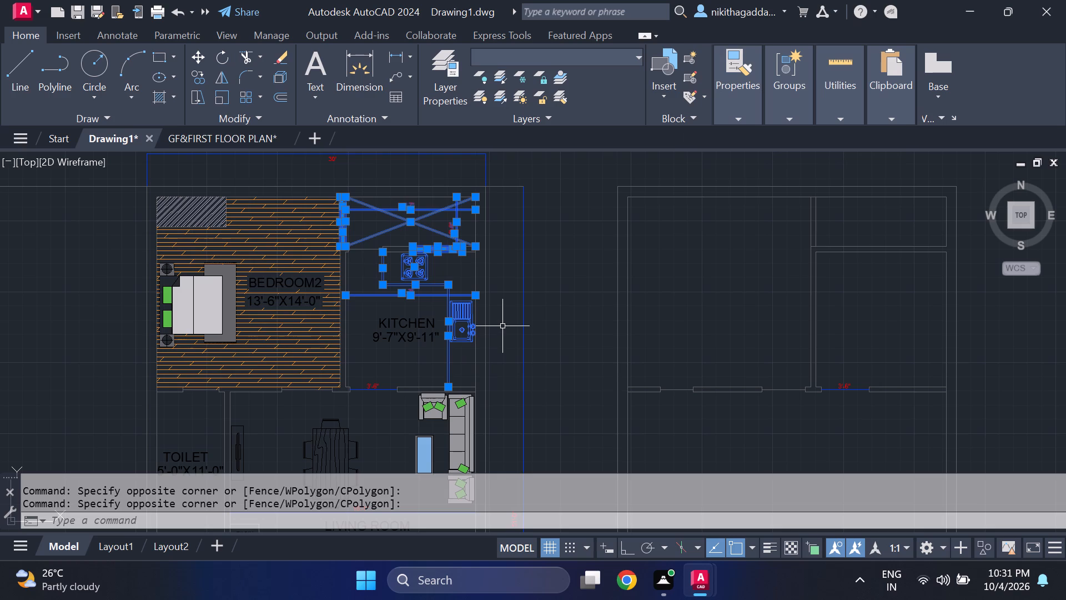
type("CO")
key("Return")
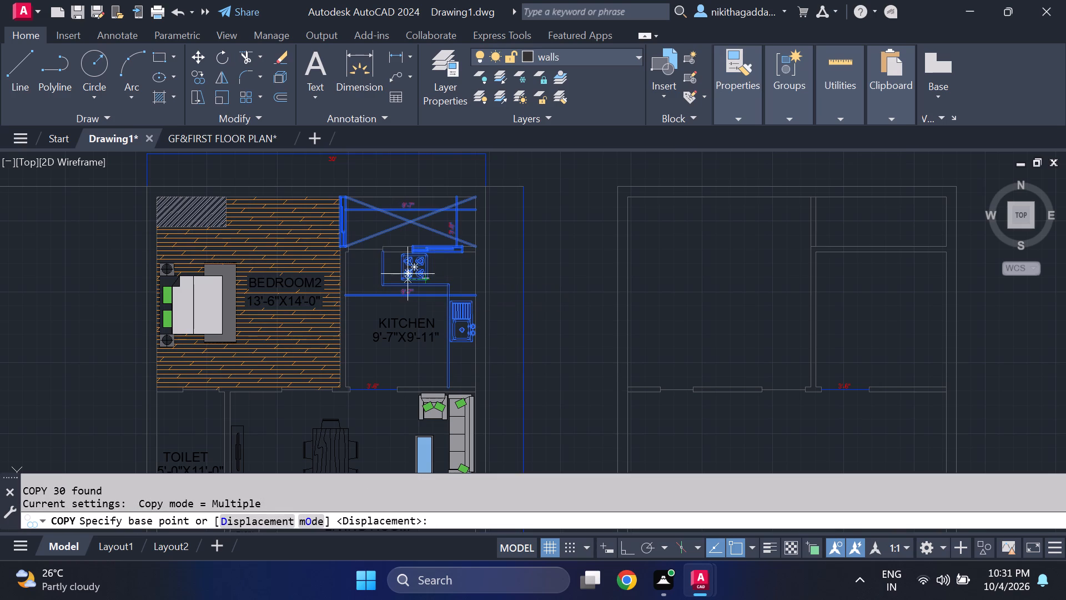
scroll(316, 181, "up", 2)
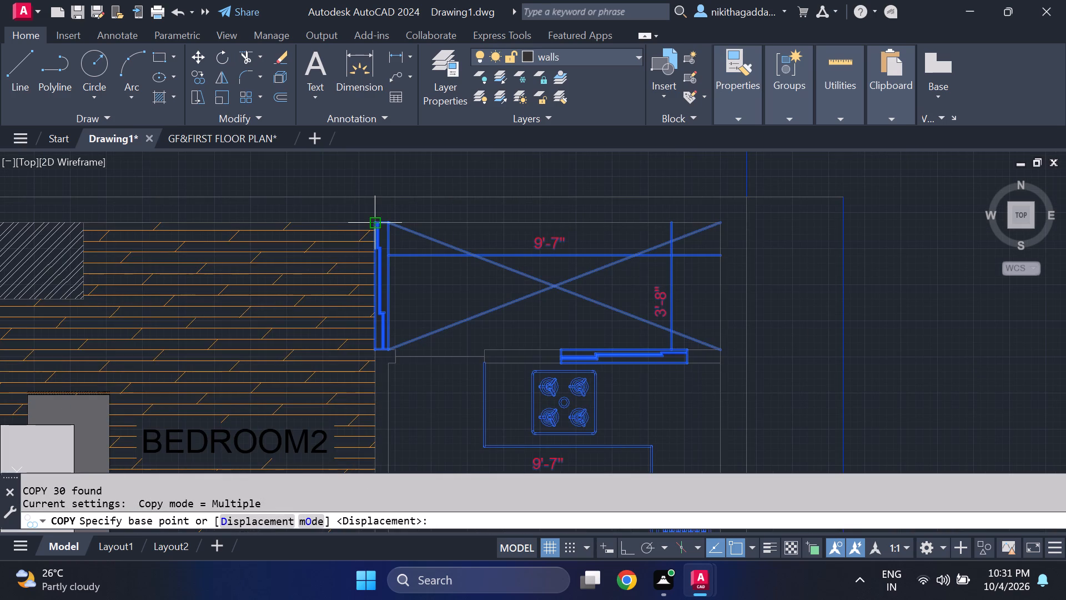
left_click(374, 226)
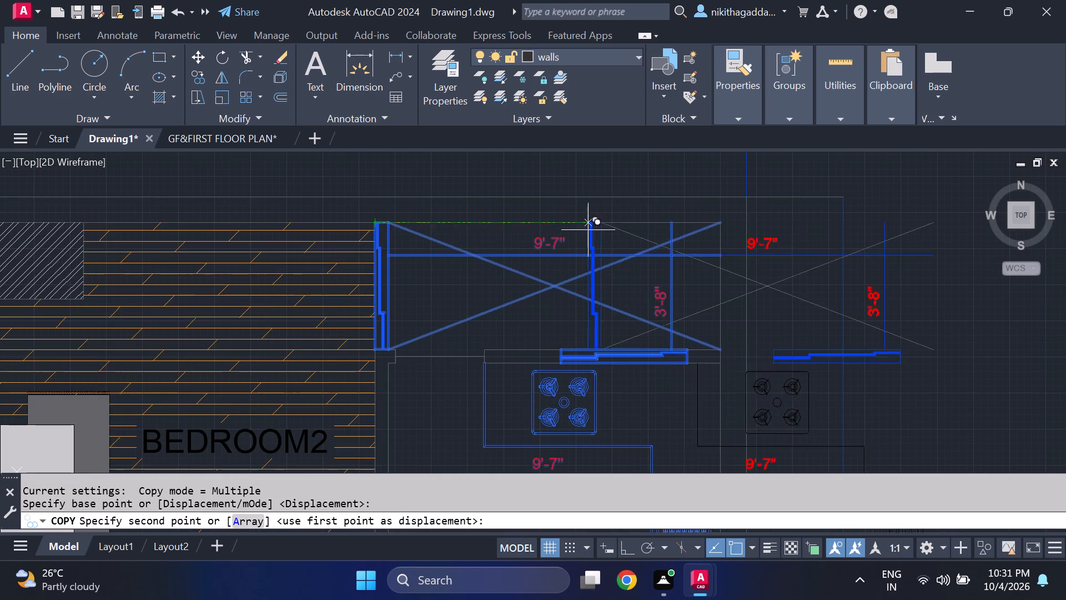
middle_click_drag(663, 221, 421, 247)
middle_click_drag(401, 250, 393, 253)
scroll(375, 251, "down", 2)
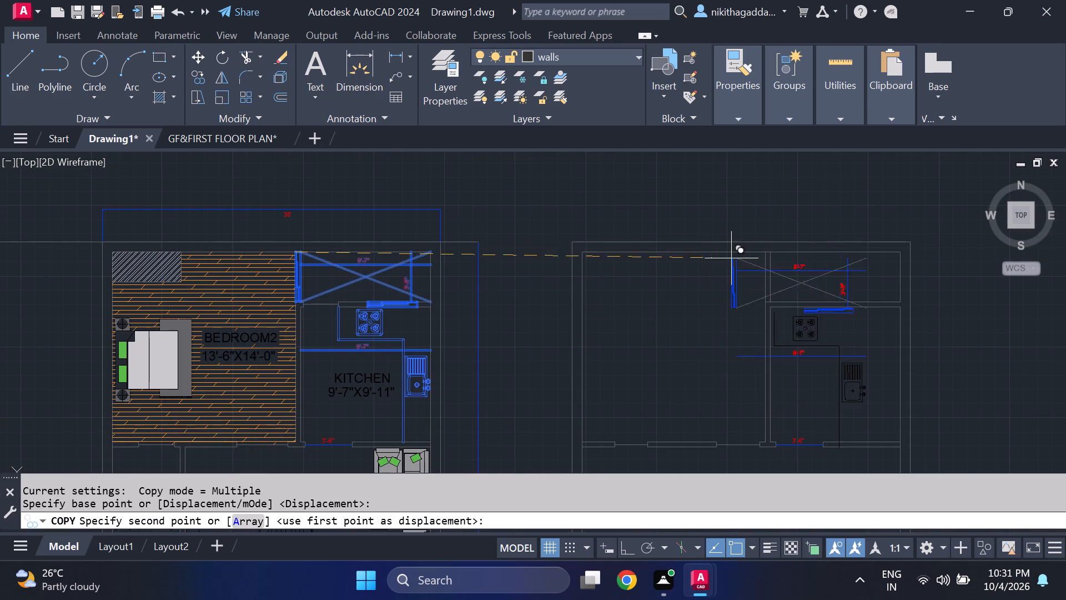
scroll(761, 256, "up", 2)
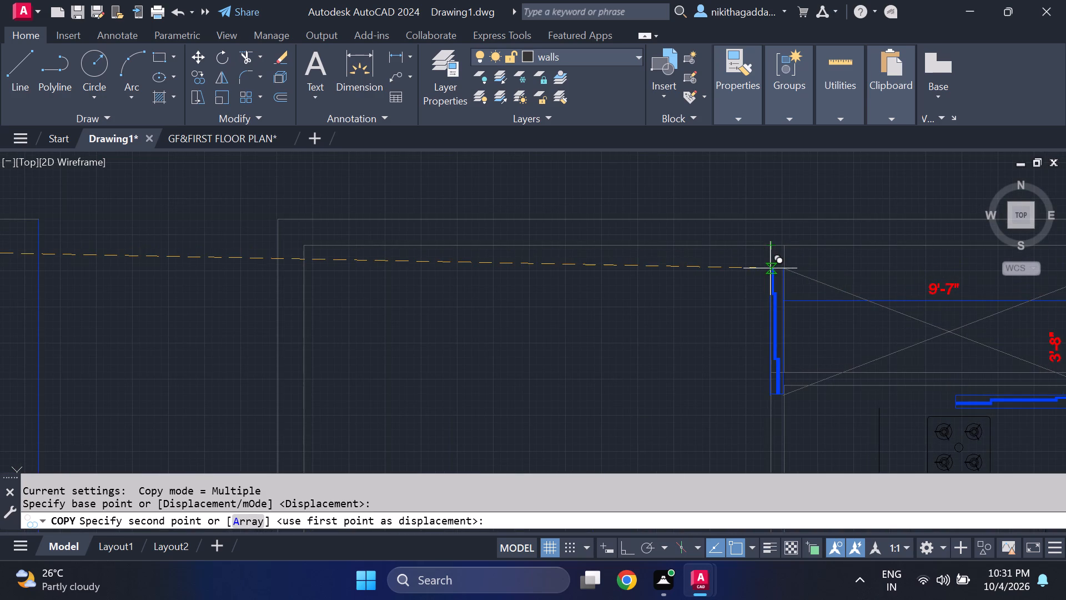
key("F8")
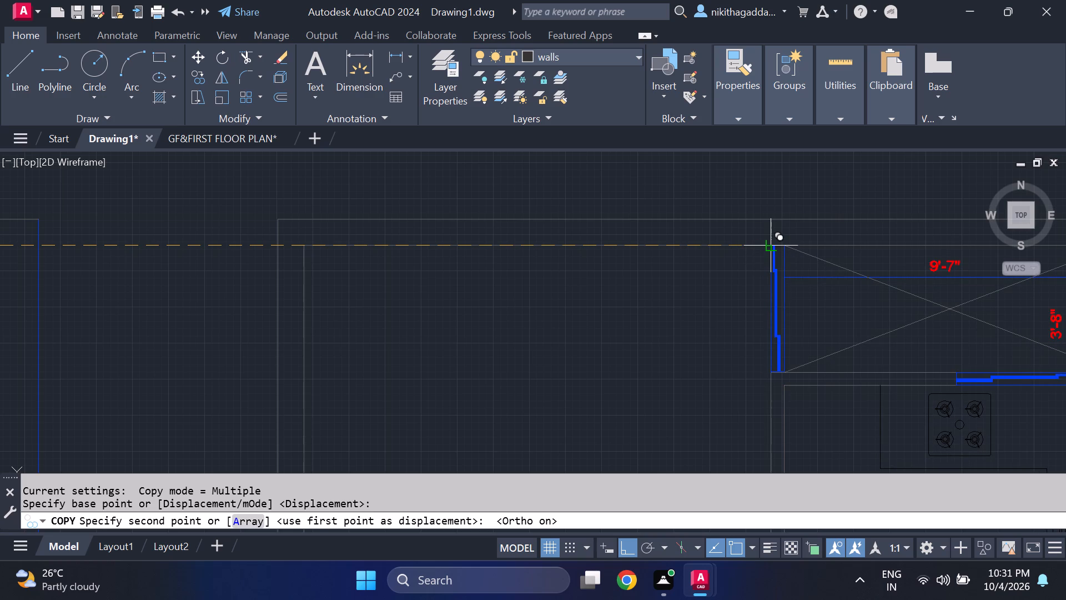
left_click(772, 247)
scroll(695, 266, "down", 4)
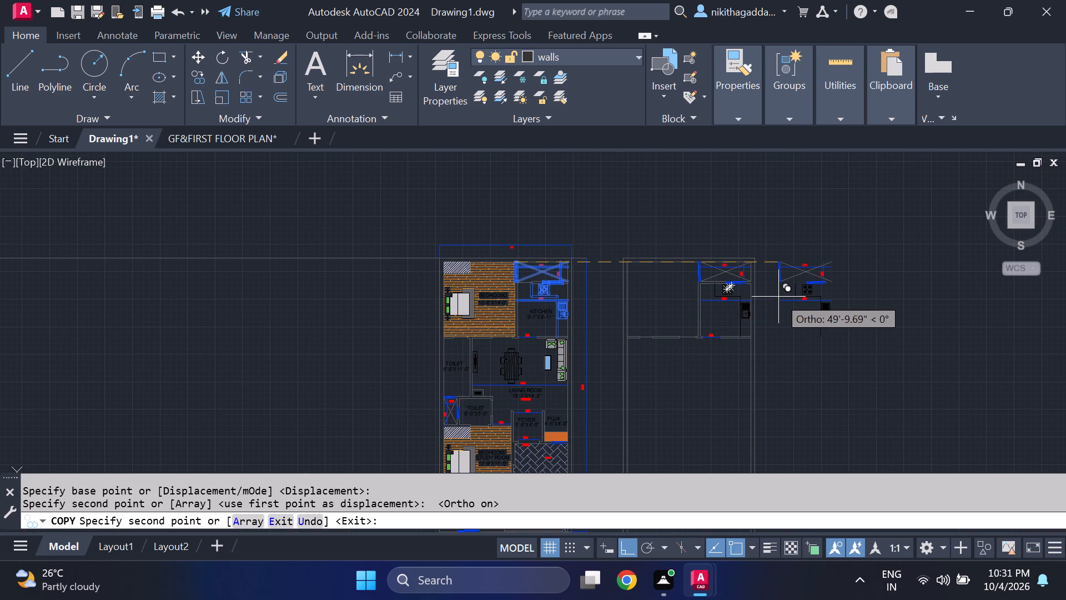
key("Escape")
Examine the copied kitchen fittings, opening symbols and dimensions in the new plan against the finished plan.
scroll(721, 260, "up", 2)
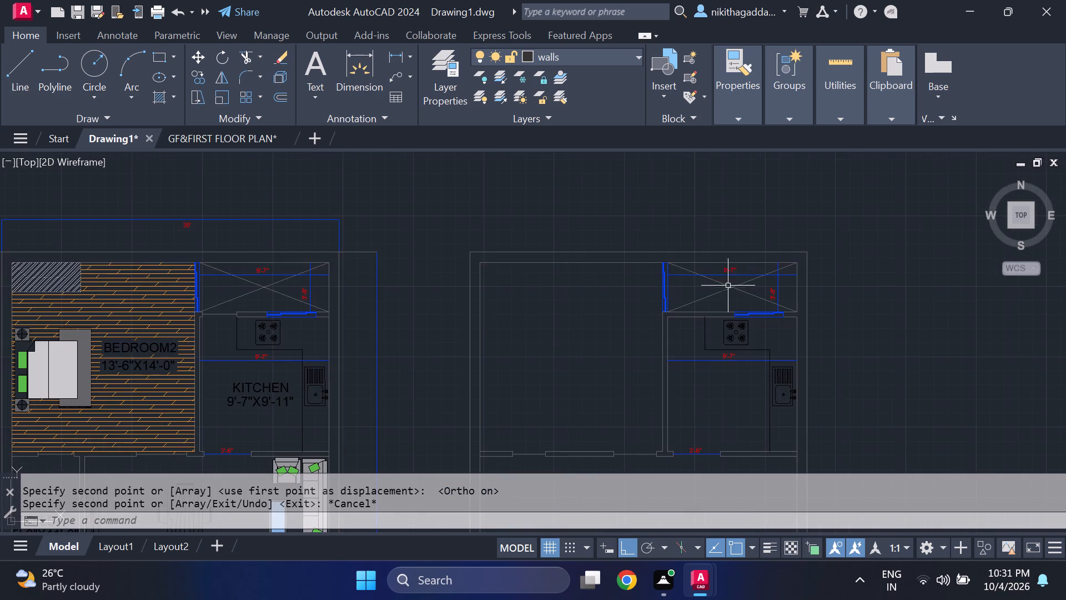
scroll(735, 363, "up", 2)
scroll(735, 272, "up", 2)
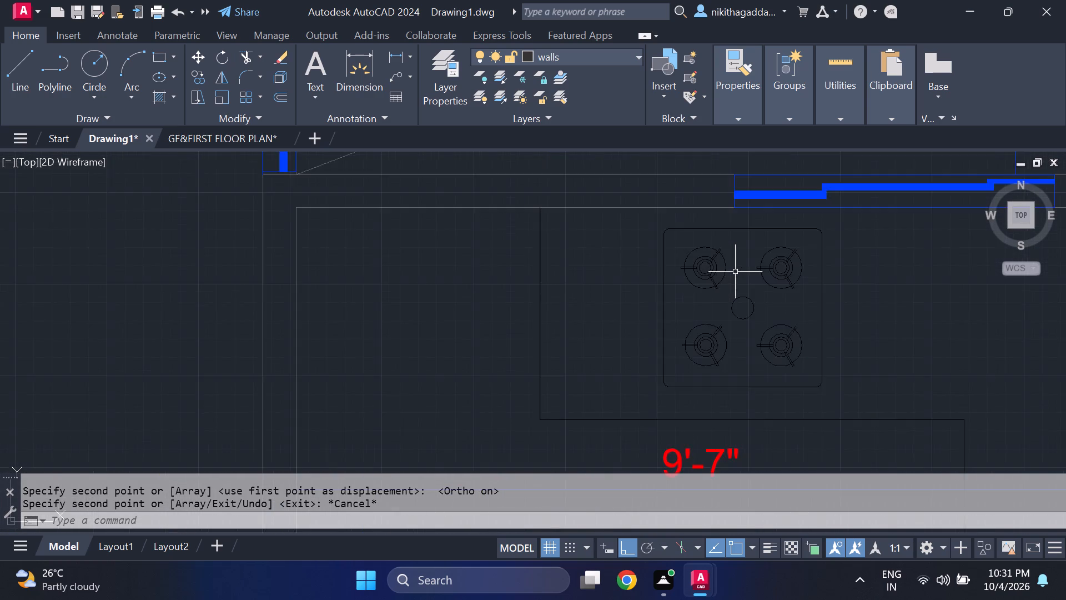
scroll(735, 272, "down", 4)
scroll(759, 259, "up", 2)
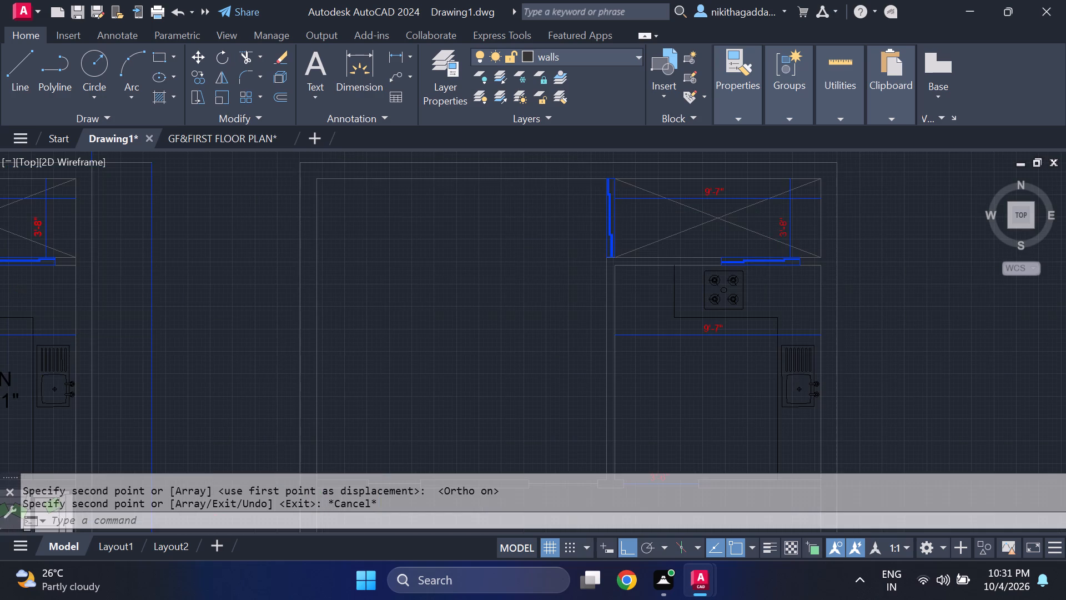
scroll(757, 260, "down", 2)
scroll(697, 242, "up", 1)
scroll(698, 248, "down", 1)
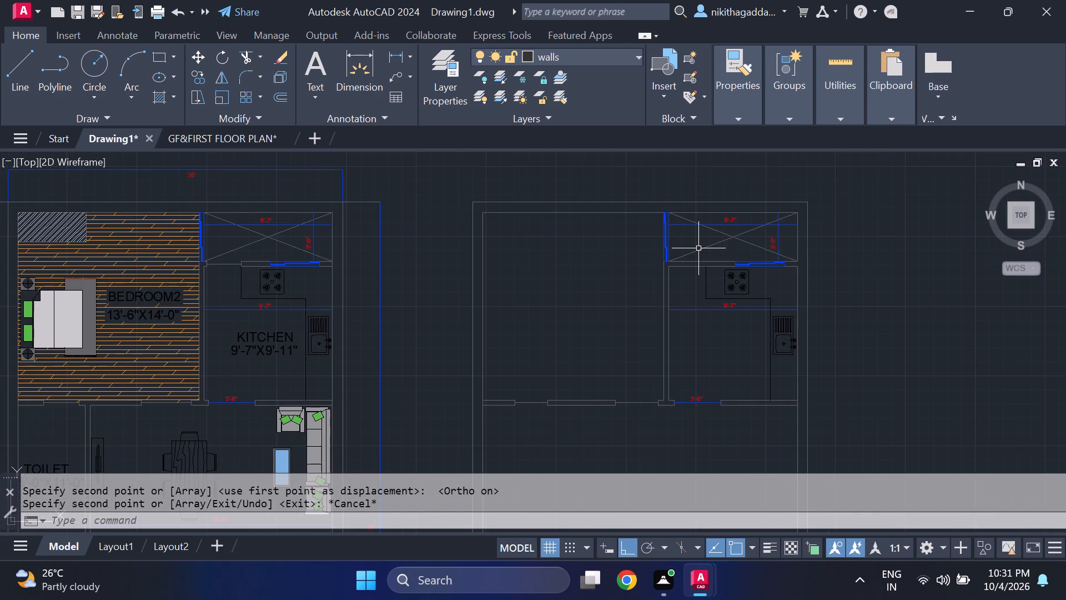
middle_click_drag(698, 248, 698, 254)
scroll(708, 259, "down", 1)
middle_click_drag(713, 375, 711, 375)
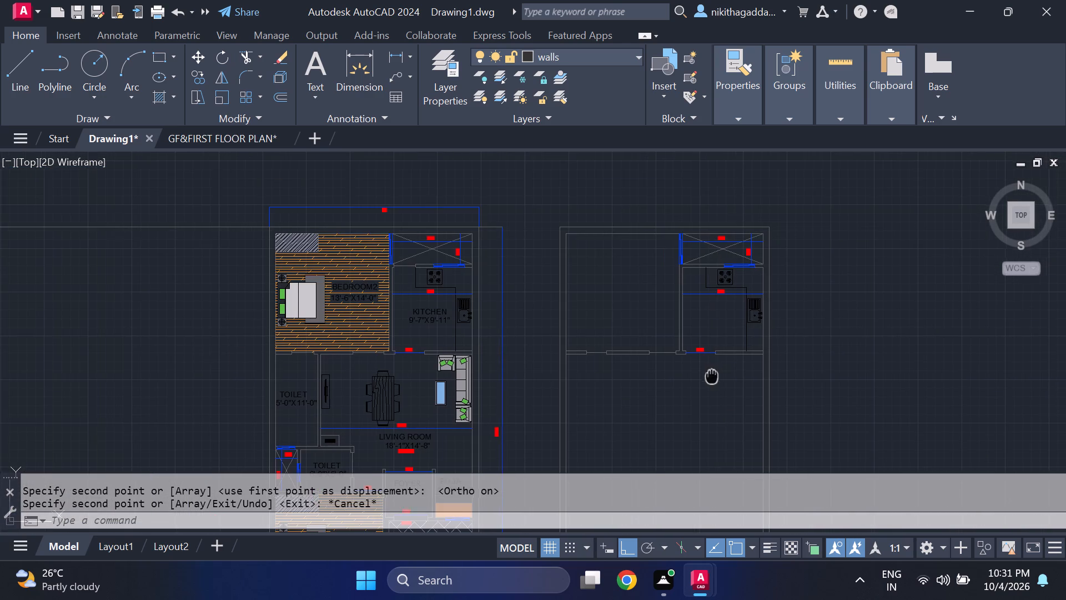
Examine the finished plan's living room and toilet area against the empty space below the new plan's kitchen wall.
middle_click_drag(711, 375, 697, 327)
middle_click(697, 327)
scroll(699, 322, "up", 1)
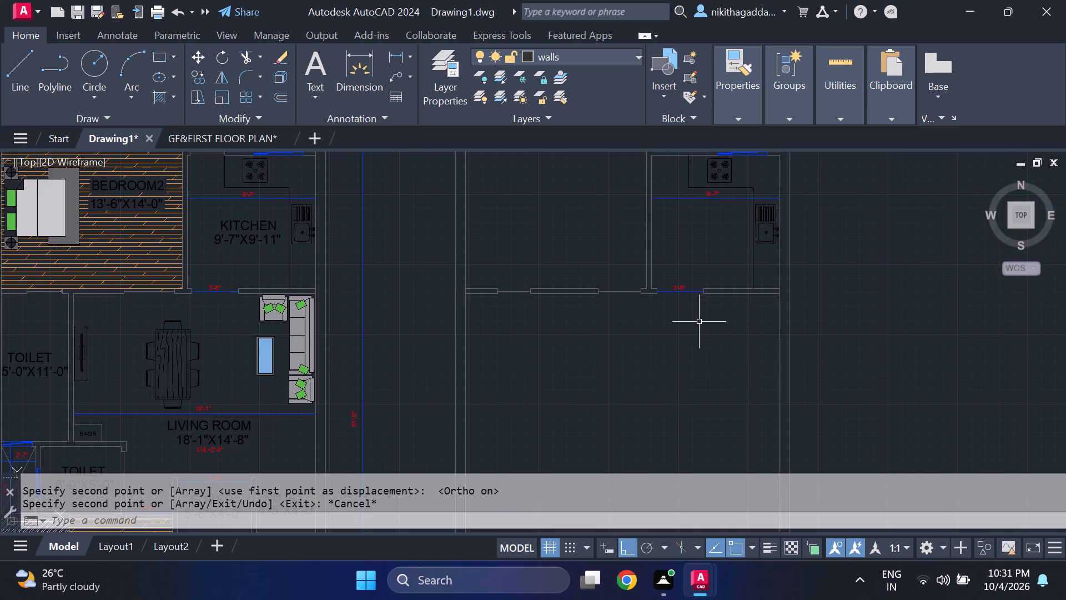
scroll(699, 316, "down", 1)
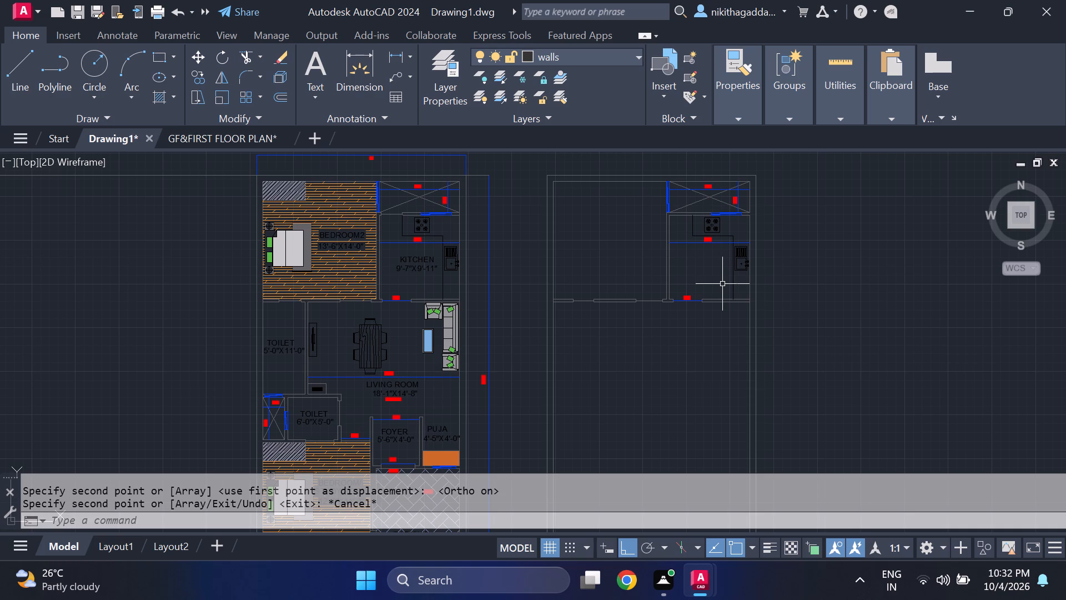
scroll(556, 348, "down", 2)
scroll(582, 364, "up", 2)
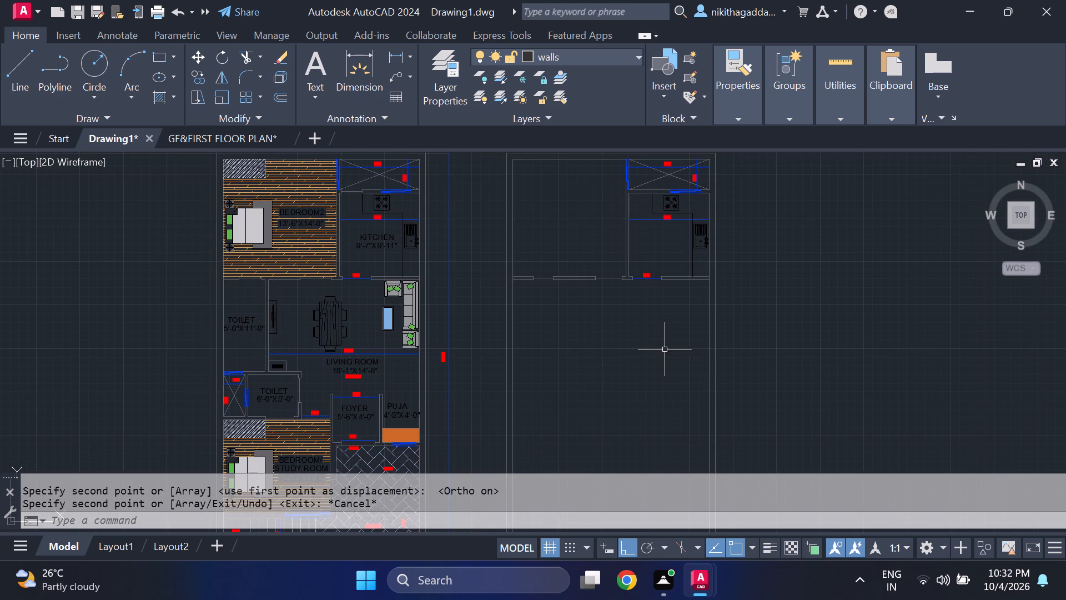
middle_click_drag(638, 343, 645, 361)
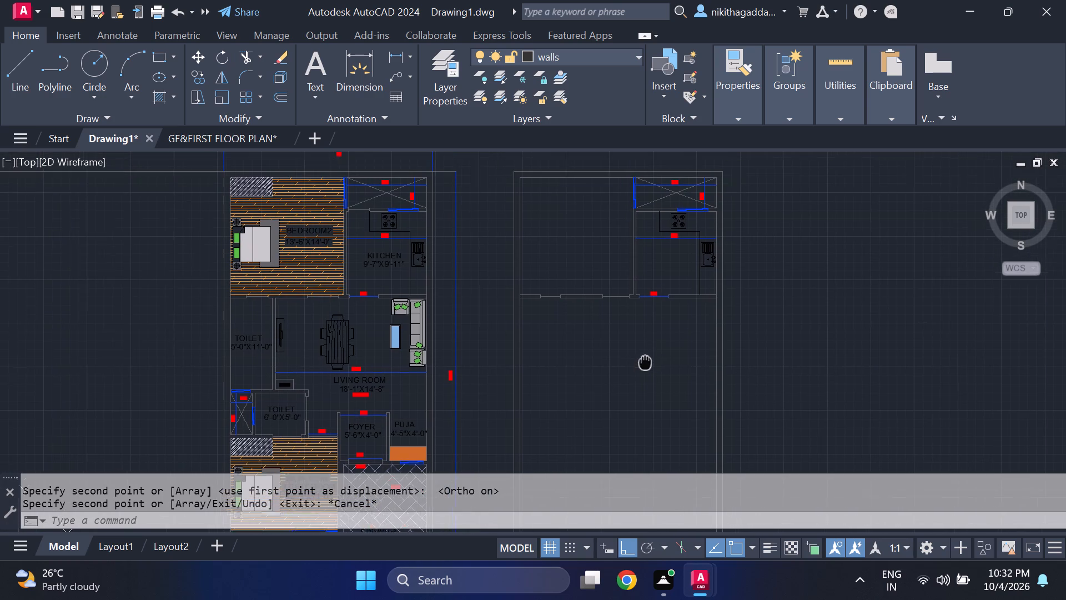
middle_click_drag(645, 361, 650, 341)
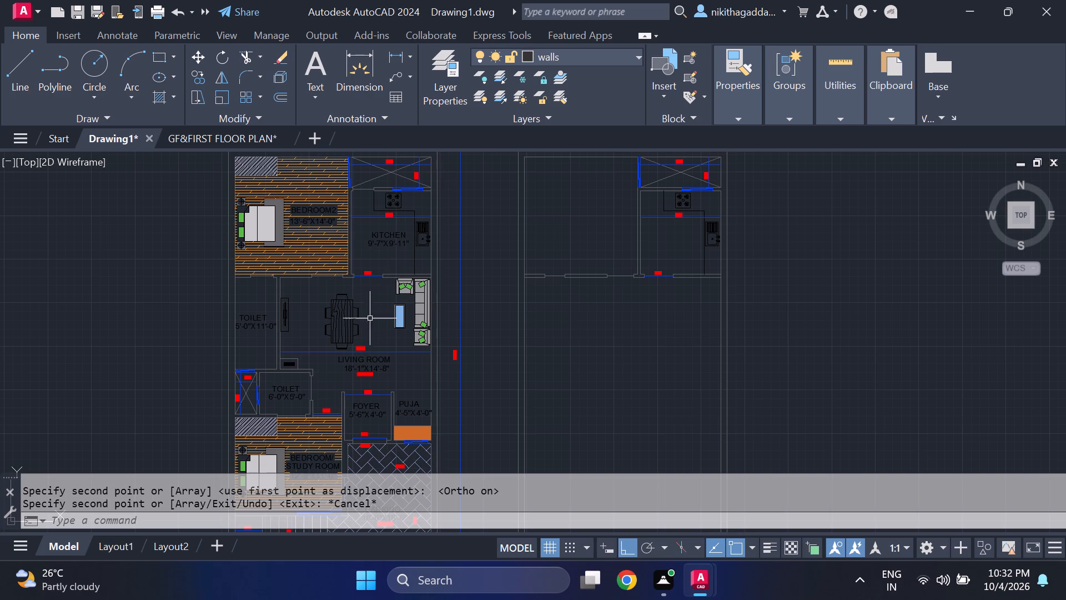
scroll(348, 374, "up", 1)
middle_click_drag(348, 375, 388, 363)
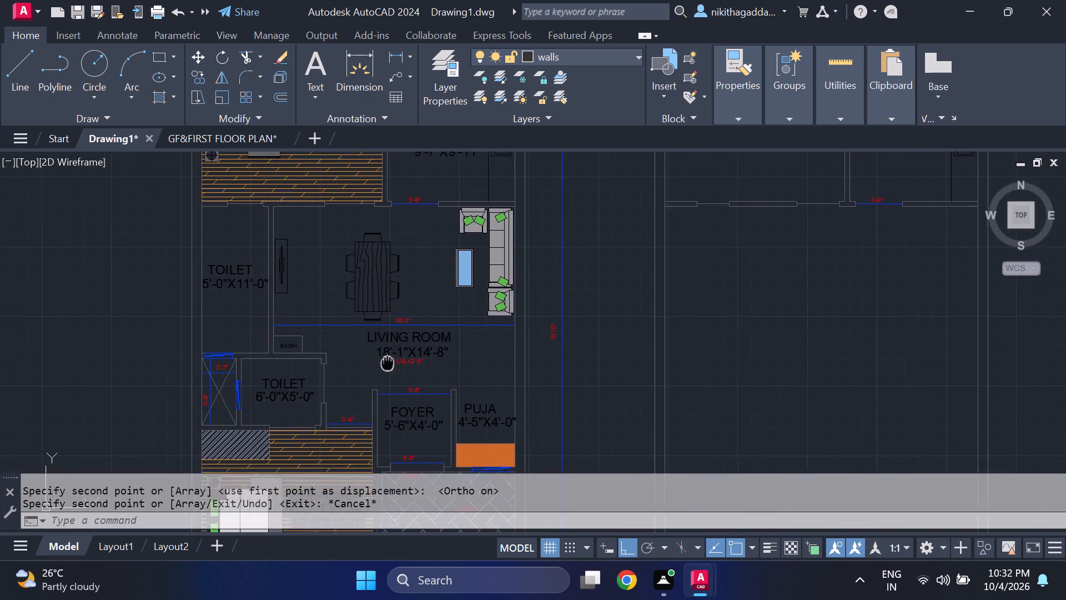
middle_click_drag(388, 363, 436, 359)
scroll(396, 310, "down", 2)
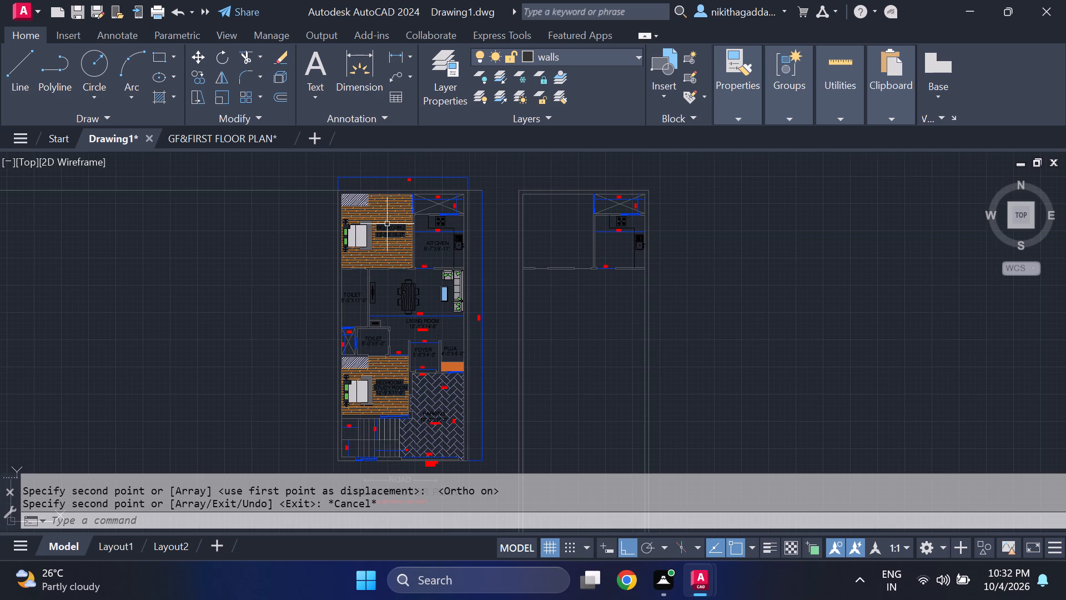
scroll(387, 223, "up", 1)
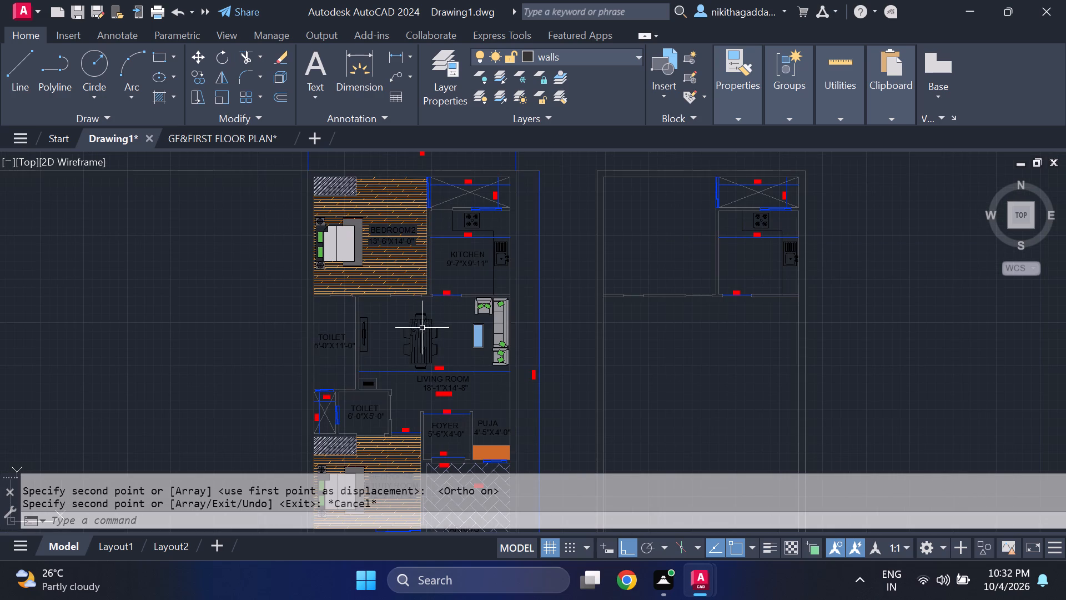
left_click(385, 320)
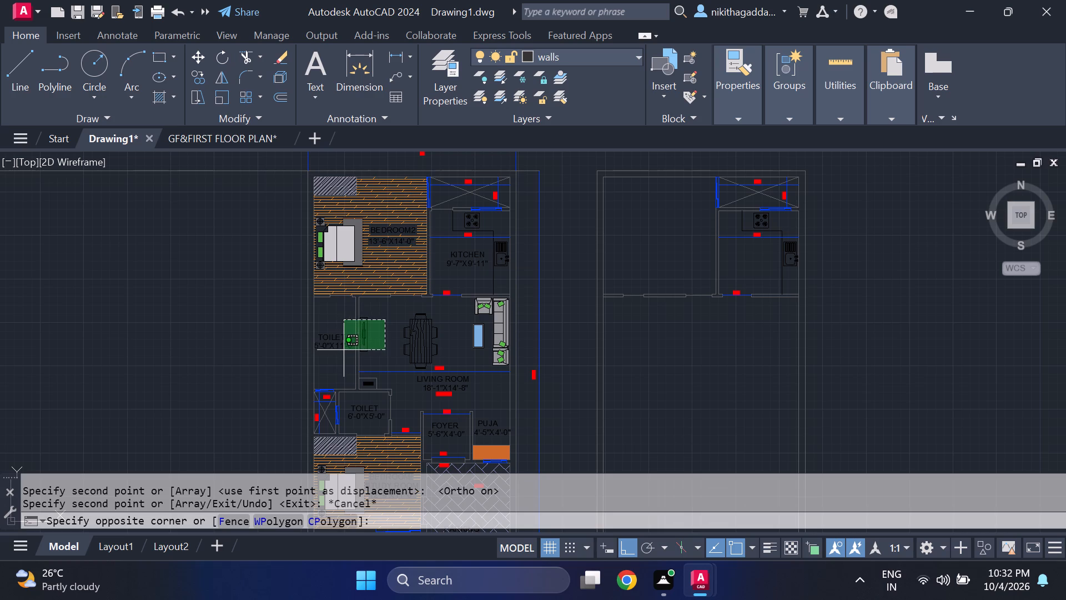
left_click(394, 339)
scroll(400, 425, "up", 2)
middle_click_drag(404, 414, 401, 359)
scroll(411, 362, "down", 1)
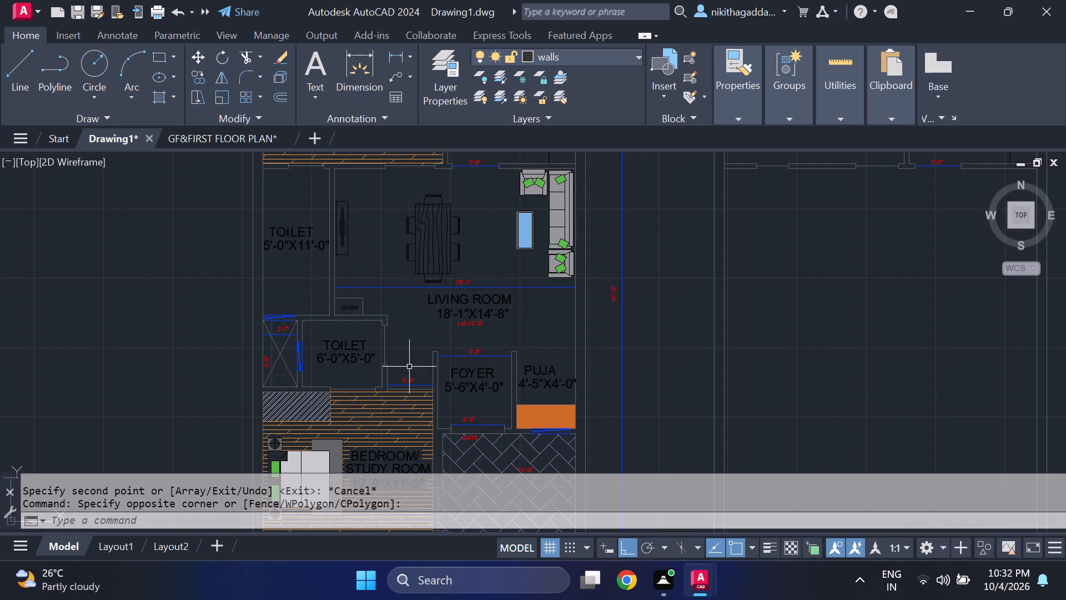
scroll(409, 367, "down", 2)
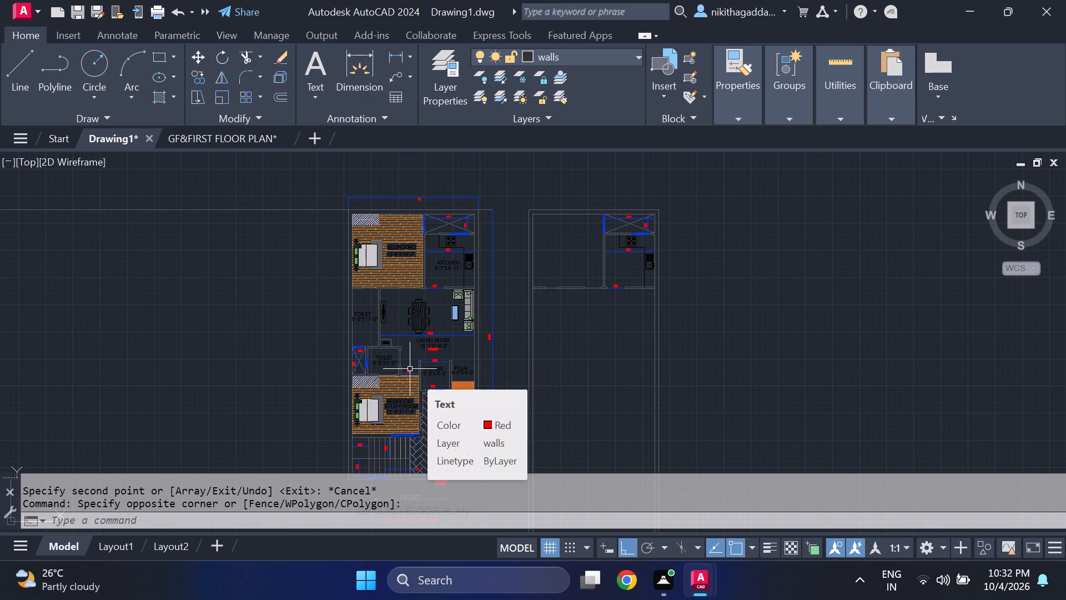
Examine the finished plan's foyer, puja, toilet and bedroom/study room layout, with its openings and dimensions, against the new plan.
scroll(410, 369, "up", 2)
middle_click_drag(479, 408, 461, 379)
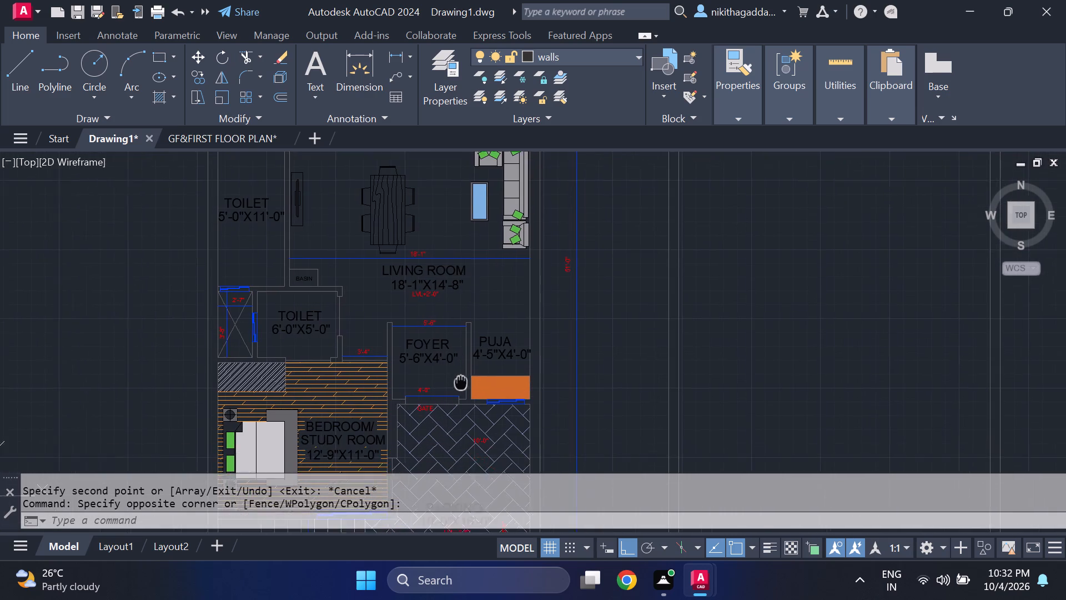
middle_click_drag(461, 379, 472, 362)
scroll(472, 362, "up", 1)
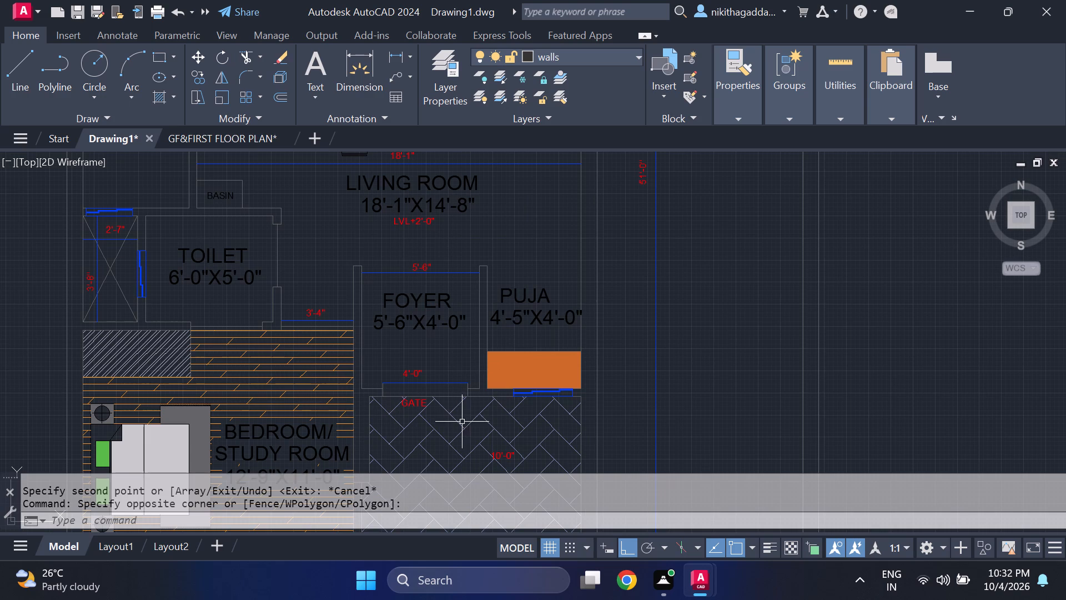
middle_click_drag(464, 421, 466, 379)
scroll(470, 372, "down", 2)
scroll(472, 369, "up", 1)
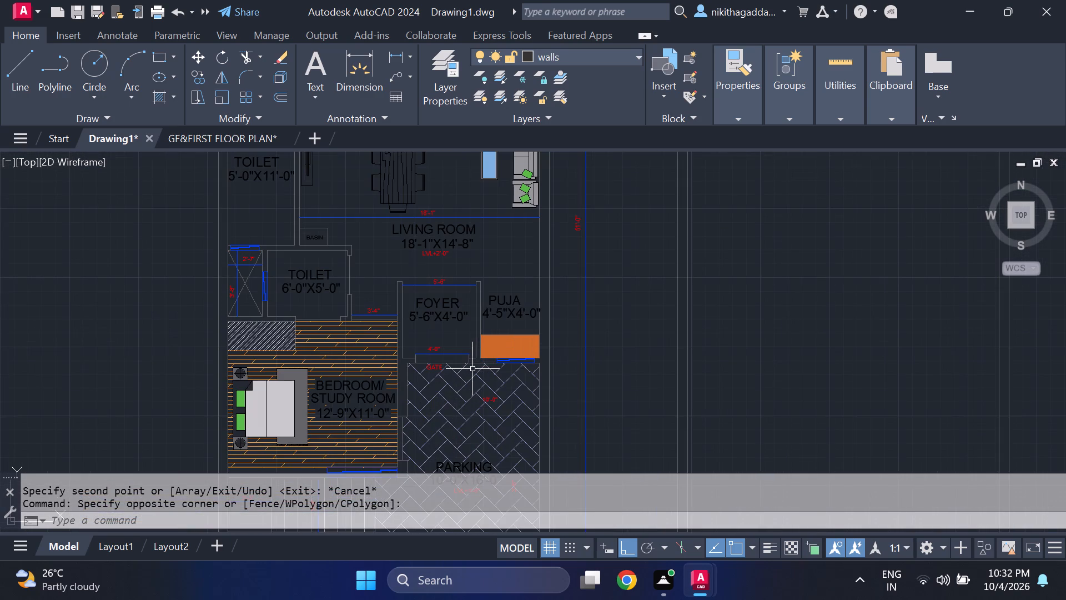
middle_click(475, 371)
scroll(477, 373, "up", 1)
middle_click(477, 372)
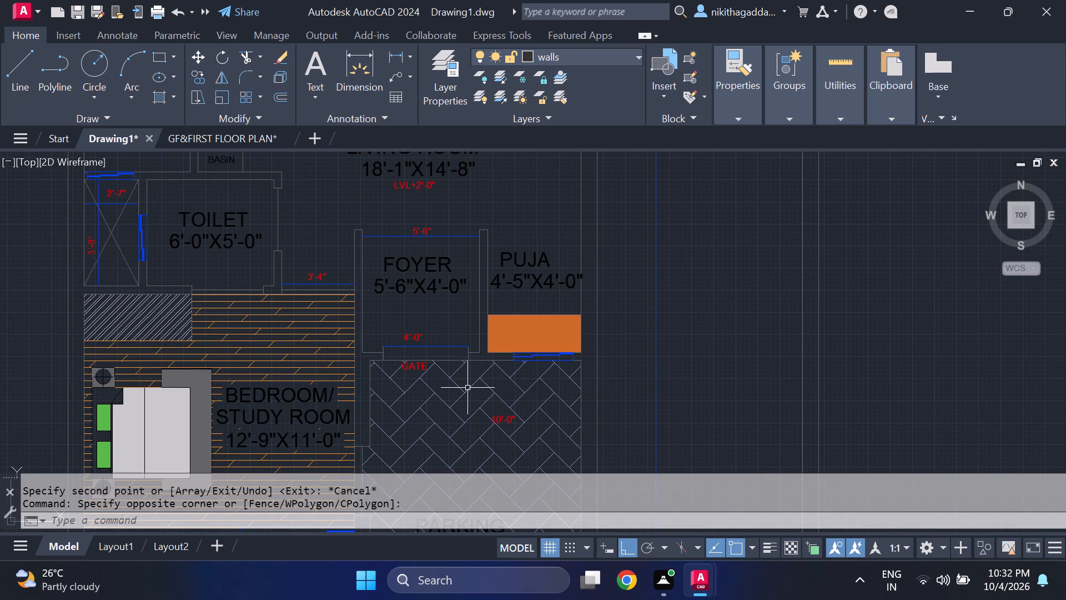
scroll(467, 388, "down", 1)
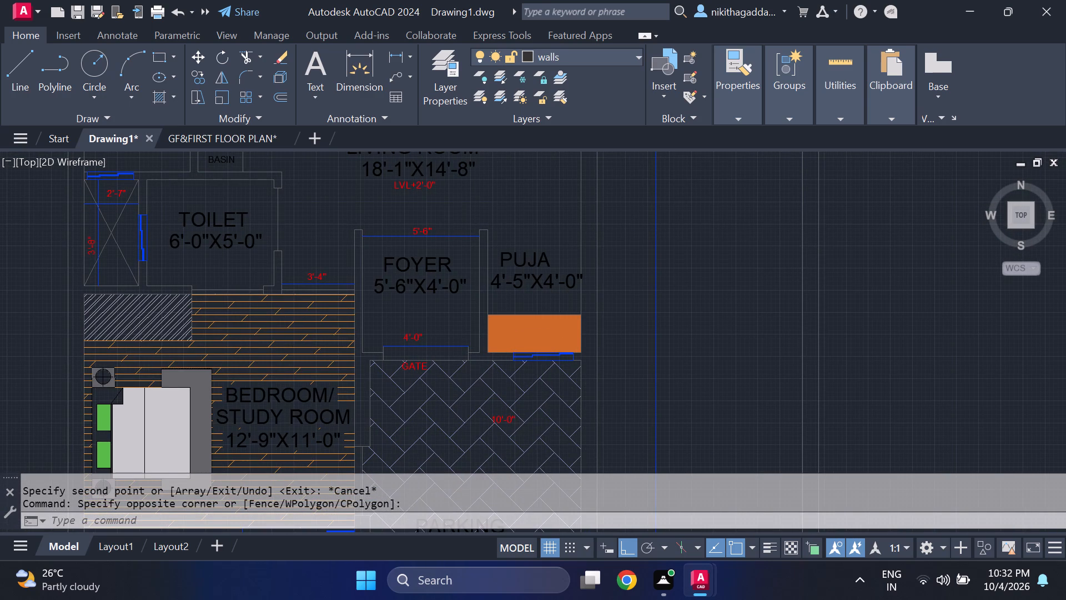
scroll(467, 388, "up", 1)
middle_click(468, 386)
middle_click(469, 381)
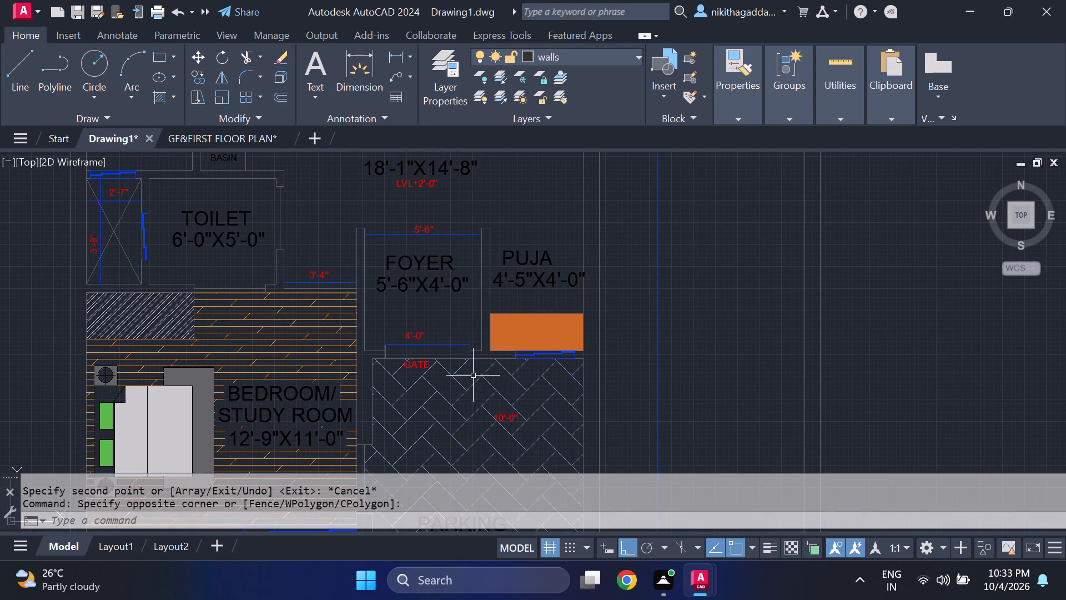
scroll(473, 374, "down", 3)
scroll(594, 354, "up", 2)
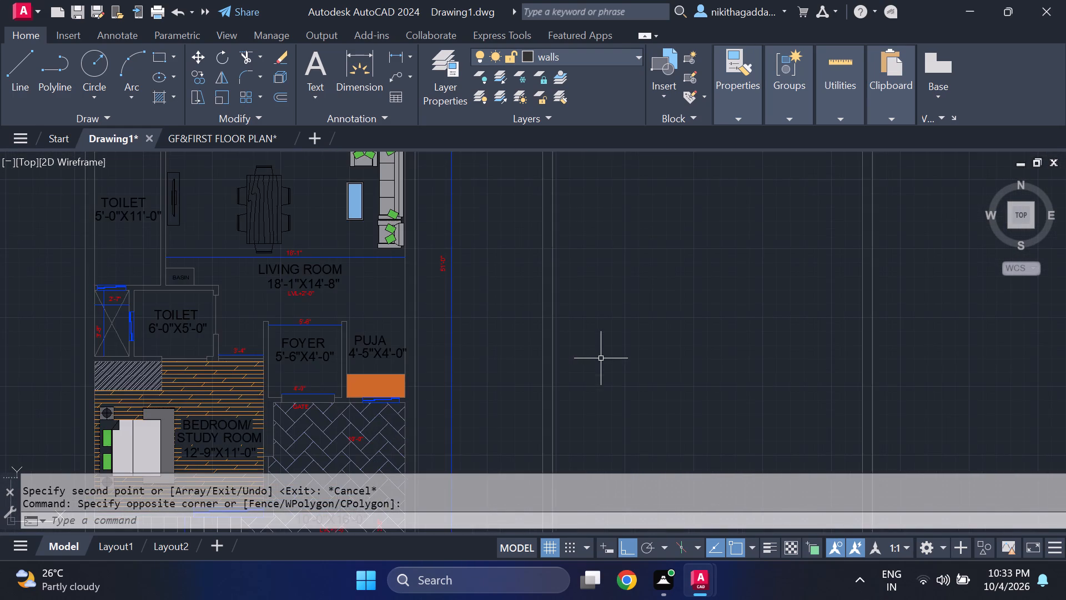
scroll(567, 368, "down", 3)
scroll(527, 358, "up", 2)
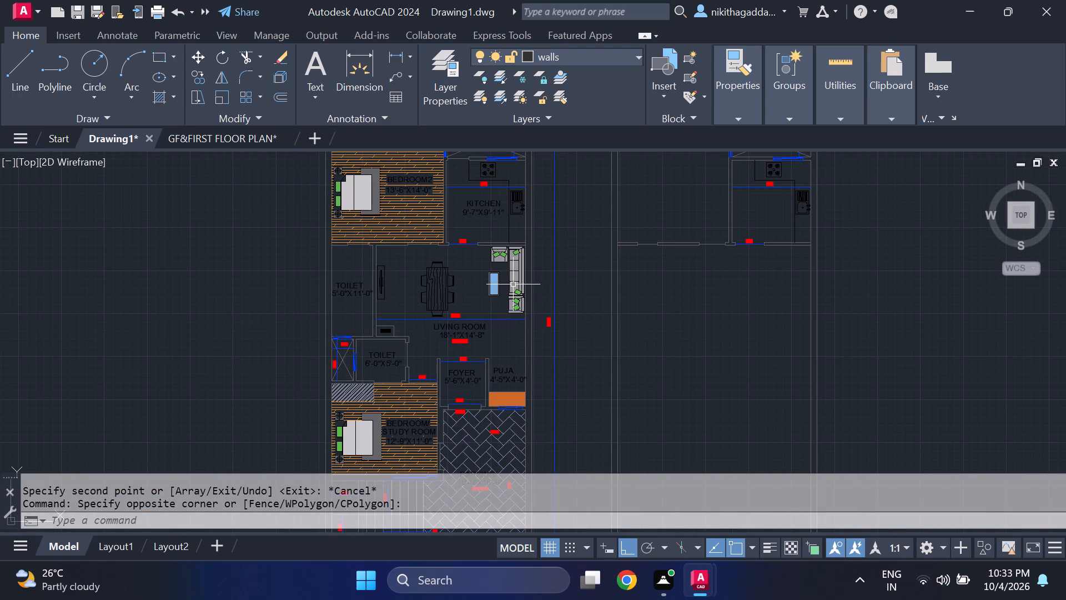
scroll(512, 232, "up", 2)
scroll(529, 285, "down", 2)
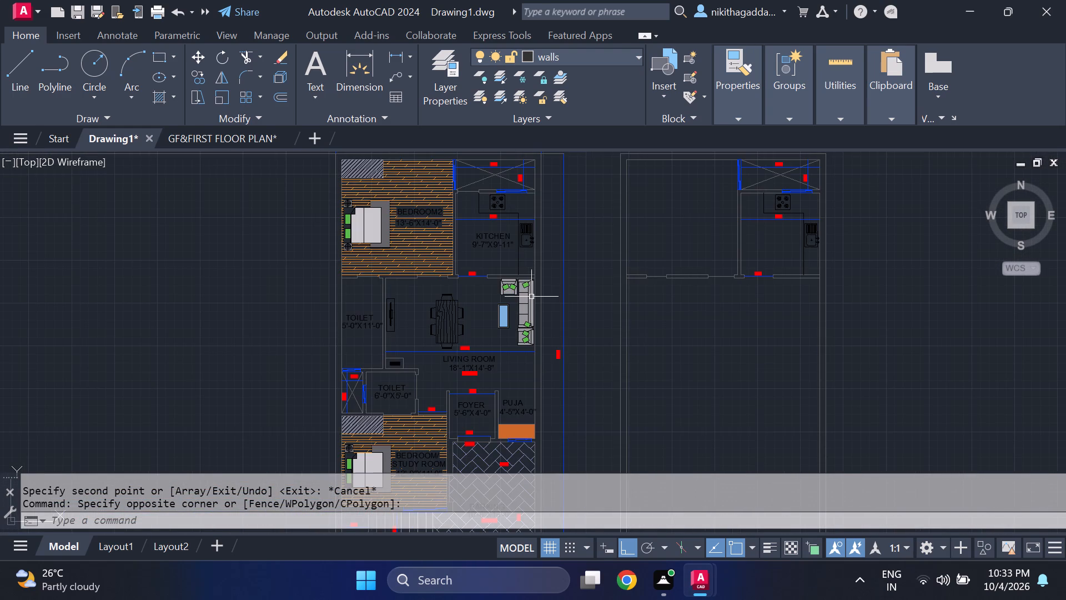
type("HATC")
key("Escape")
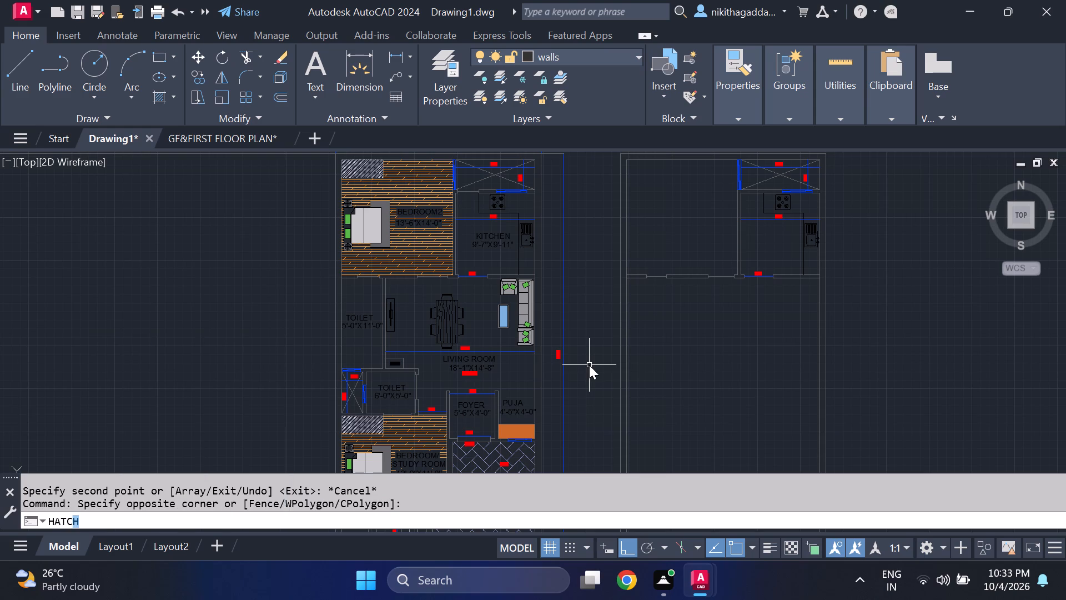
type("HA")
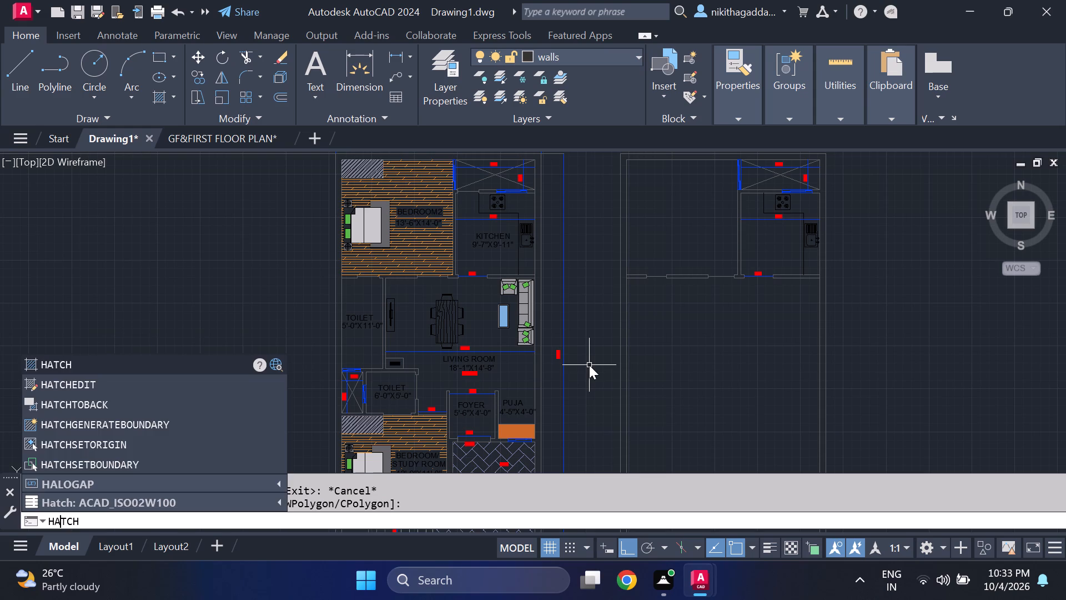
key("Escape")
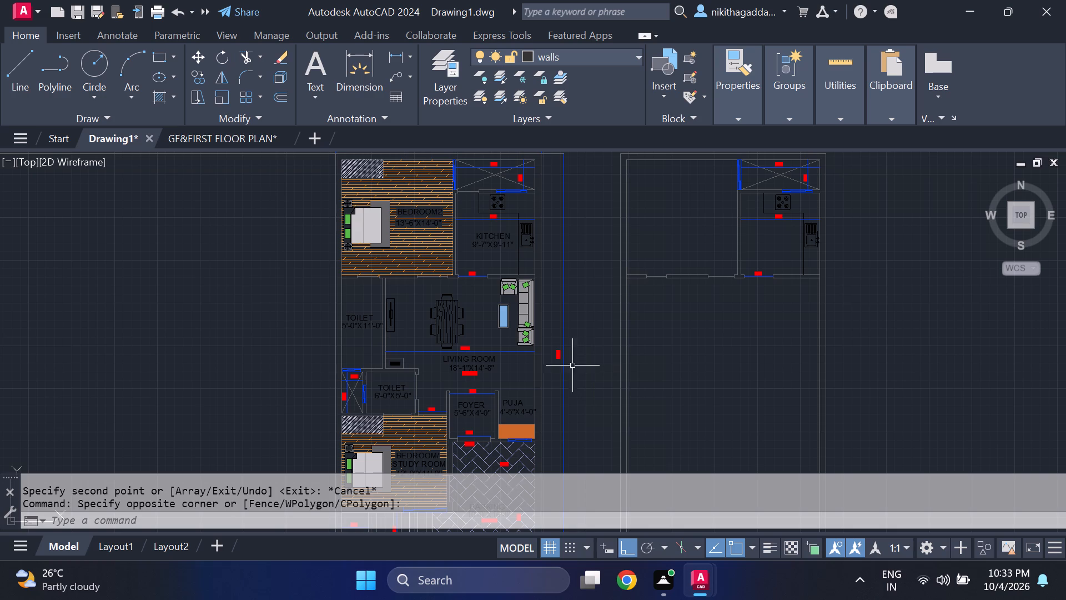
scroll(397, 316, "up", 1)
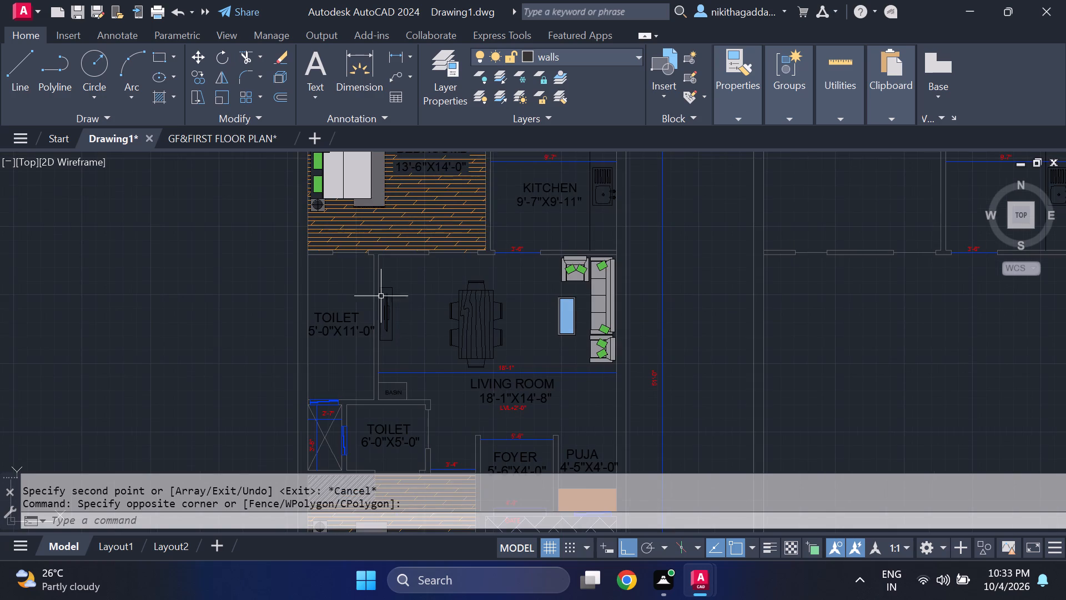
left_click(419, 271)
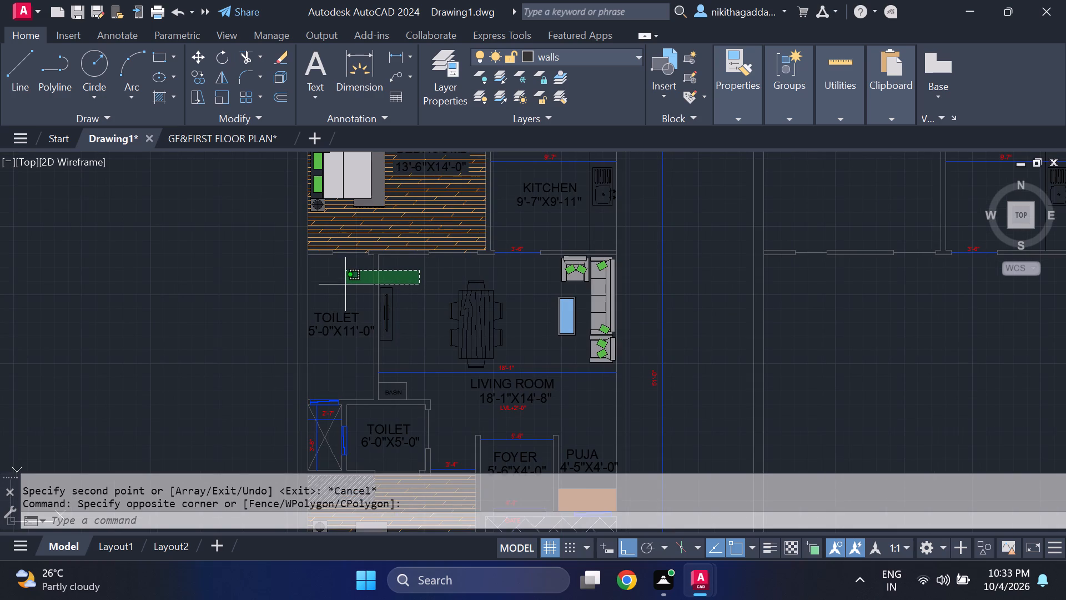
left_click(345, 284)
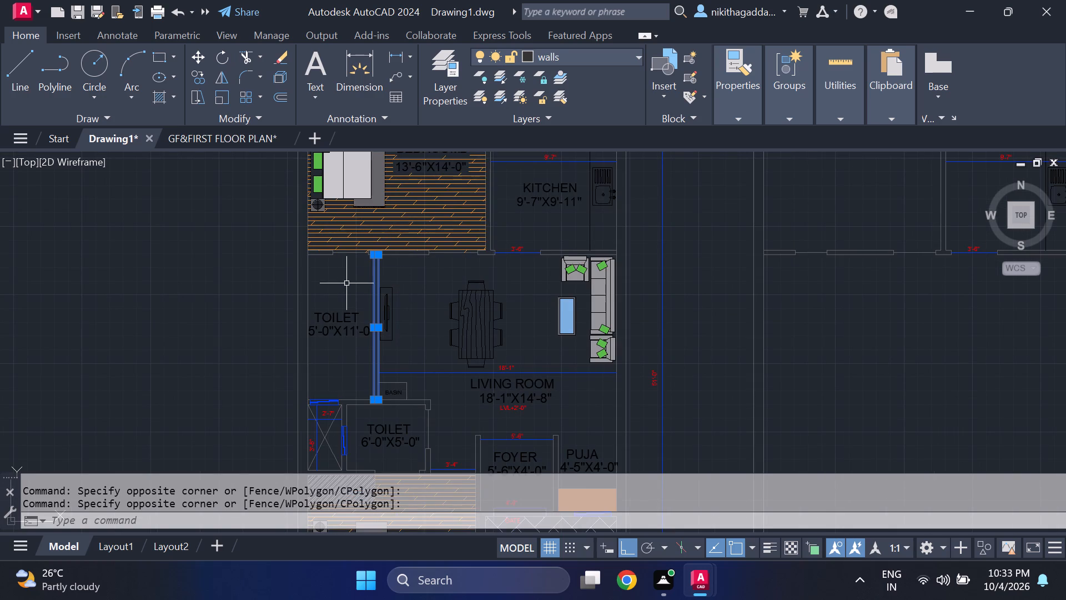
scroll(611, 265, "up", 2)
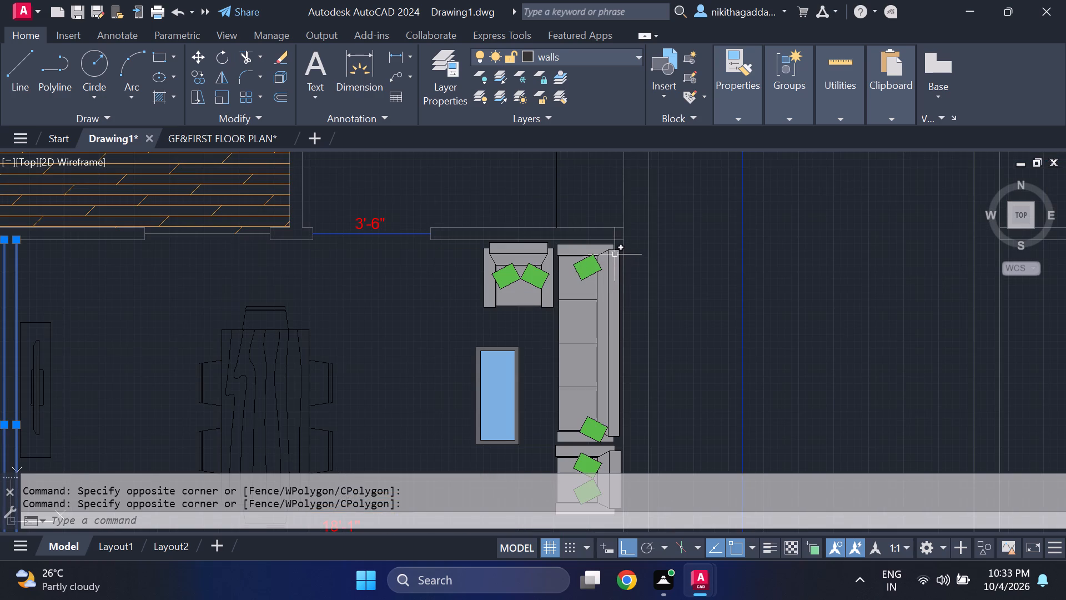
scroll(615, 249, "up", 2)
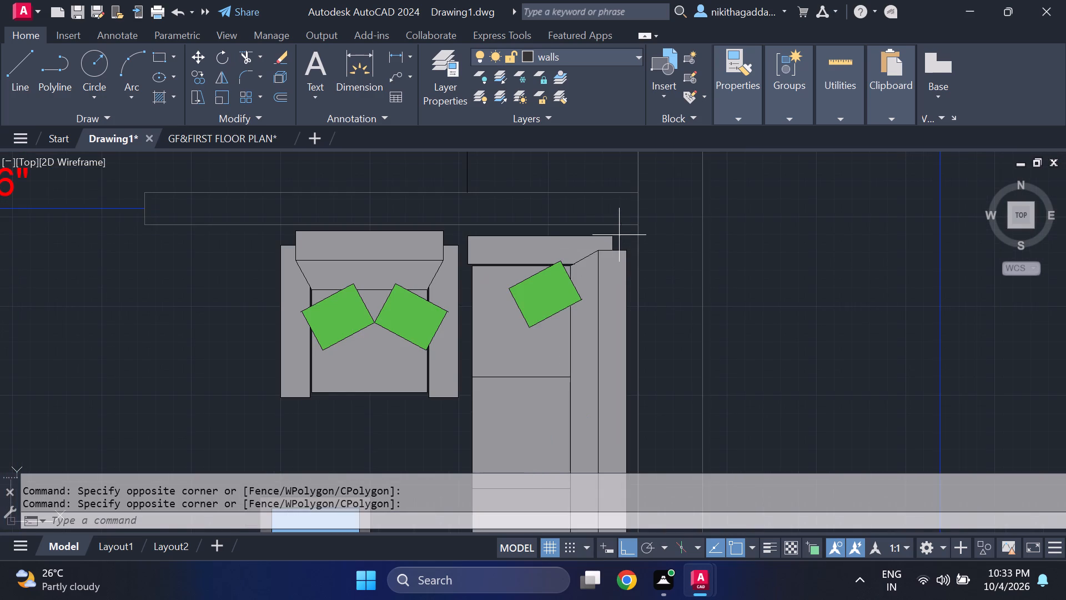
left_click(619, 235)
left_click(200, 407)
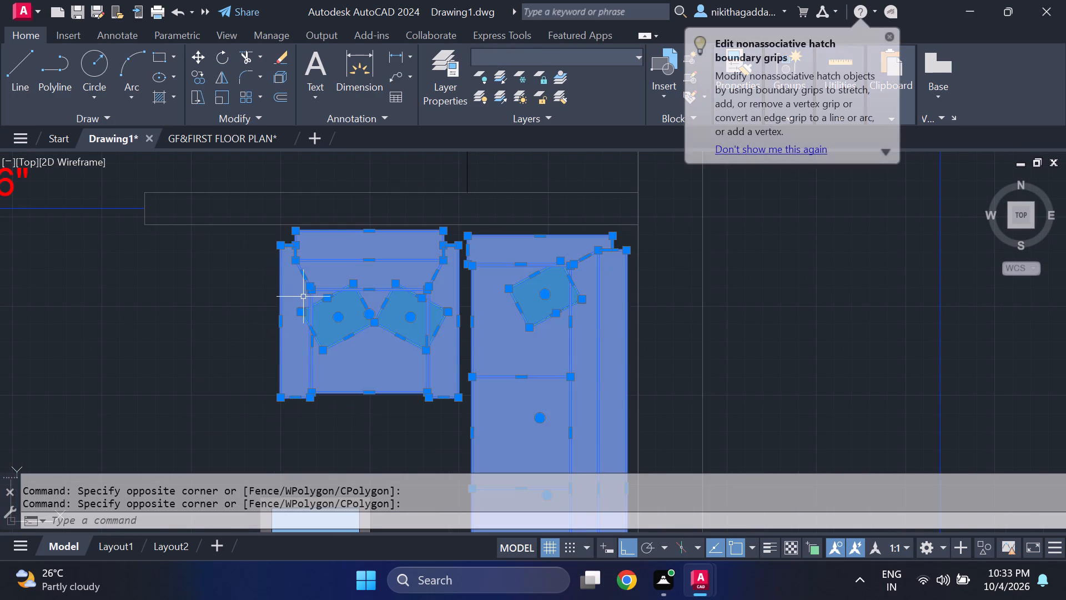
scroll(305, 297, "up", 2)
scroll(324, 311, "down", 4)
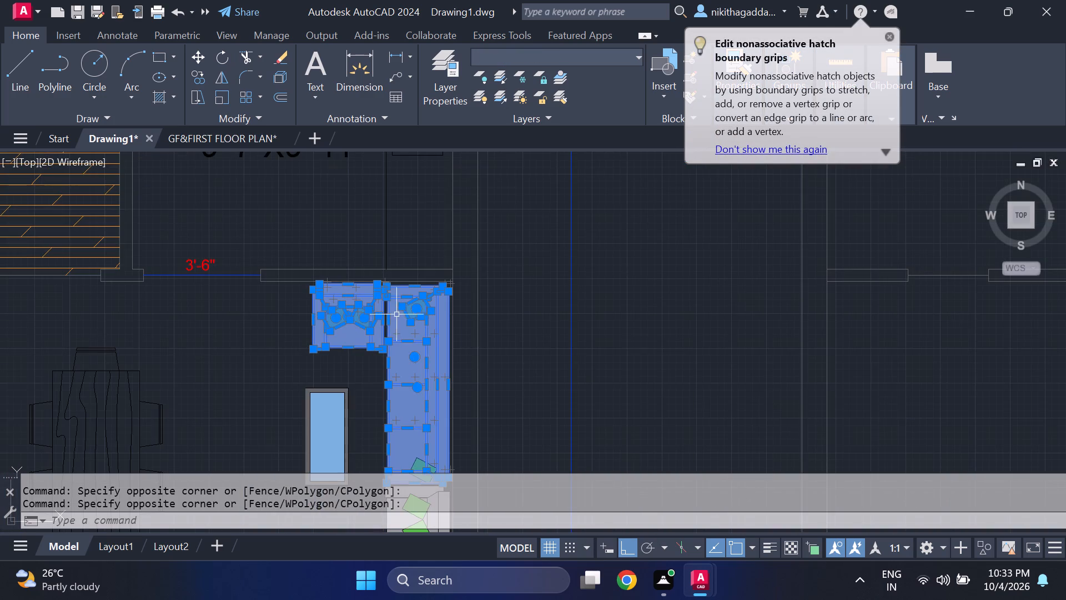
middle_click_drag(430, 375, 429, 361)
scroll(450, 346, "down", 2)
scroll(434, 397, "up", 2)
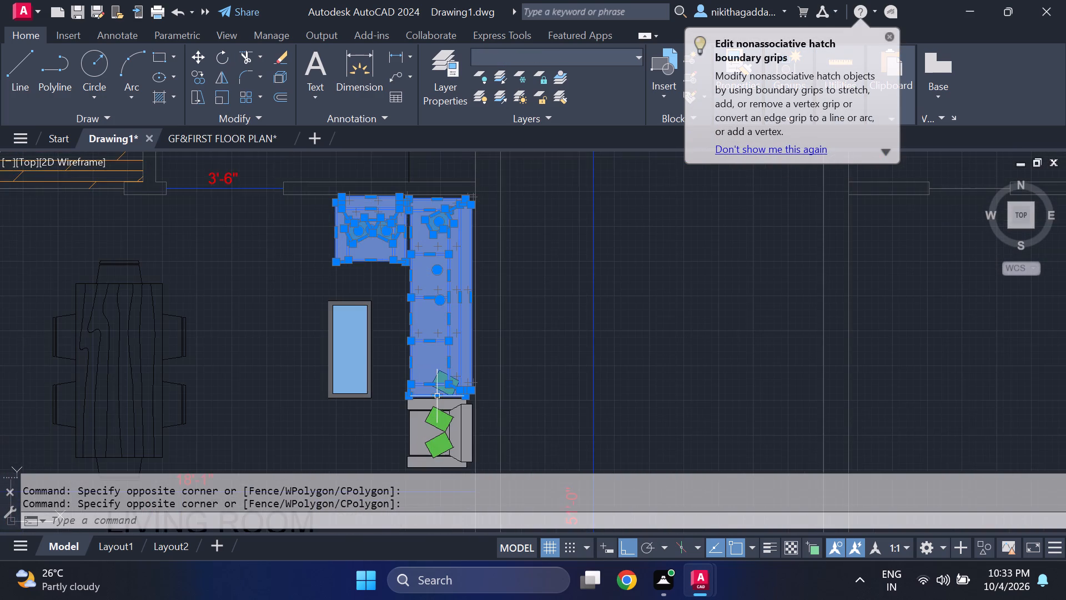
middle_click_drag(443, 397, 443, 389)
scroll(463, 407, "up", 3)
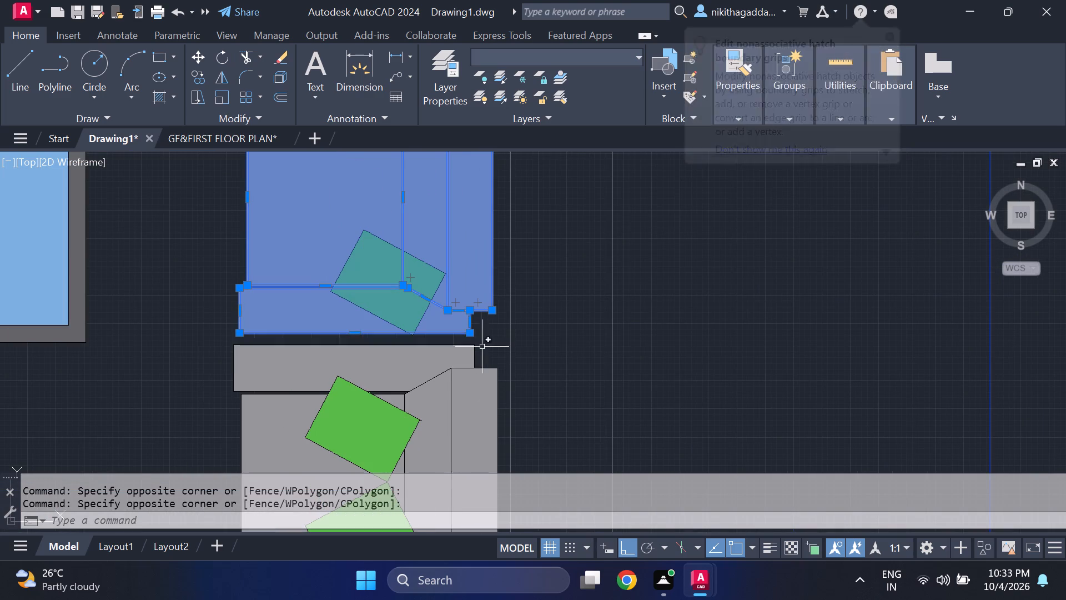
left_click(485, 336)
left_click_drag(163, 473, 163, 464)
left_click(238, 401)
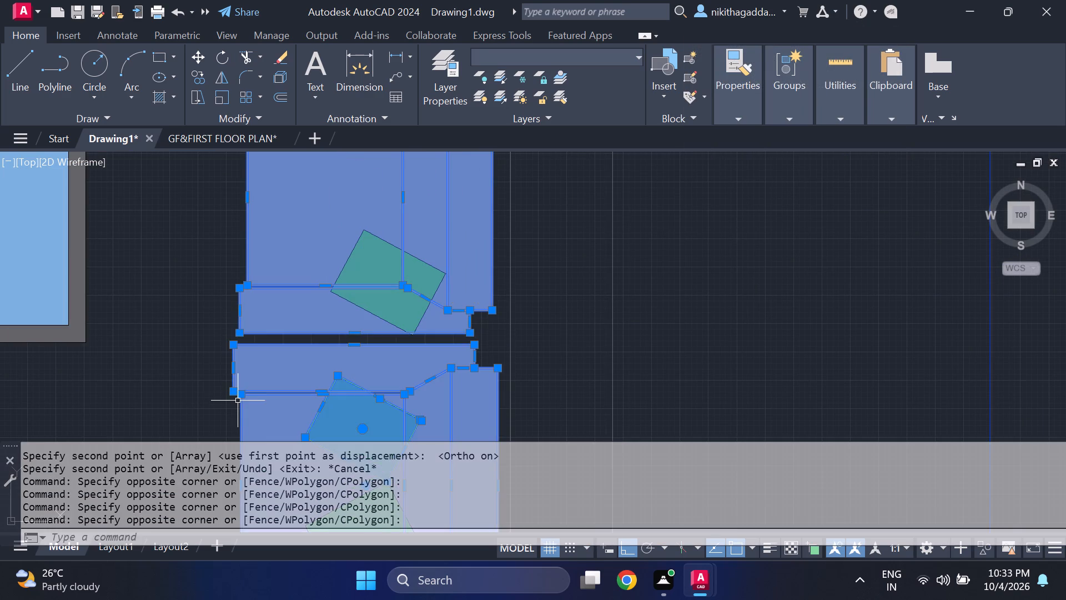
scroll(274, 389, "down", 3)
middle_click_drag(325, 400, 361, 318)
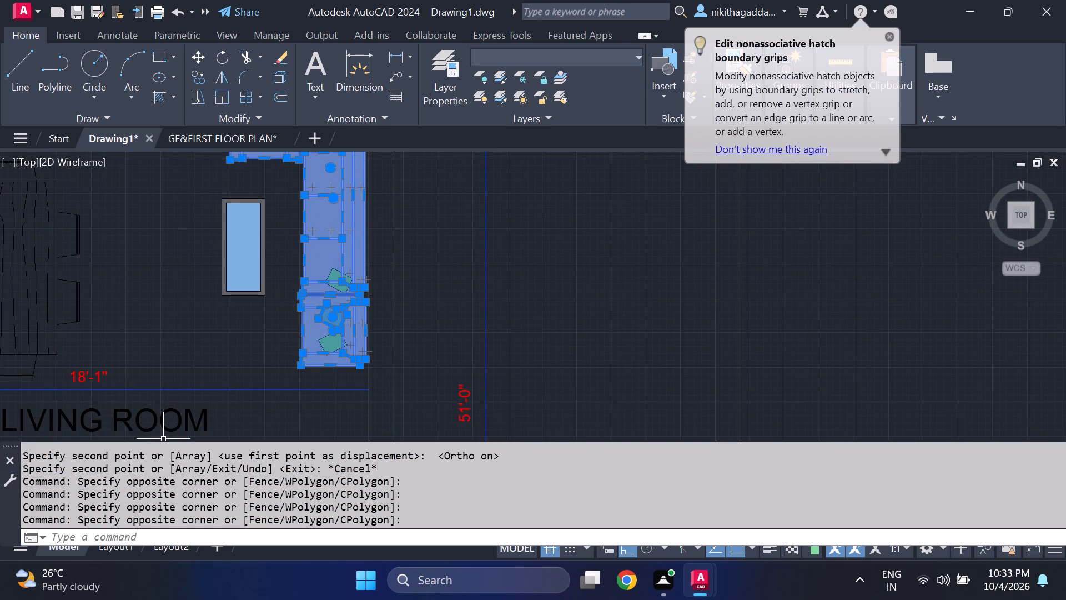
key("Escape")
Select the finished plan's wall between toilet and living room, the wall-side TV unit, the 5'-0"X11'-0" toilet label and the dining table.
scroll(503, 351, "down", 3)
scroll(456, 306, "up", 2)
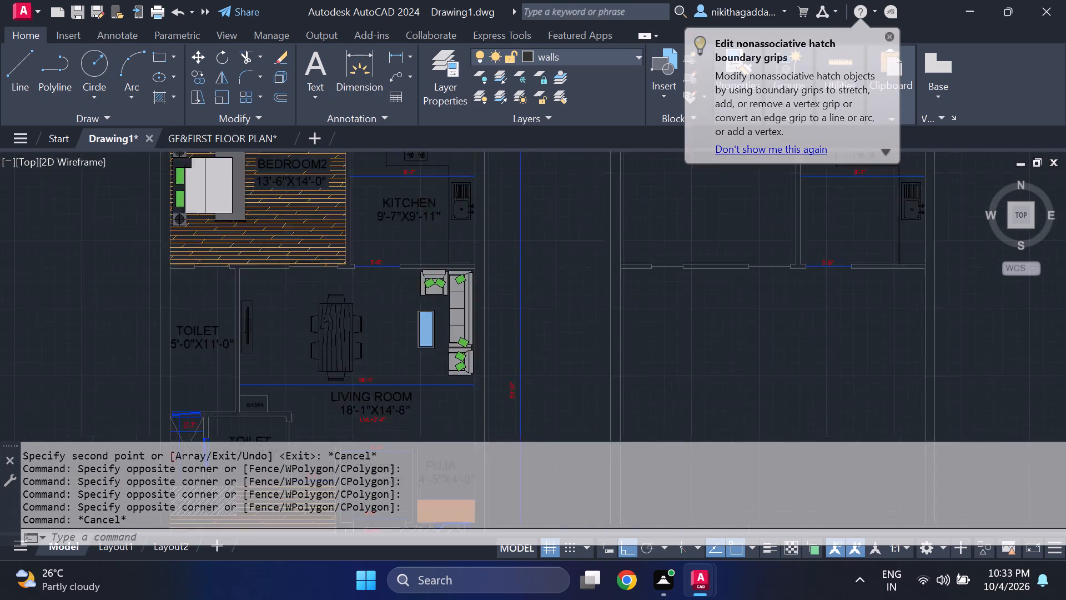
middle_click_drag(199, 303, 346, 288)
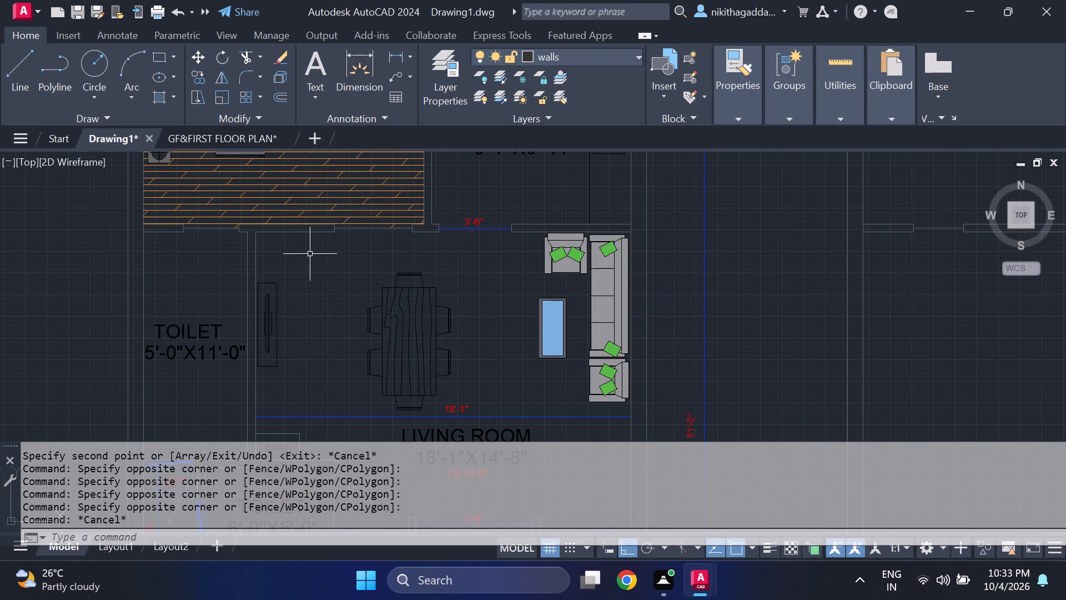
scroll(313, 265, "down", 1)
left_click_drag(309, 262, 304, 262)
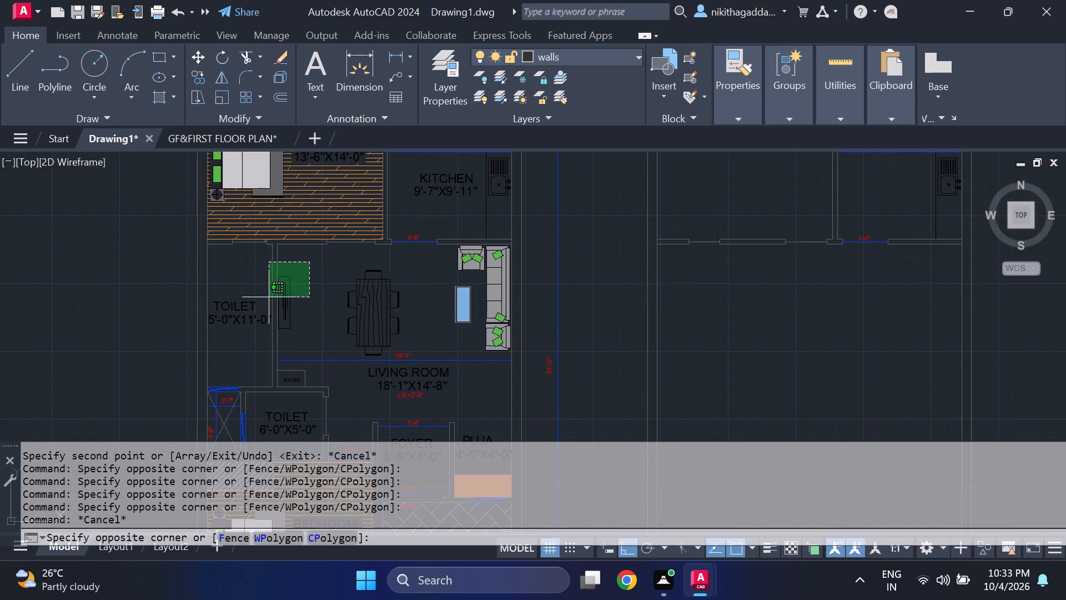
left_click(221, 325)
scroll(223, 324, "up", 1)
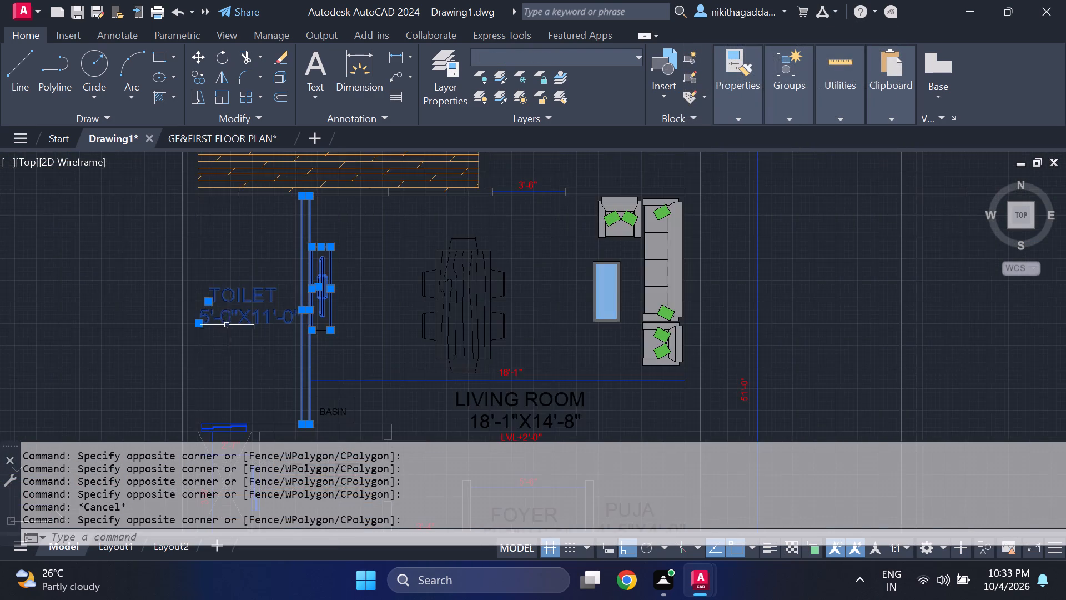
scroll(228, 326, "down", 1)
scroll(271, 374, "up", 2)
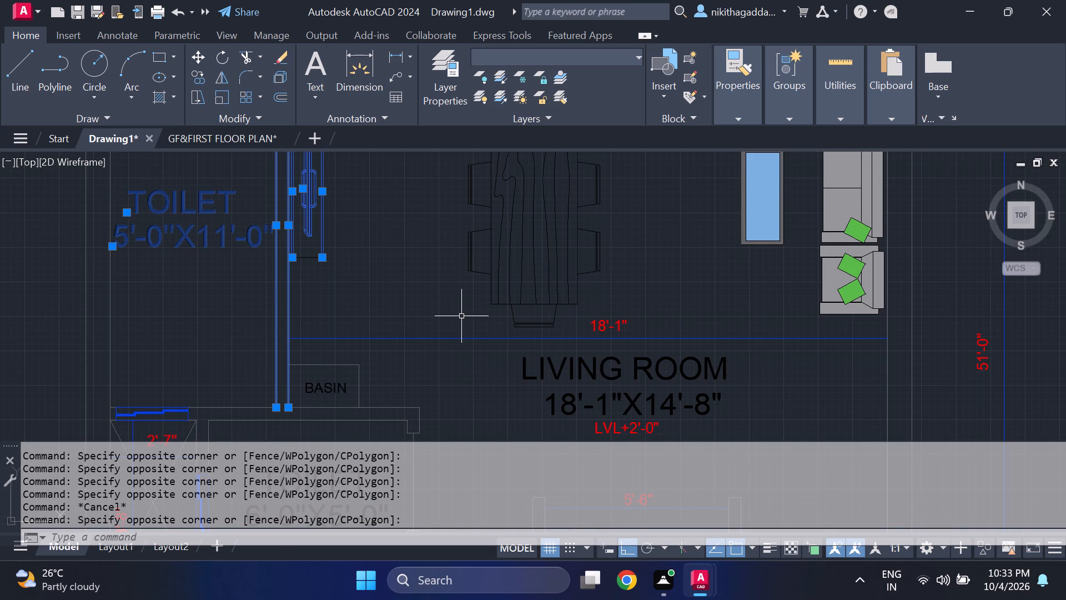
left_click(461, 316)
left_click(430, 310)
scroll(486, 296, "down", 2)
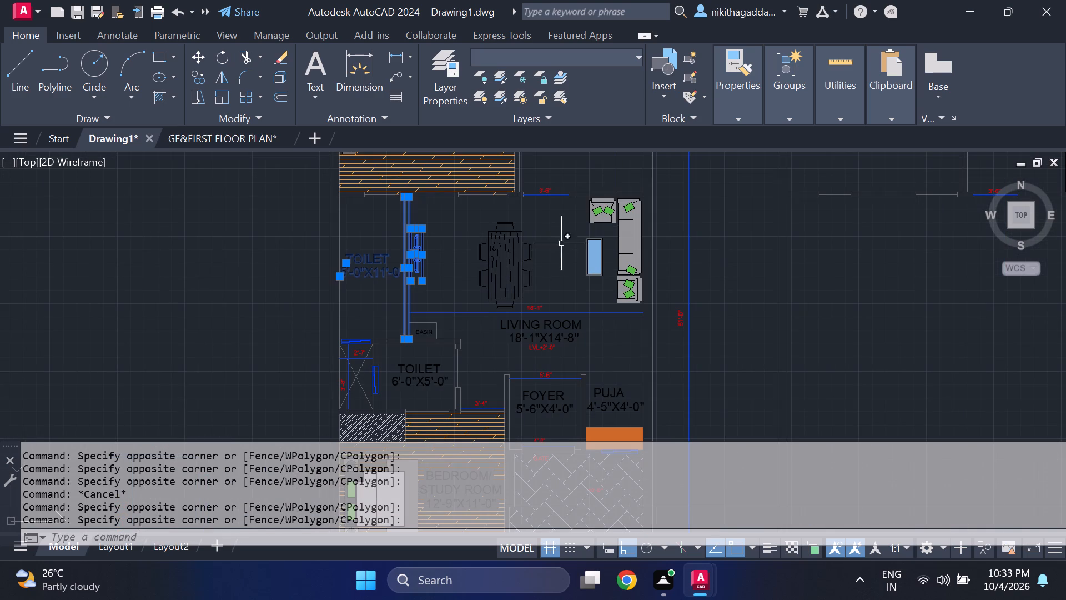
left_click_drag(554, 224, 529, 241)
left_click(455, 291)
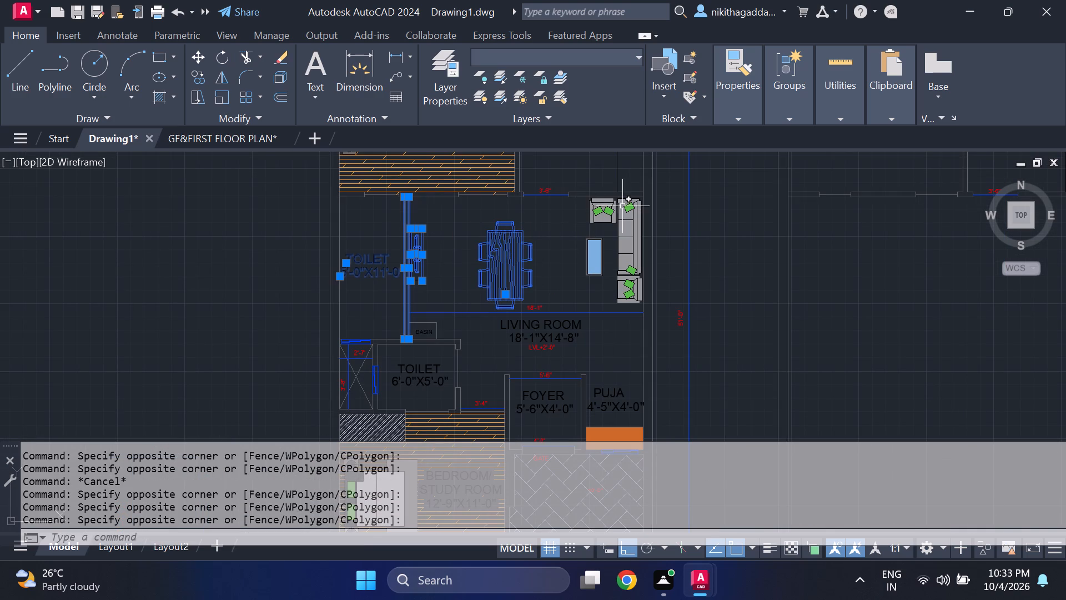
Add the living room's long sofa and its upper green cushion to the selection.
scroll(636, 196, "up", 4)
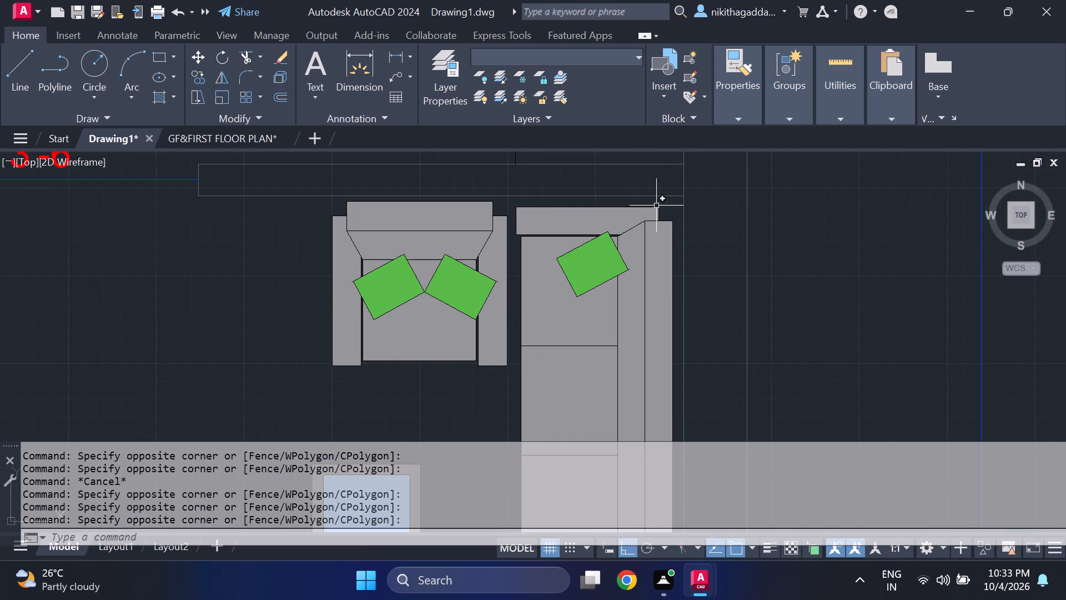
left_click(656, 206)
left_click(545, 227)
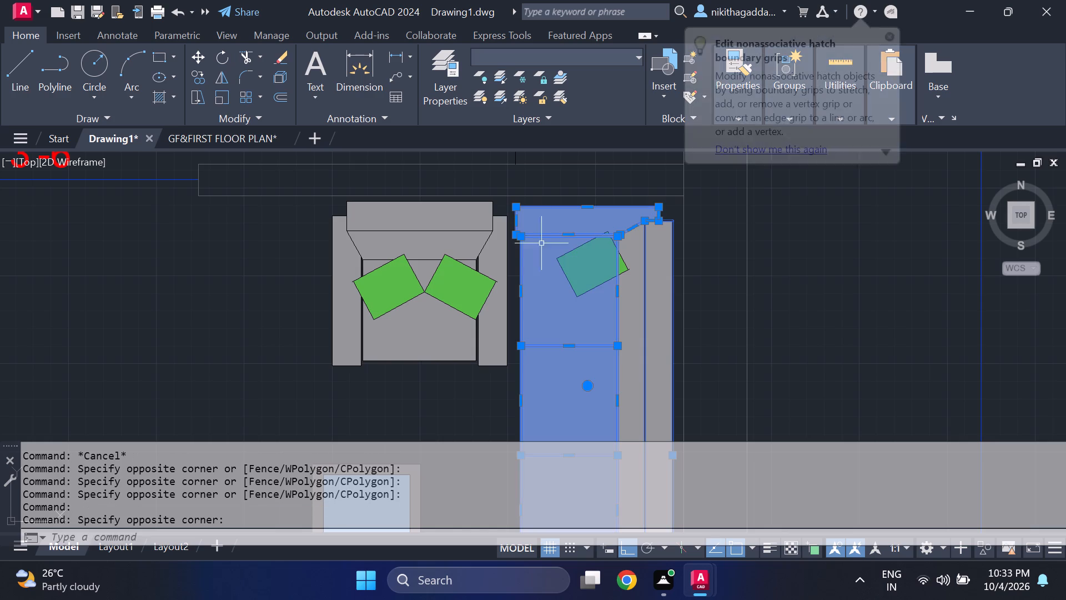
left_click(595, 251)
left_click(572, 279)
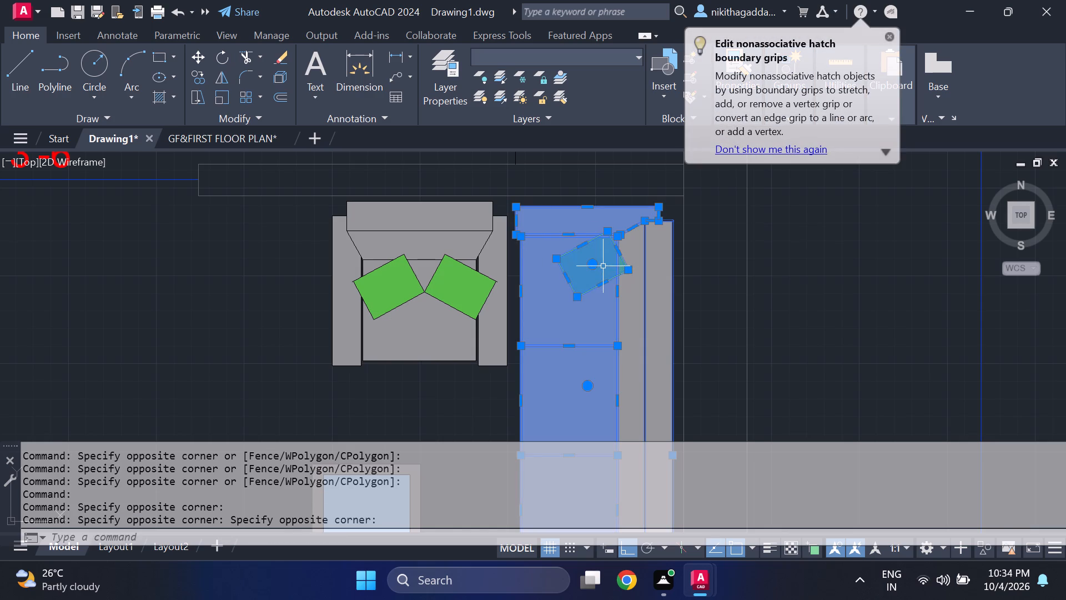
scroll(602, 266, "down", 2)
left_click(622, 298)
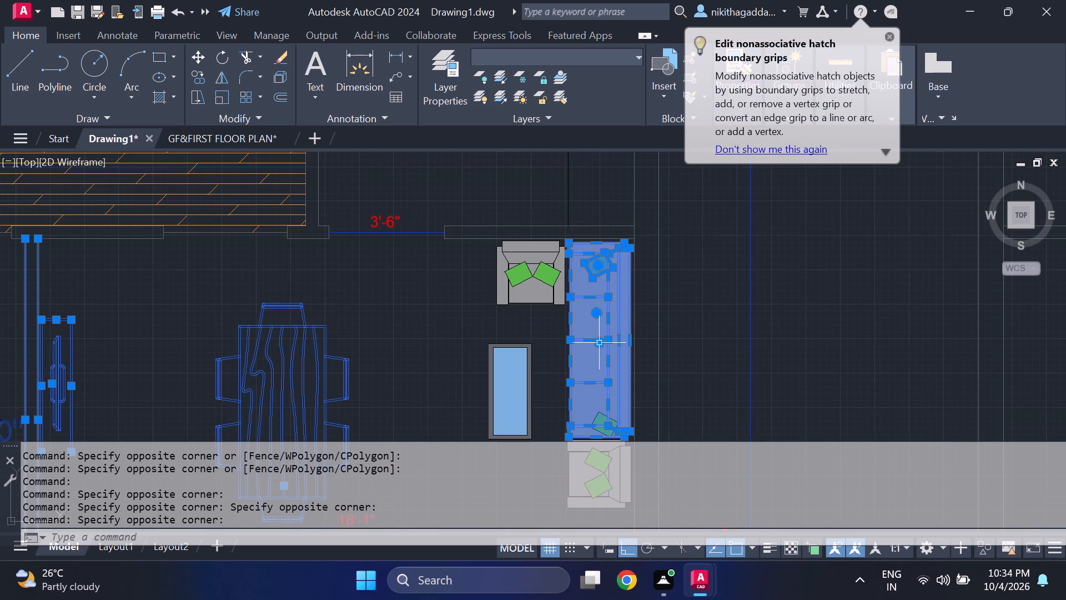
Add the armchair below the long sofa, with both of its green cushions, to the selection.
scroll(601, 339, "down", 2)
scroll(612, 343, "up", 1)
middle_click_drag(605, 397, 608, 355)
scroll(617, 336, "up", 2)
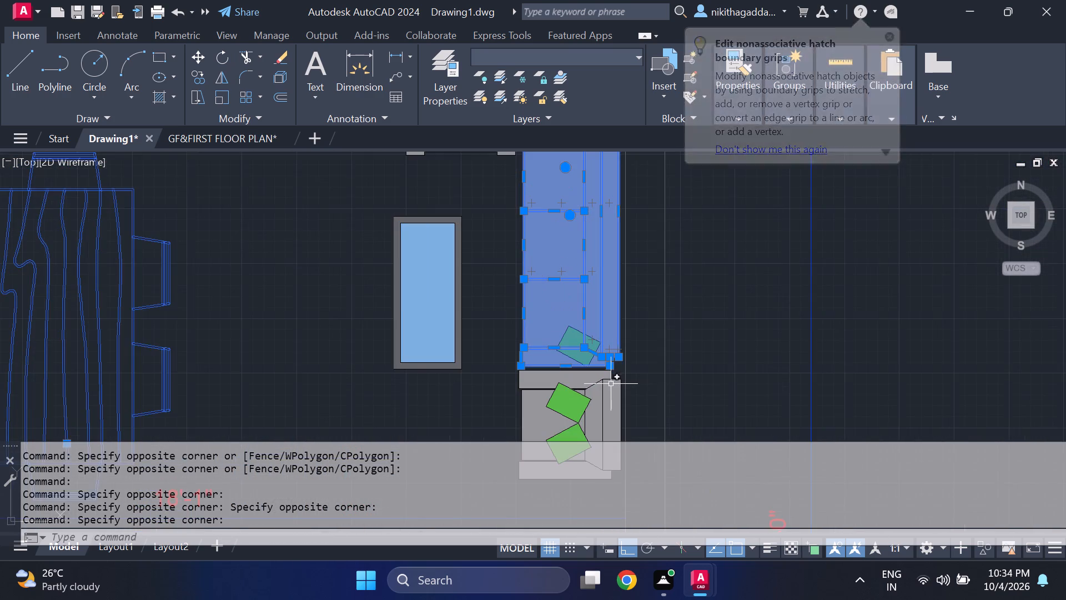
middle_click_drag(602, 403, 609, 316)
scroll(612, 313, "up", 2)
left_click(616, 302)
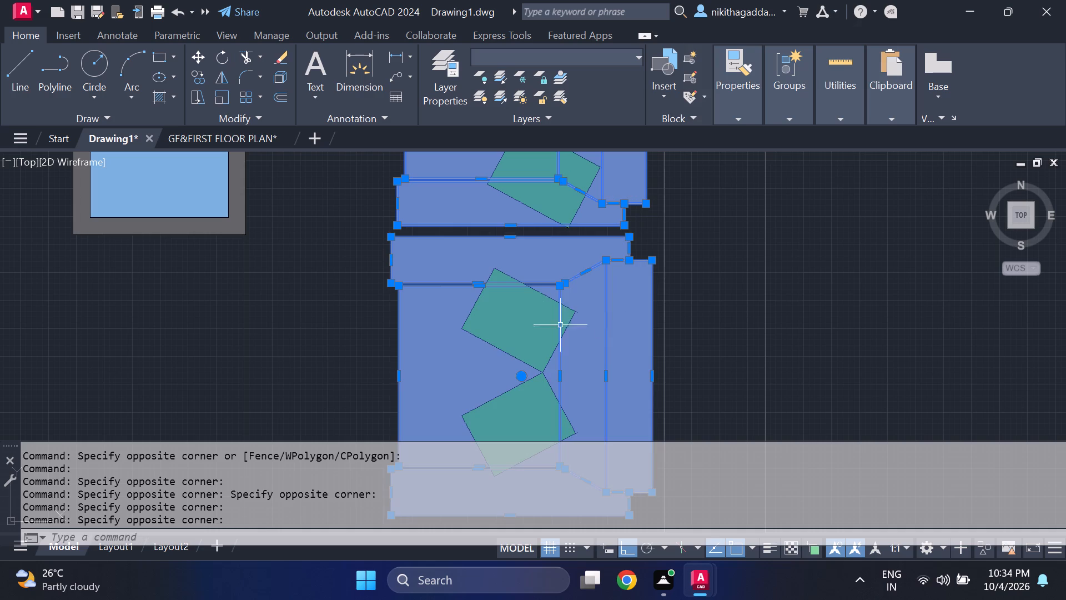
left_click(515, 308)
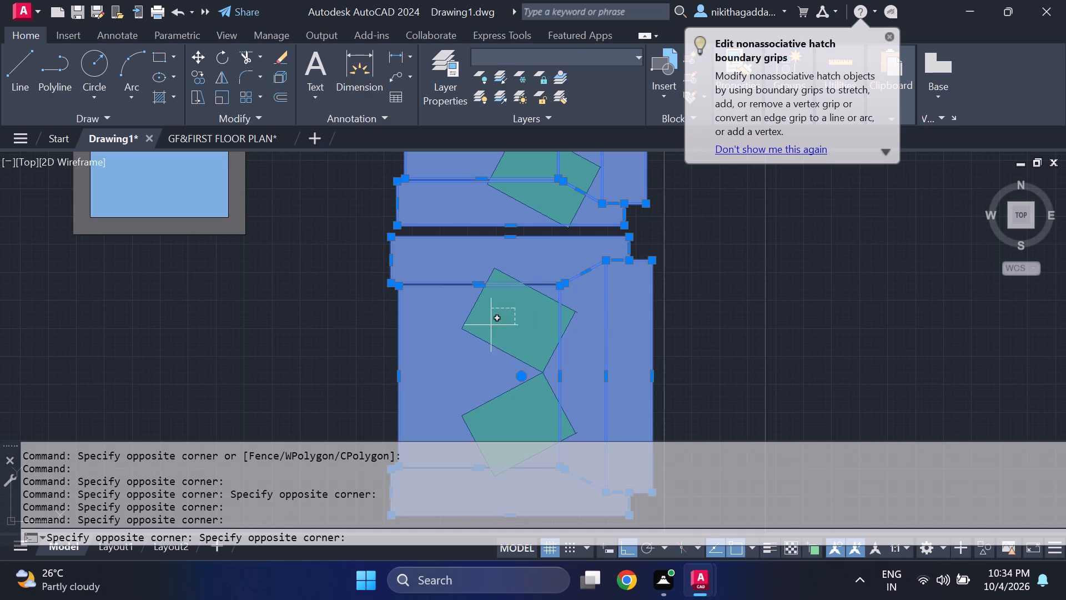
left_click(491, 325)
left_click(515, 405)
left_click(495, 410)
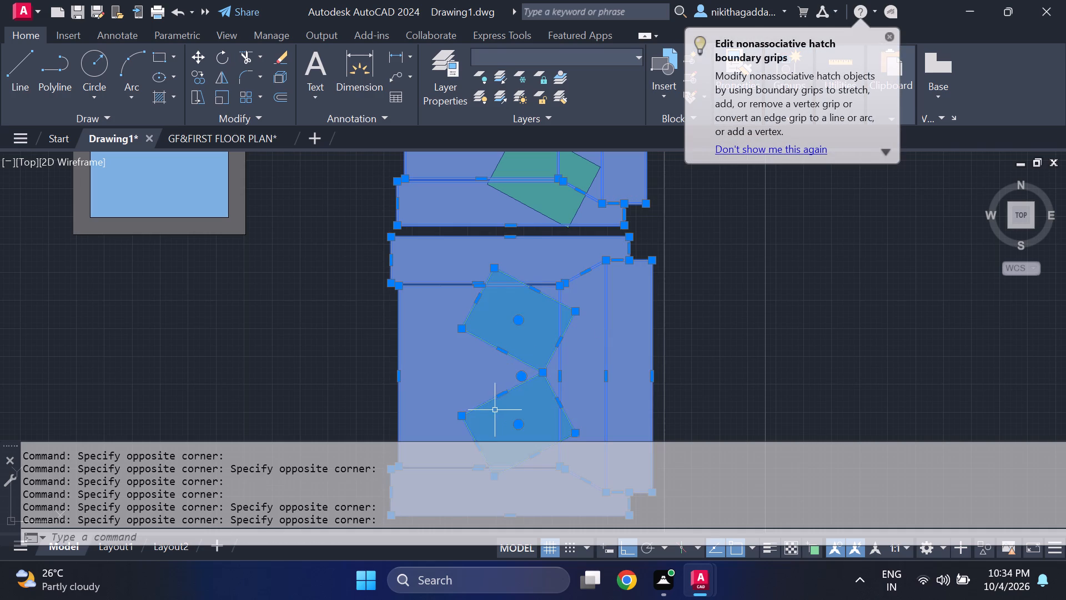
Add the green cushion at the lower end of the long sofa to the selection.
scroll(500, 288, "down", 2)
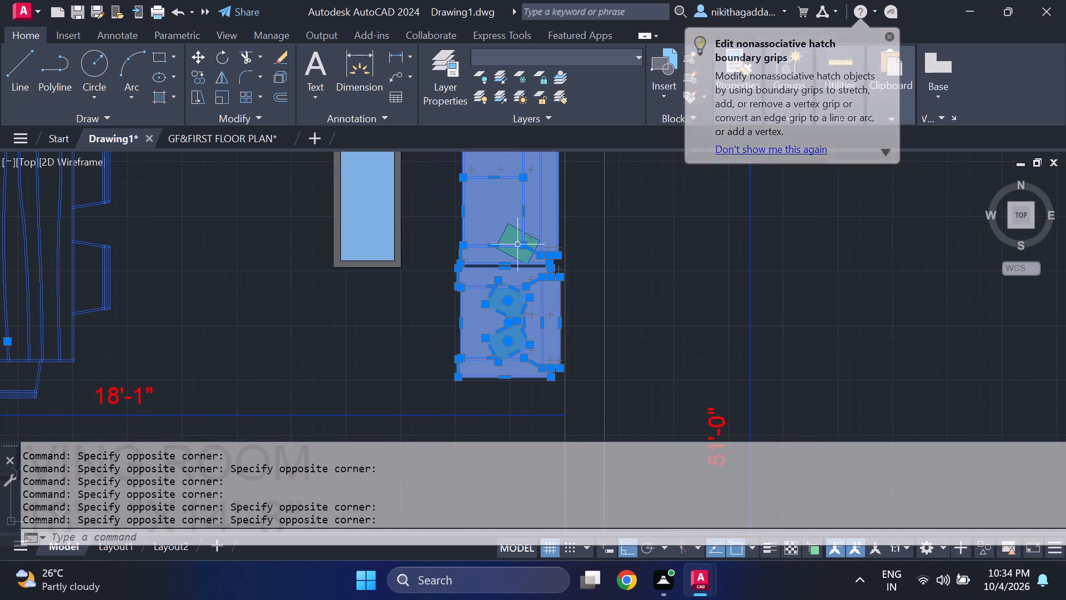
left_click(516, 231)
left_click(505, 239)
scroll(506, 258, "up", 3)
left_click(516, 250)
left_click(525, 243)
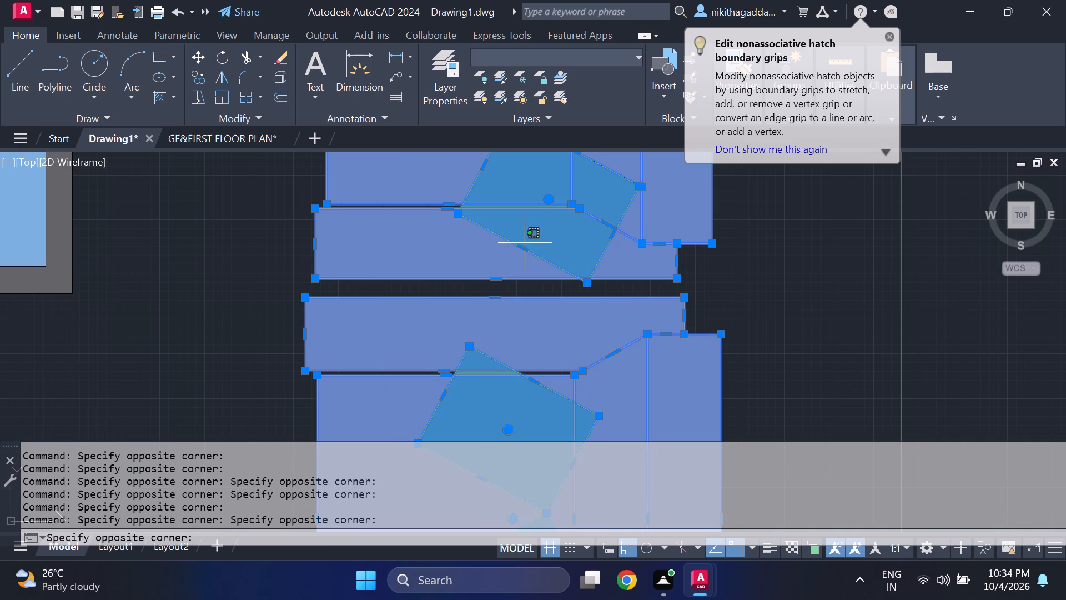
left_click(530, 224)
scroll(526, 229, "down", 3)
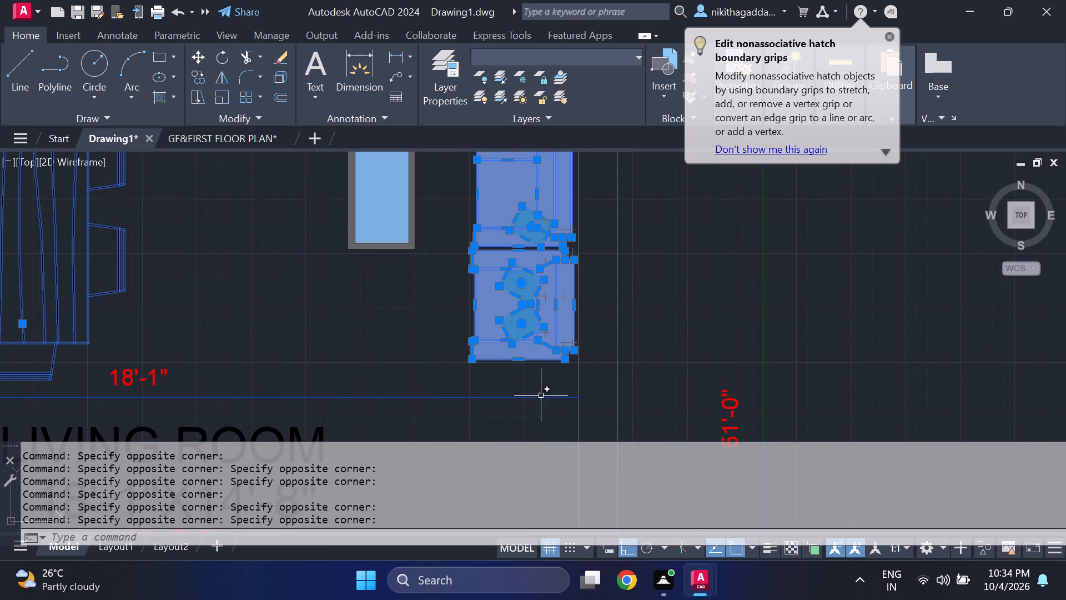
Add the armchair beside the long sofa's upper end, with both green cushions, to the selection.
scroll(431, 233, "down", 1)
middle_click_drag(430, 236, 467, 372)
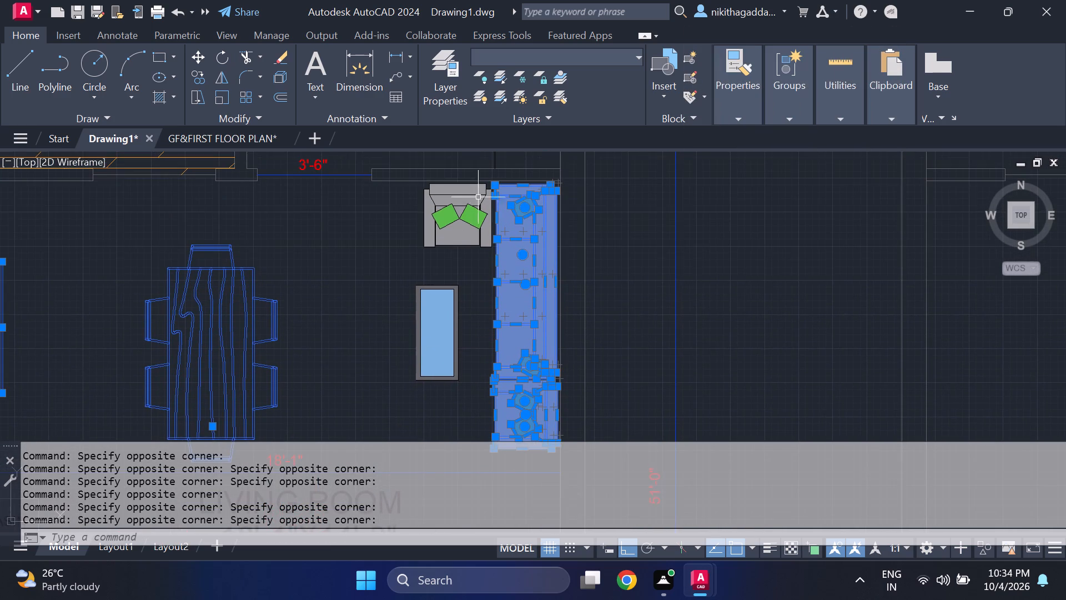
scroll(472, 173, "up", 3)
left_click(530, 193)
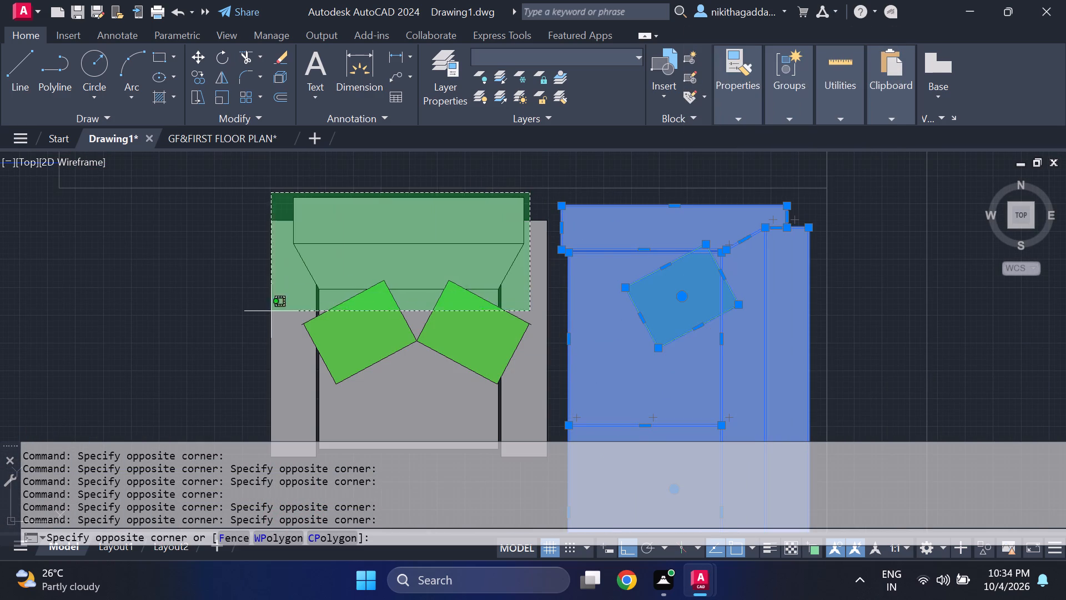
left_click(205, 352)
scroll(383, 333, "down", 2)
scroll(384, 348, "up", 2)
left_click(363, 318)
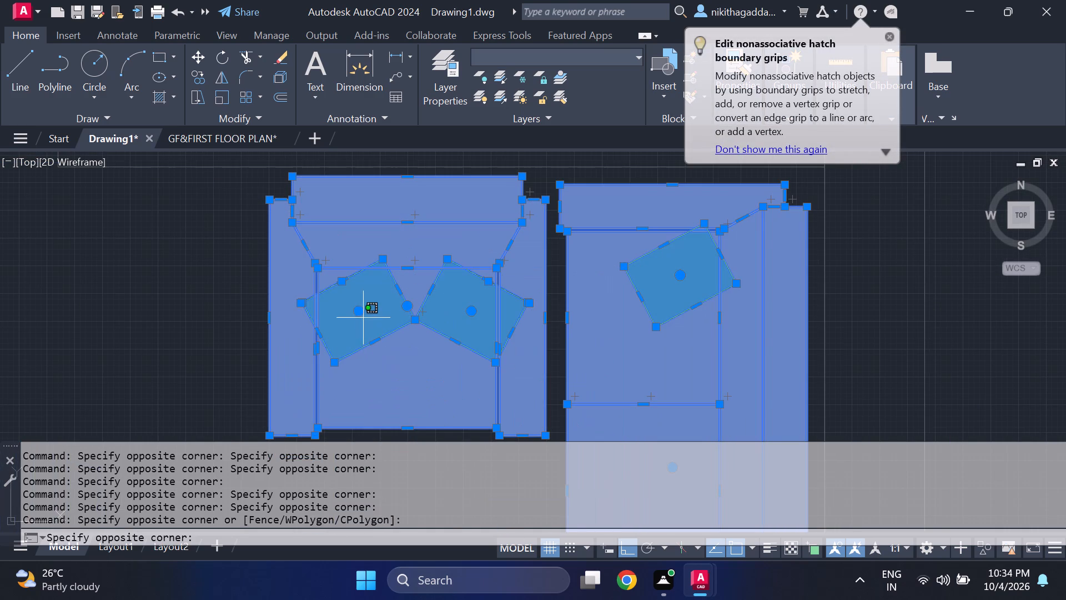
left_click(324, 336)
left_click(336, 327)
left_click(339, 325)
scroll(339, 325, "down", 3)
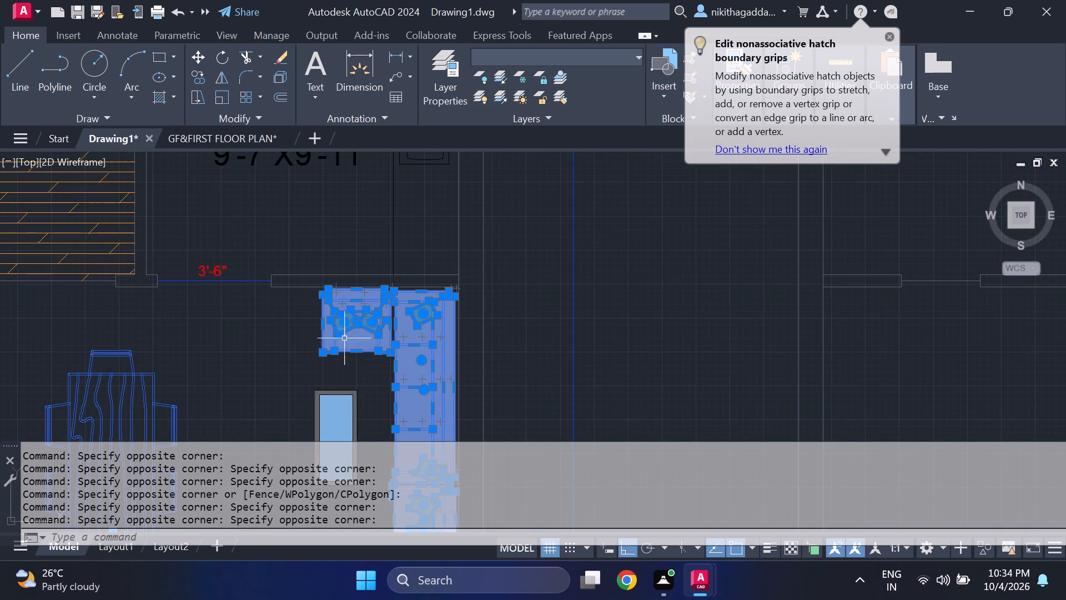
Add the blue-topped coffee table in front of the long sofa to the selection.
middle_click_drag(353, 394, 354, 323)
left_click(365, 316)
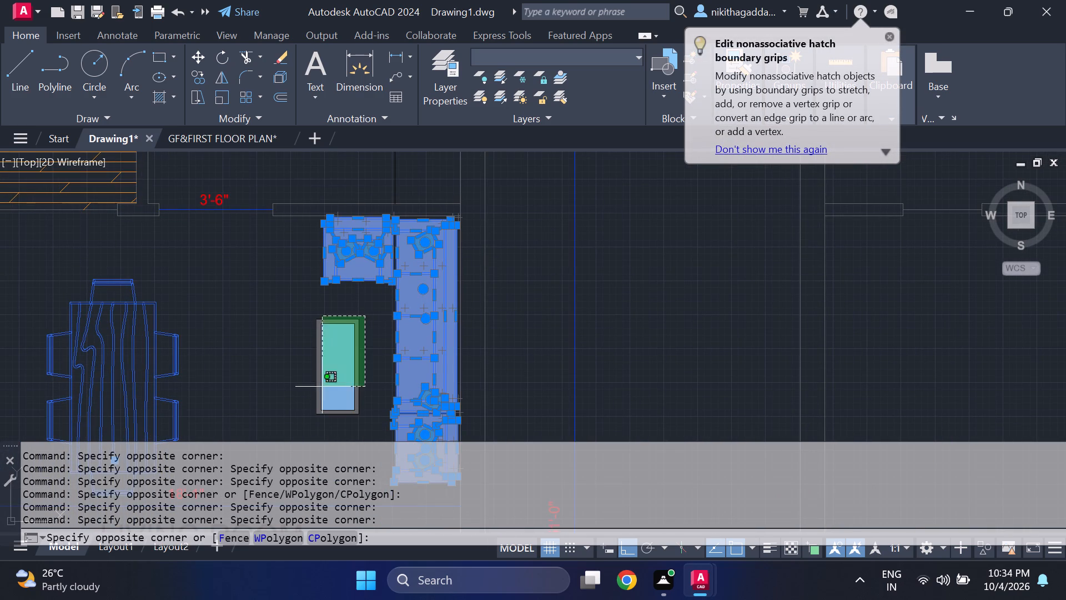
left_click(298, 429)
Copy the selected partition wall, toilet label, TV unit, dining set, sofas and coffee table horizontally to the matching position in the new plan.
scroll(324, 403, "up", 3)
scroll(325, 403, "down", 5)
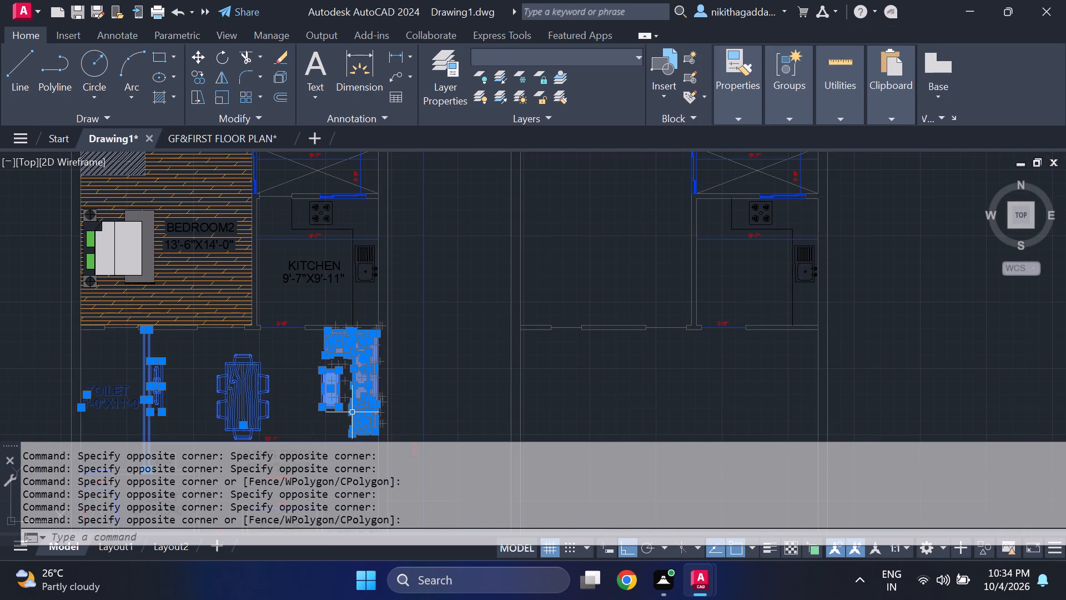
scroll(401, 337, "down", 2)
scroll(386, 370, "up", 3)
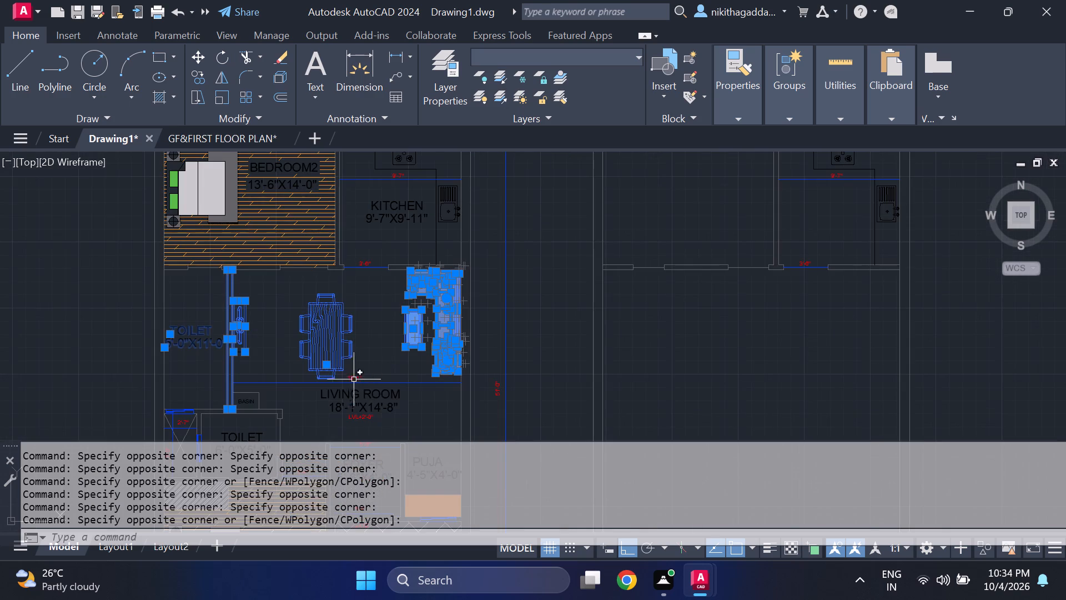
middle_click_drag(328, 391, 342, 327)
middle_click(342, 327)
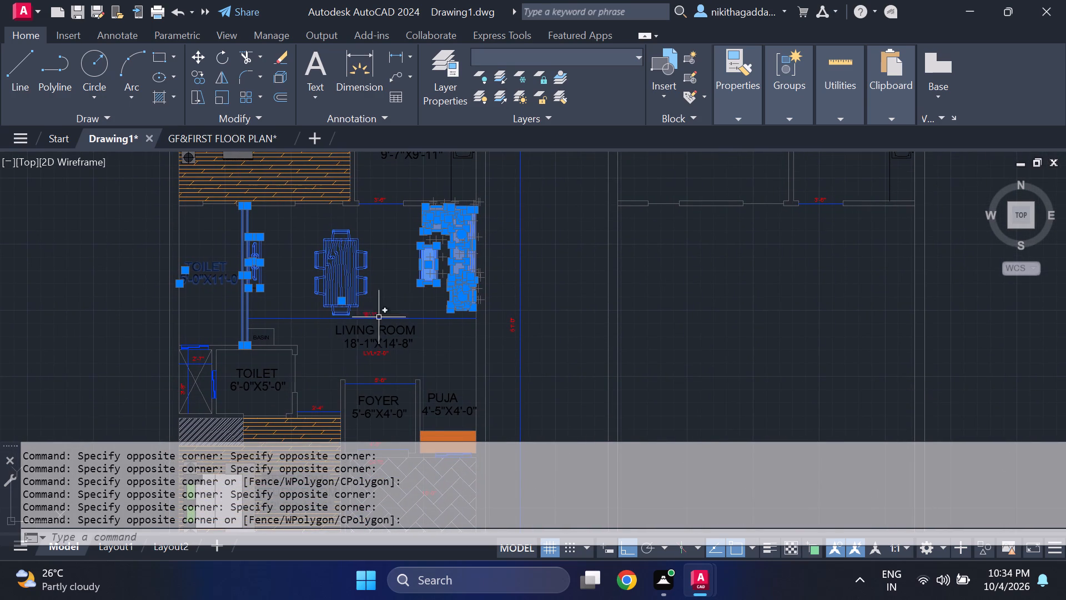
middle_click_drag(392, 210, 394, 249)
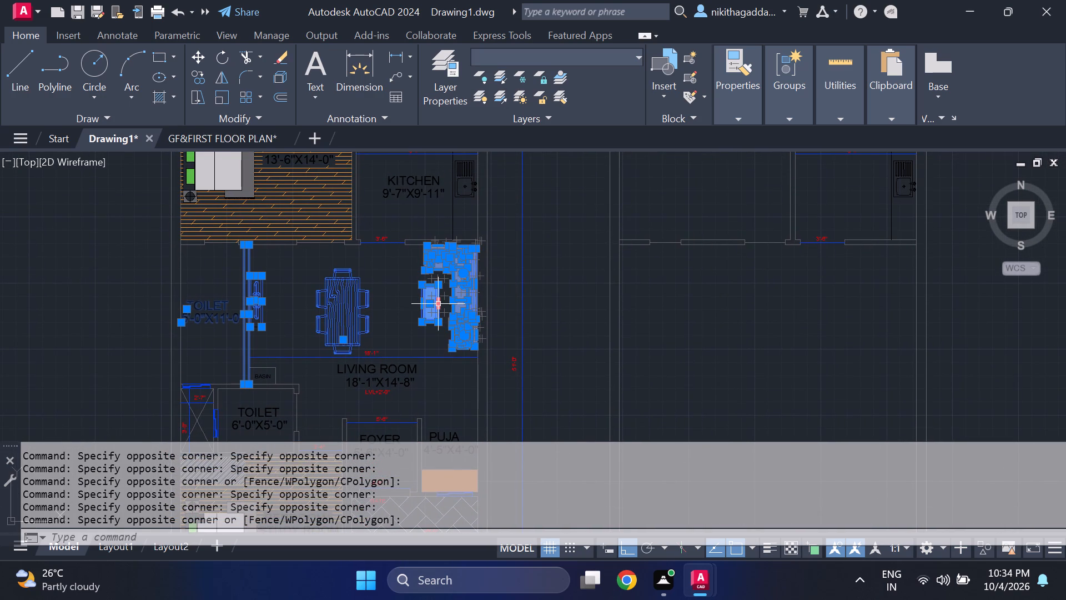
type("CO")
key("Return")
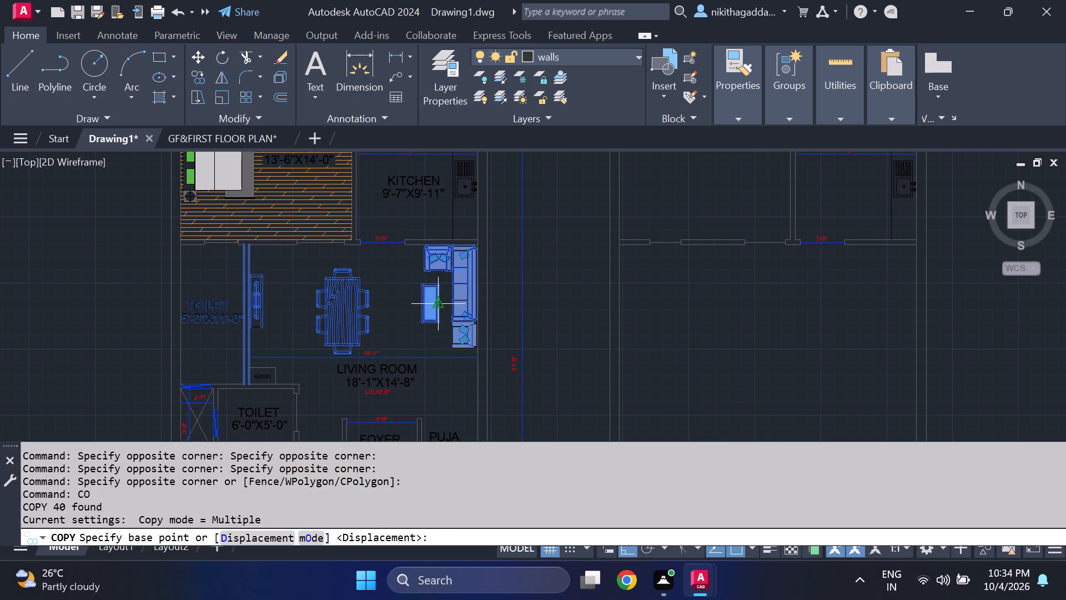
left_click(242, 244)
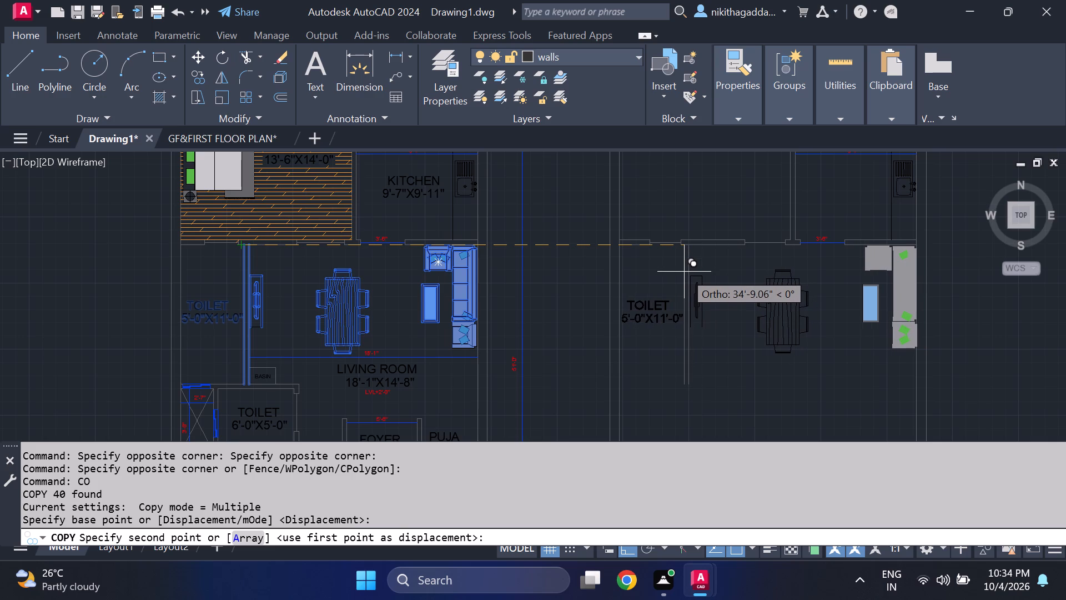
left_click(682, 269)
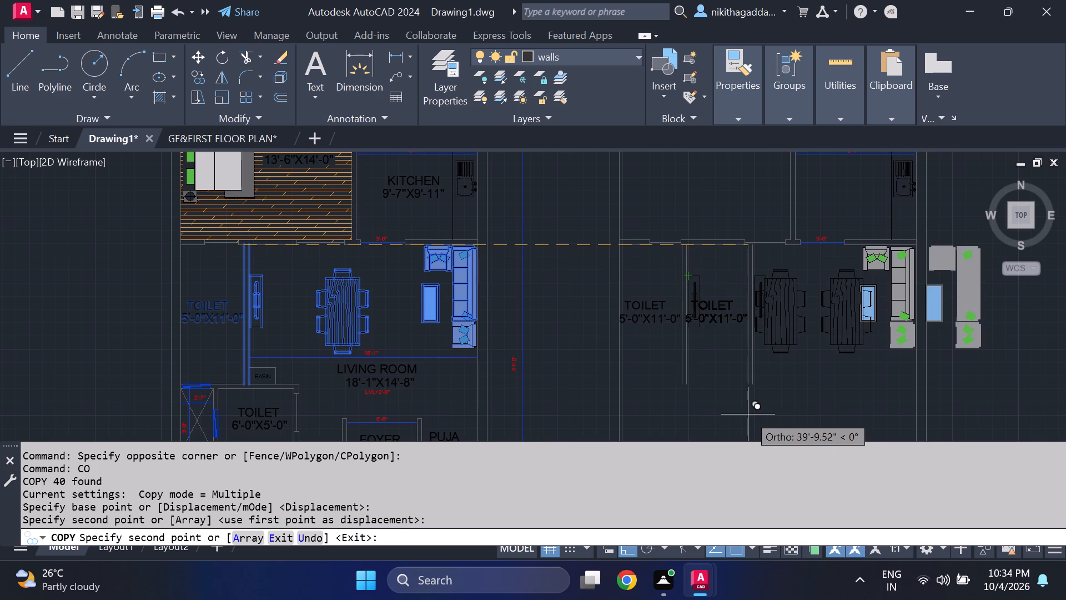
key("Escape")
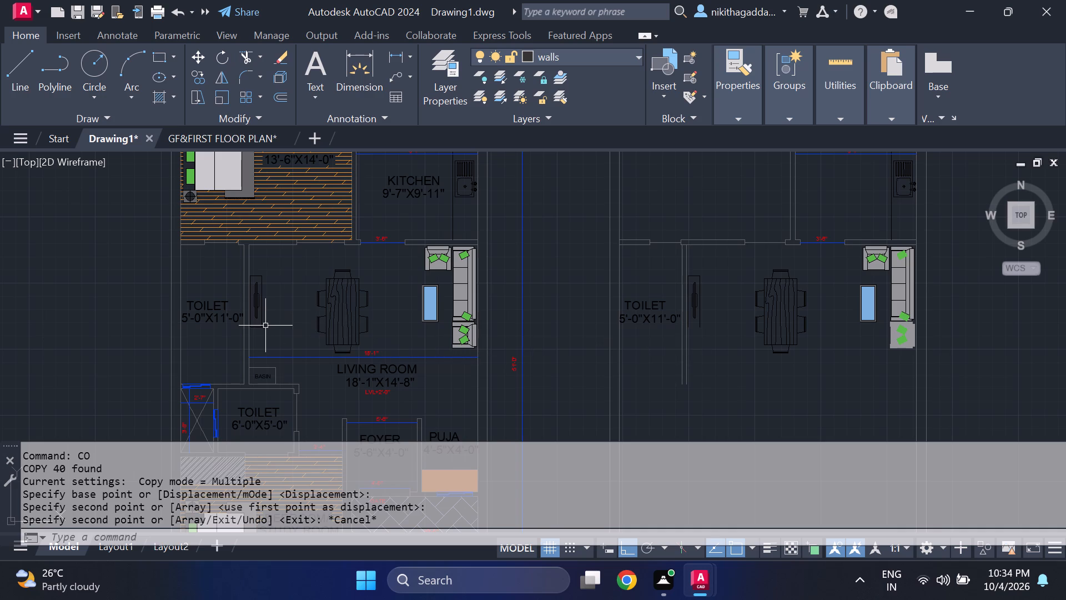
Copy the lower edge line of the living room's TV unit onto the matching TV unit in the new plan.
scroll(258, 317, "up", 1)
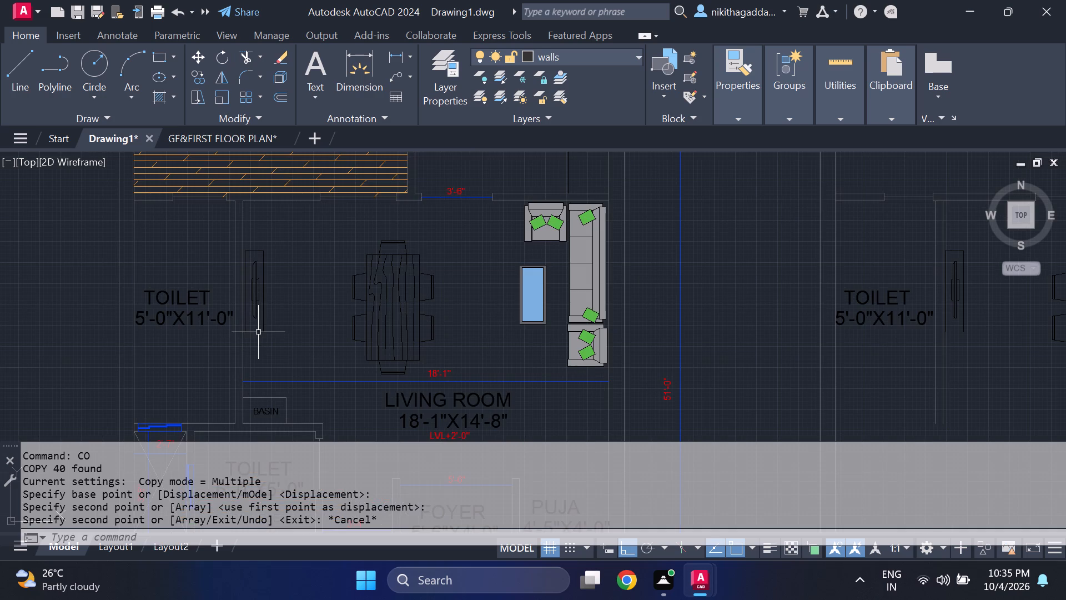
left_click(258, 332)
type("CO")
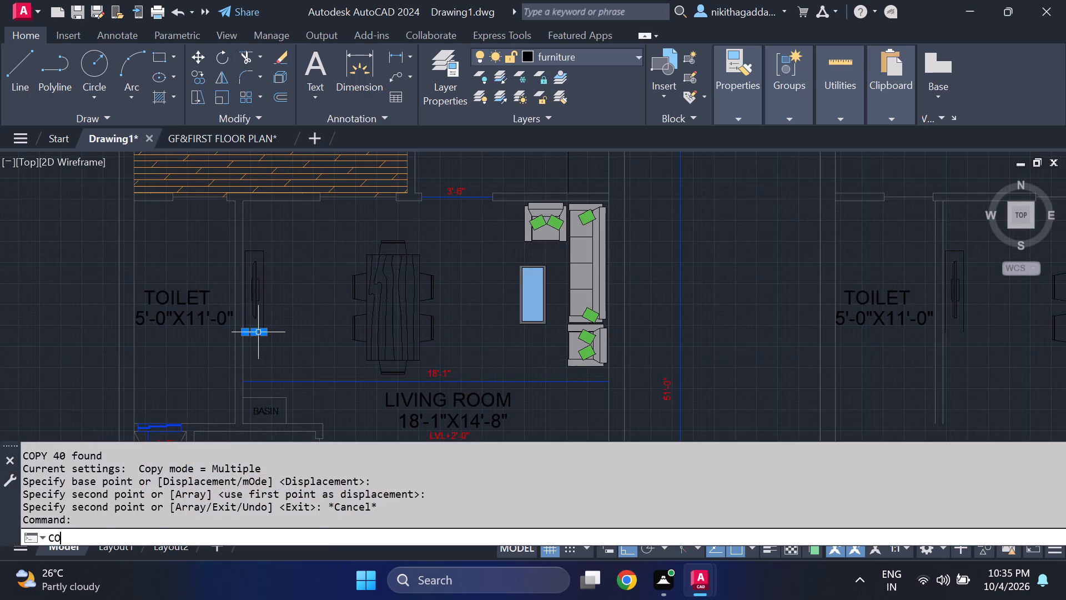
key("Return")
left_click(267, 330)
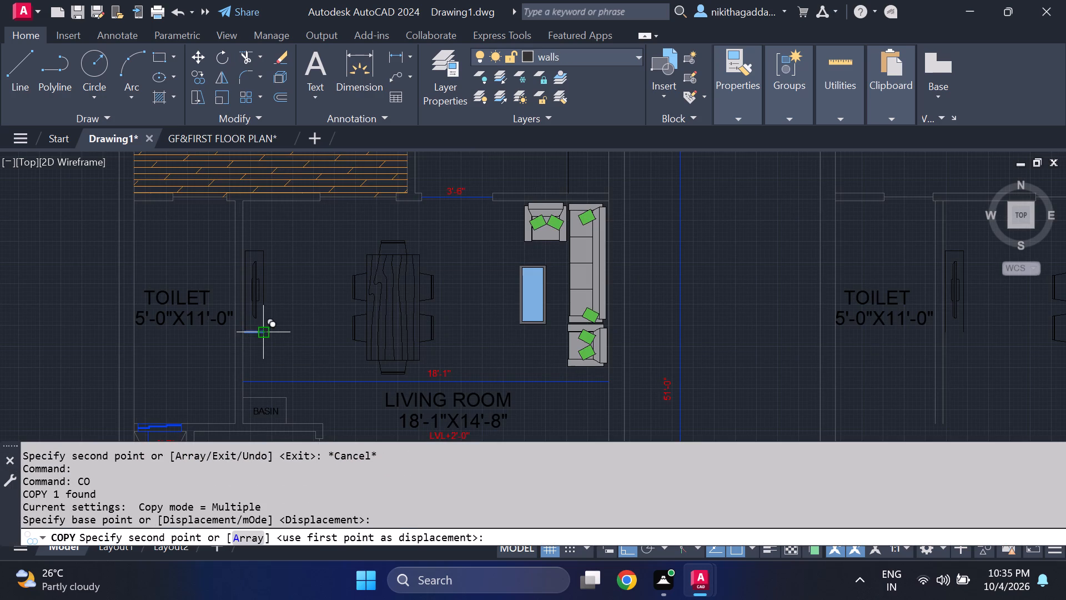
left_click(959, 324)
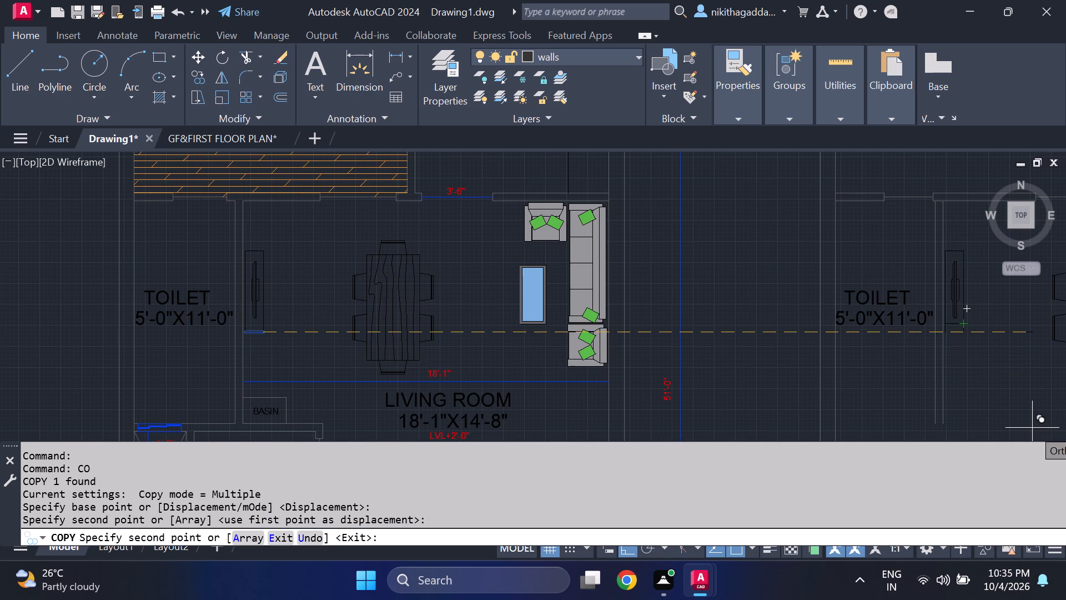
key("Escape")
Select the four outline edges of the upper green cushion on the armchair below the long sofa in the finished plan.
scroll(912, 330, "down", 3)
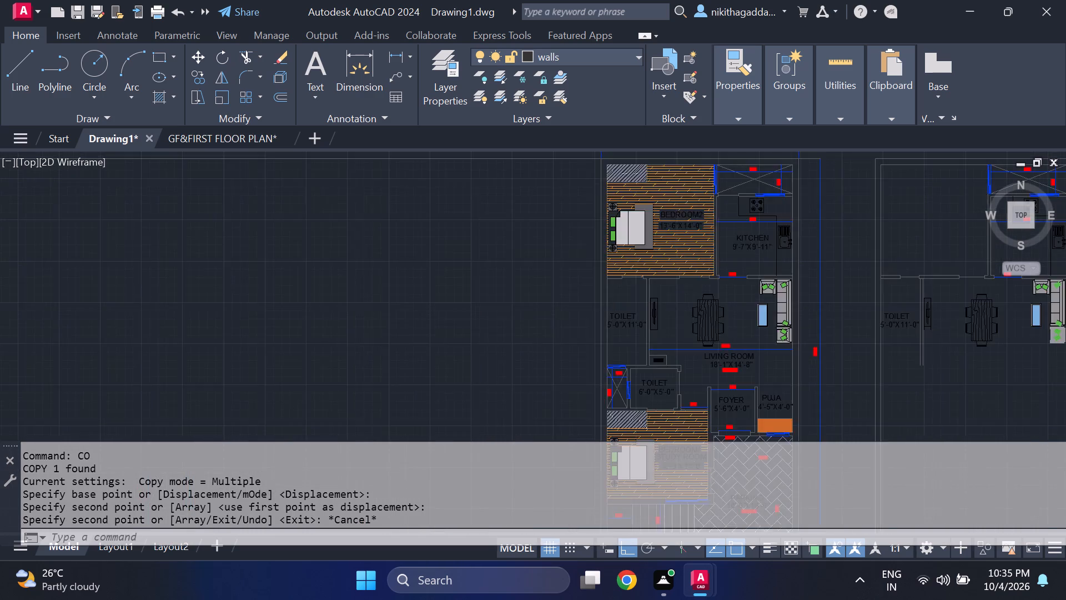
scroll(958, 363, "up", 1)
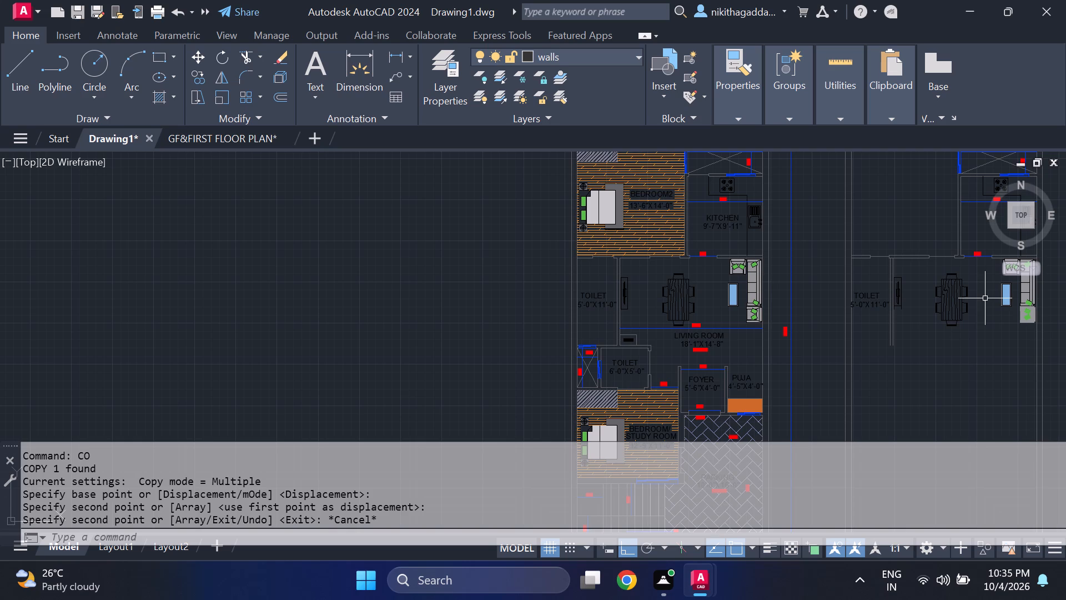
scroll(1022, 301, "up", 1)
middle_click_drag(1022, 301, 908, 301)
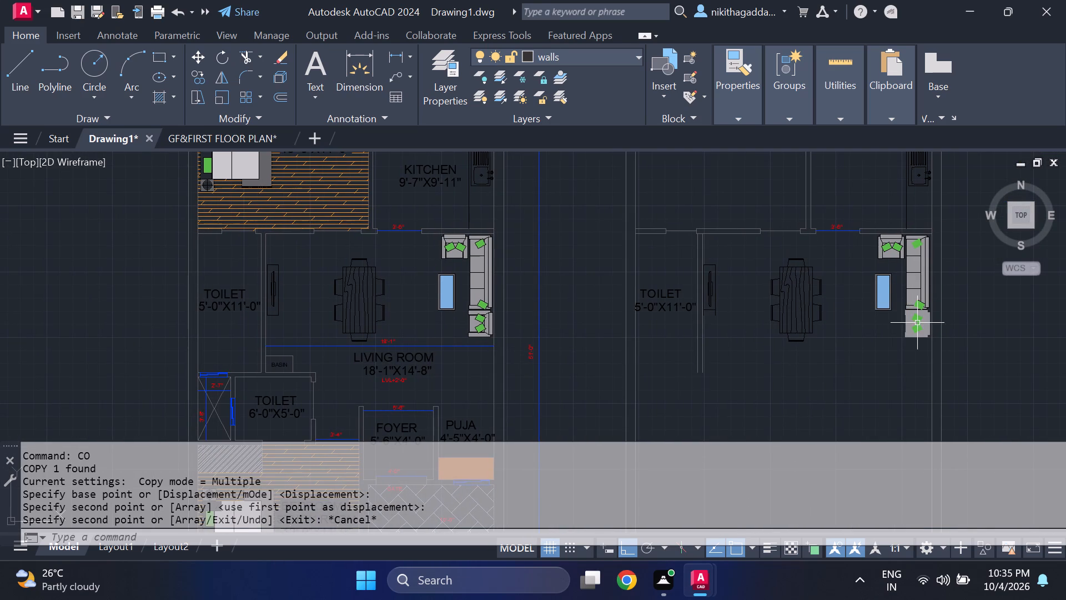
scroll(919, 323, "up", 2)
scroll(916, 293, "down", 1)
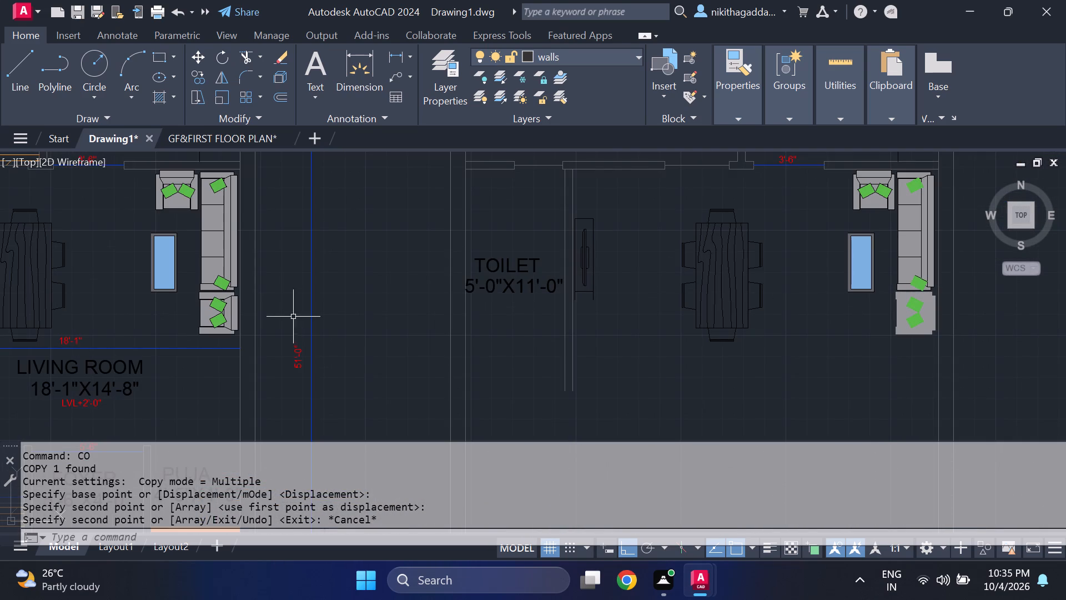
scroll(234, 314, "up", 2)
scroll(192, 297, "up", 2)
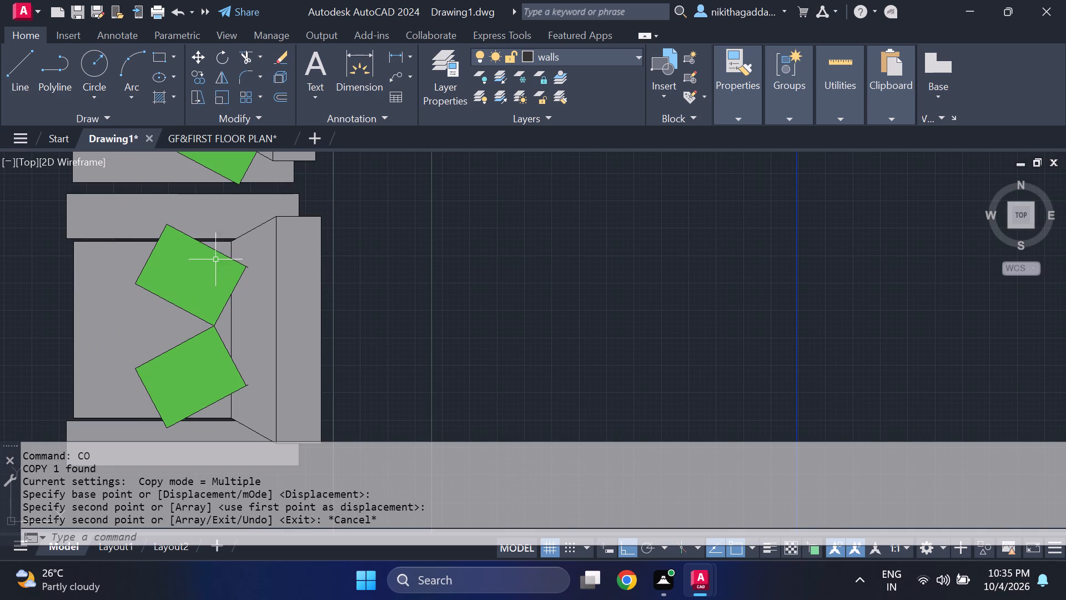
left_click(219, 253)
left_click(180, 309)
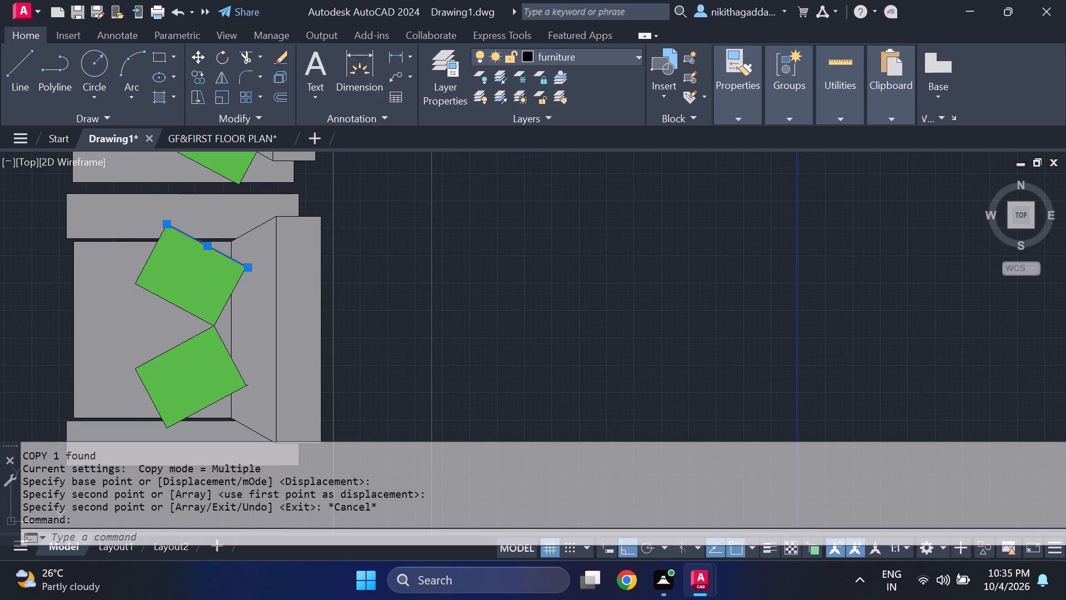
left_click(227, 301)
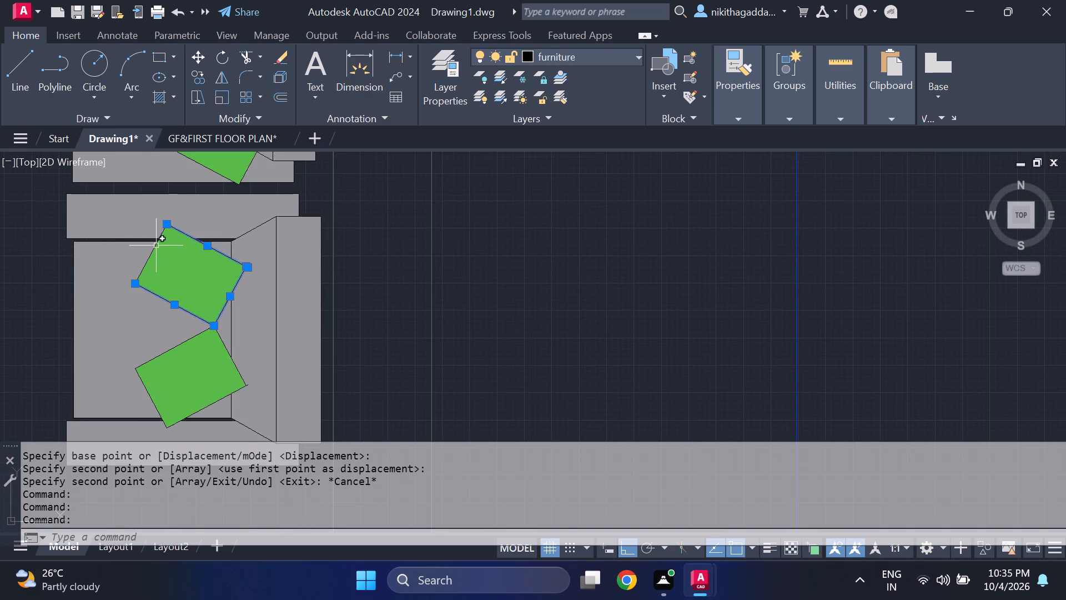
left_click(156, 246)
Add the outline edges of the same armchair's lower green cushion to the selection.
scroll(262, 291, "down", 3)
scroll(250, 348, "down", 2)
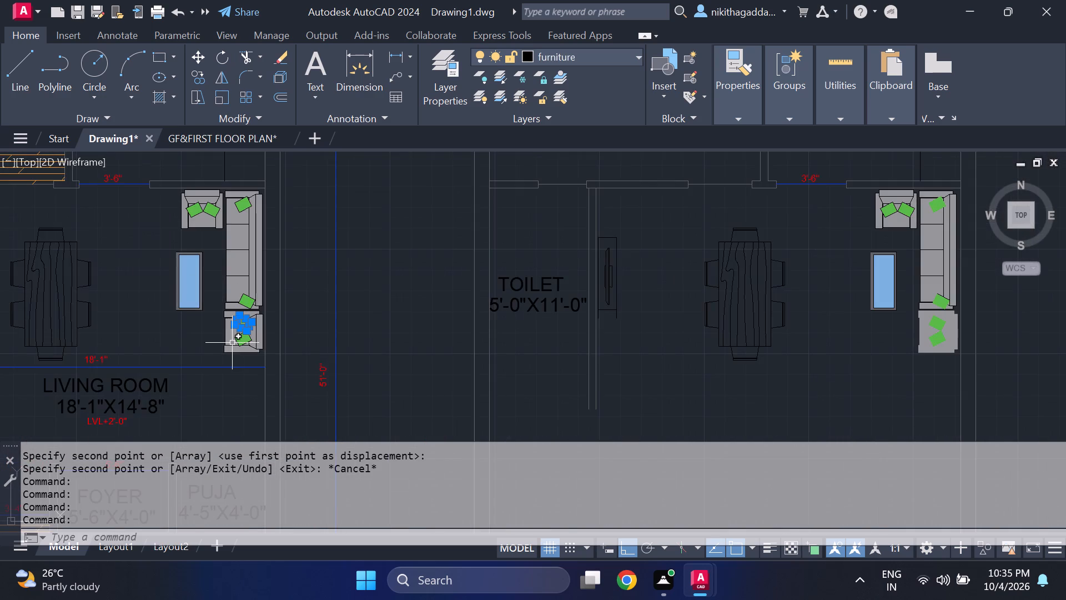
scroll(232, 342, "up", 3)
left_click(262, 311)
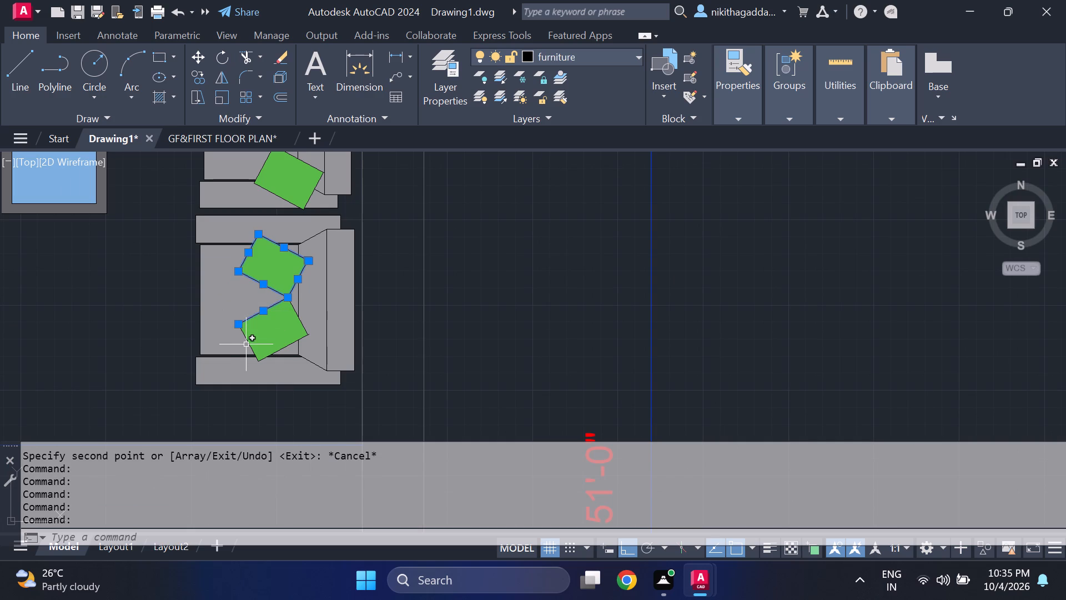
left_click(249, 343)
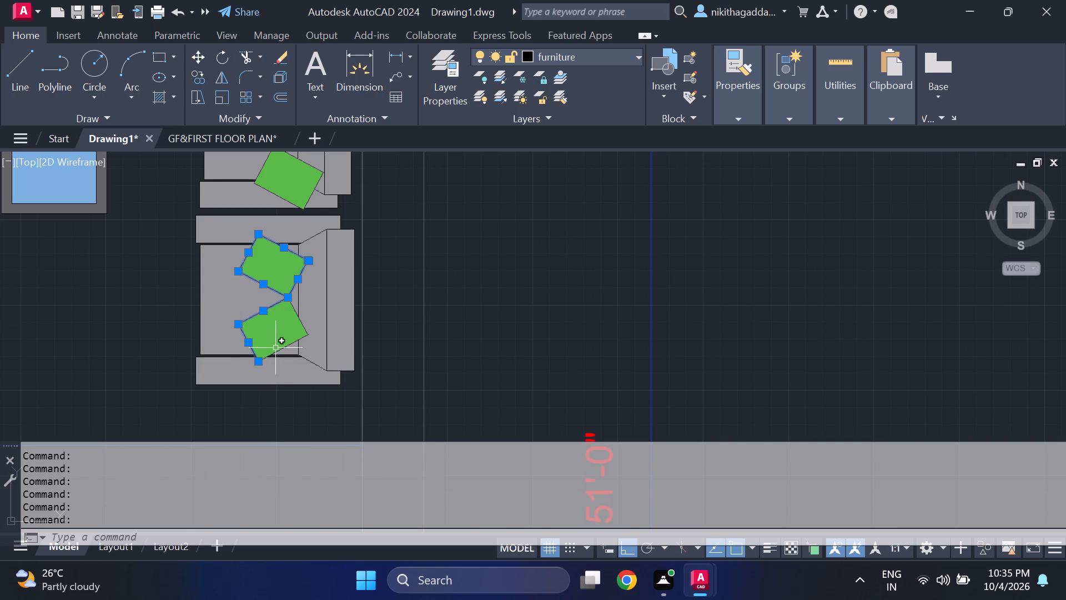
left_click(277, 349)
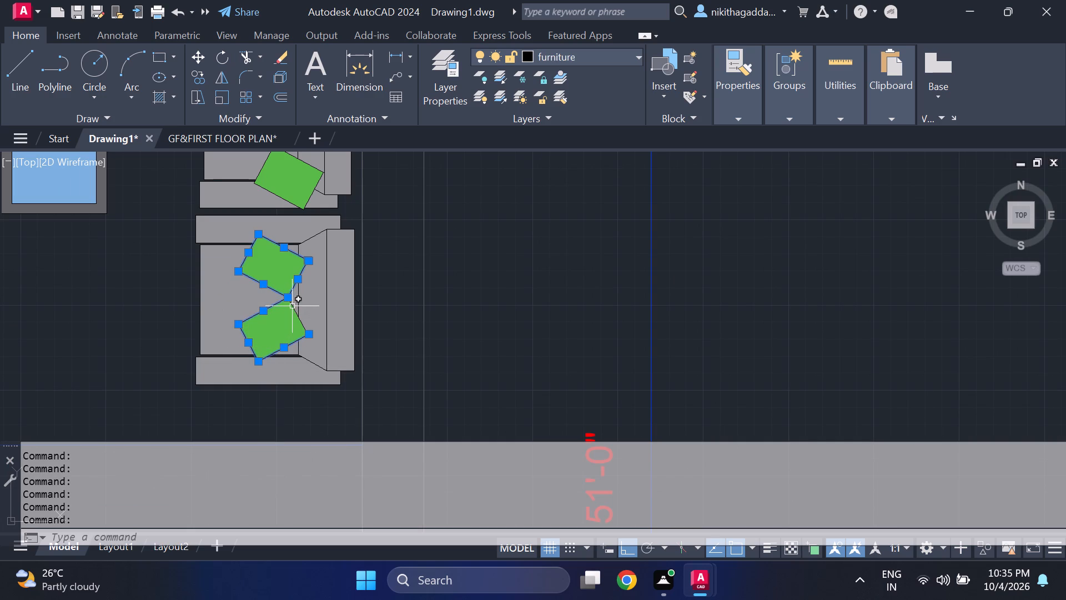
left_click(293, 306)
Add the outline edges of the green cushion at the long sofa's lower end to the selection.
scroll(380, 288, "down", 3)
scroll(684, 312, "down", 2)
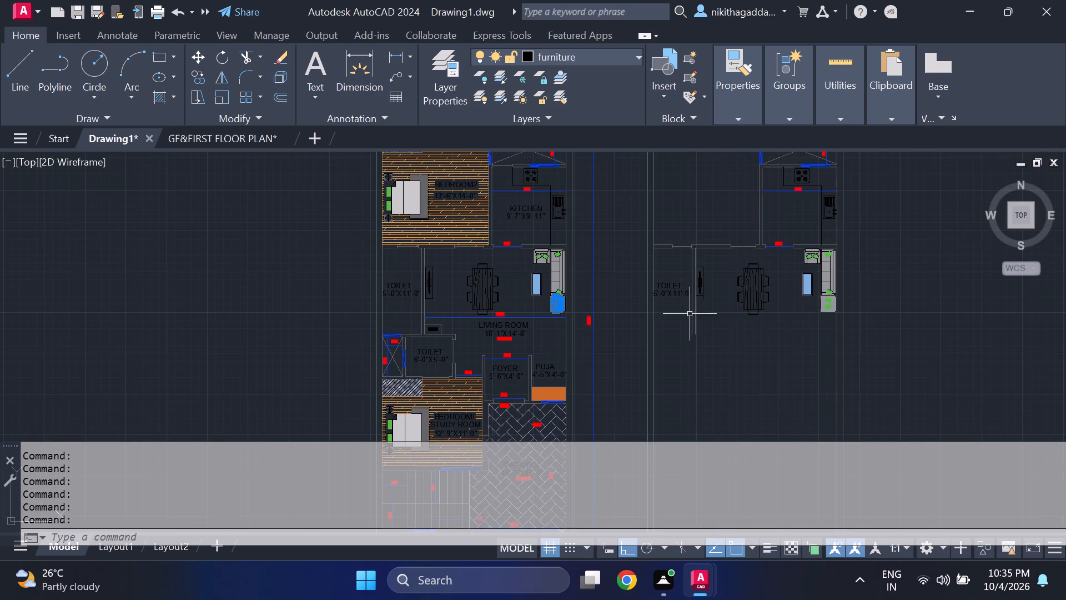
scroll(811, 322, "up", 2)
middle_click_drag(251, 310, 345, 316)
middle_click(351, 316)
scroll(262, 257, "up", 2)
left_click(257, 256)
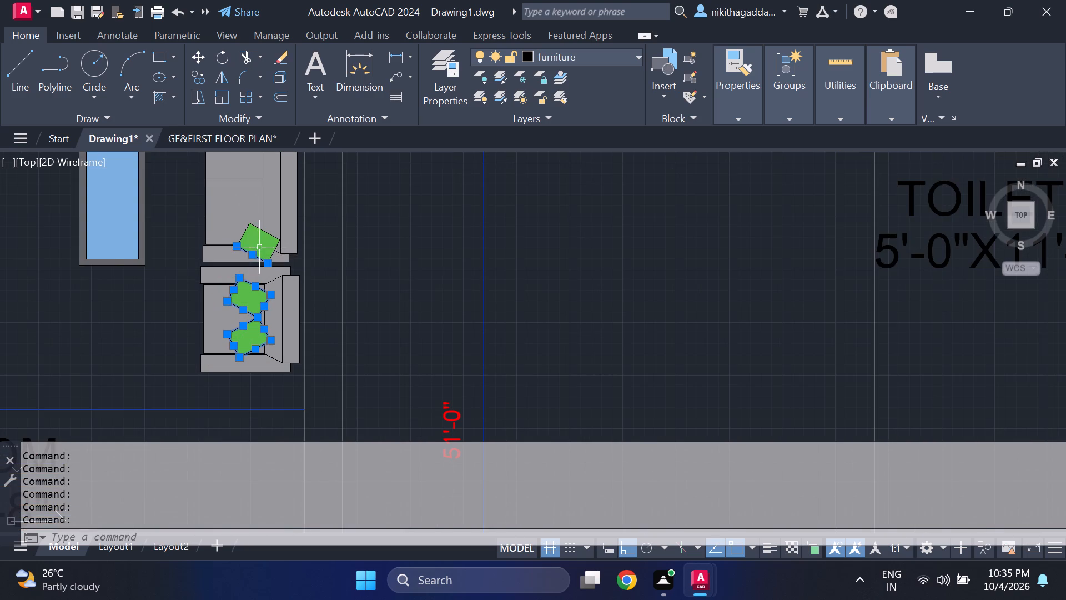
scroll(305, 253, "down", 2)
scroll(277, 237, "up", 2)
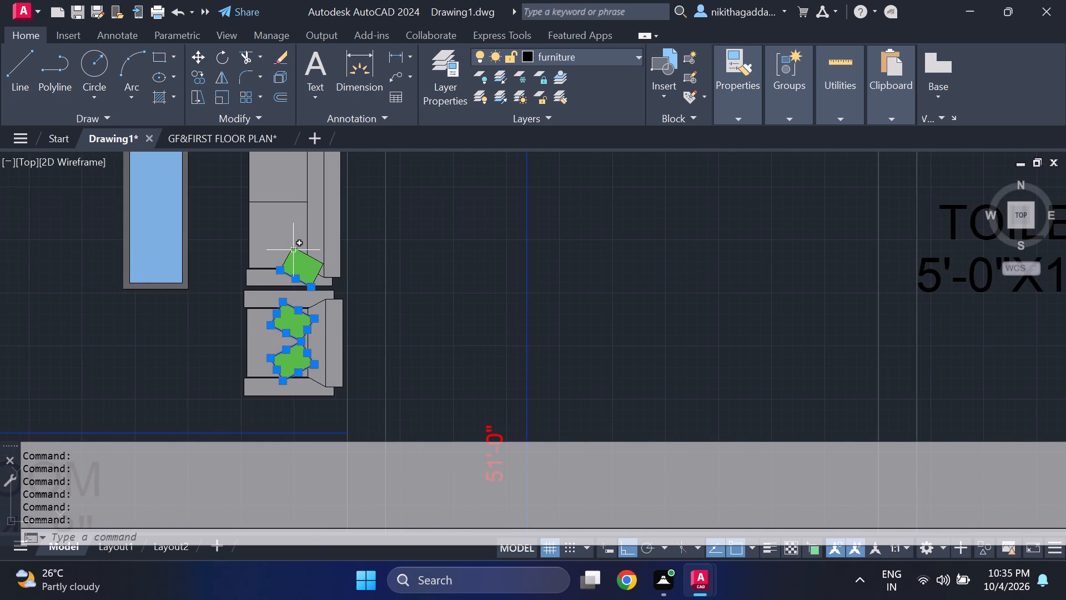
left_click(286, 257)
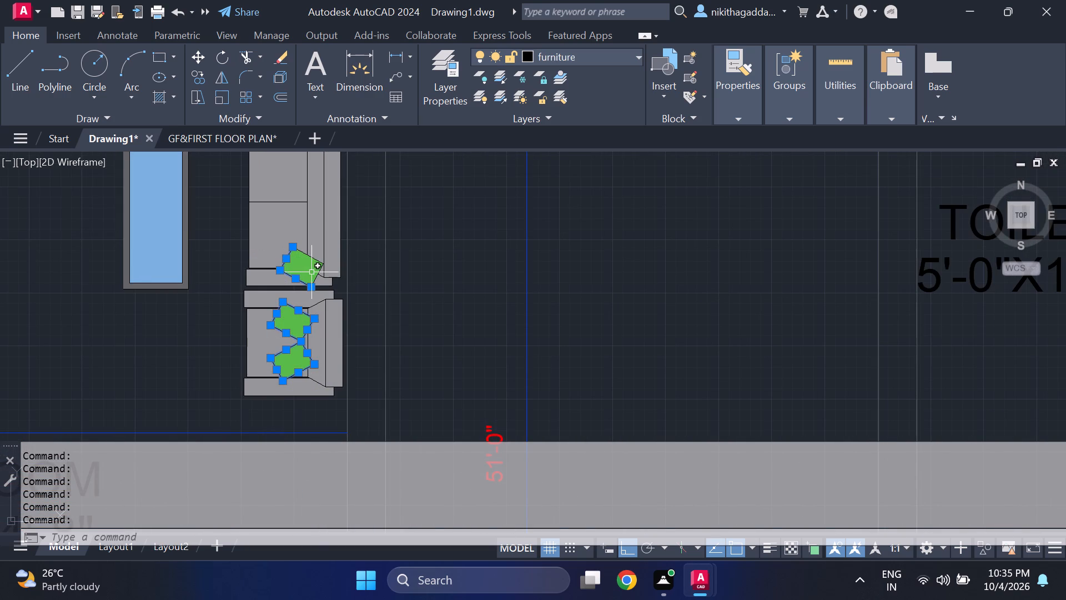
left_click(316, 276)
Copy the selected cushion outlines onto the matching armchair and sofa cushions in the new plan.
scroll(384, 285, "down", 3)
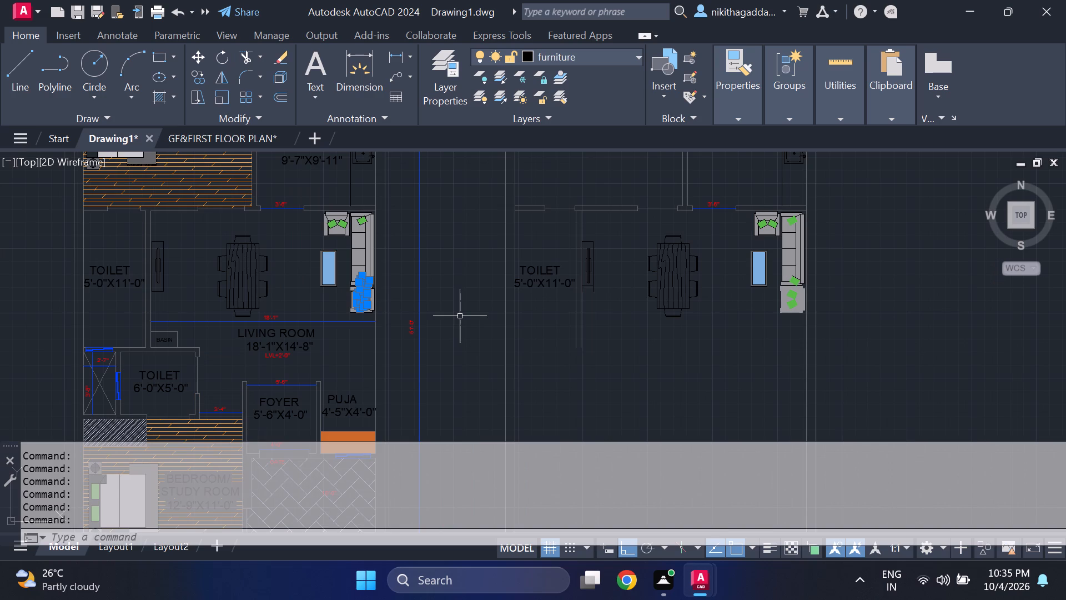
type("CO")
key("Return")
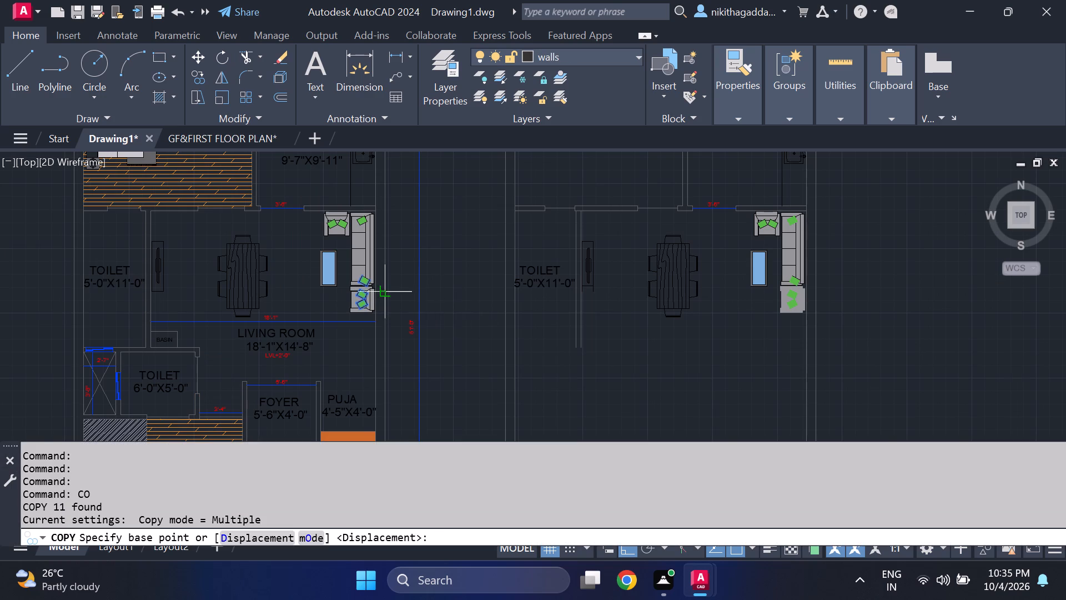
scroll(381, 285, "up", 2)
left_click(353, 268)
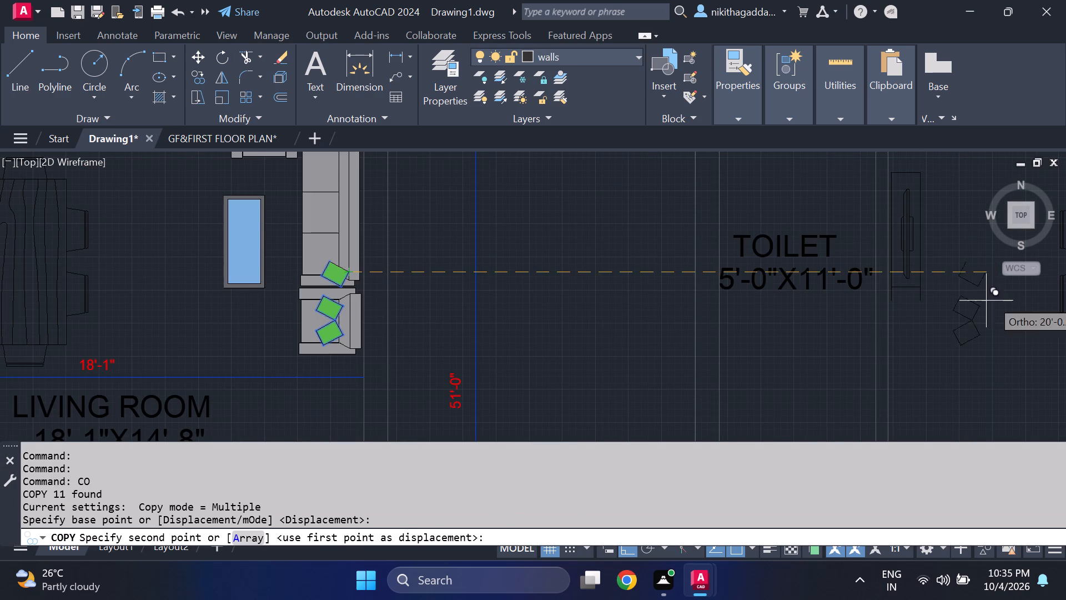
scroll(1008, 304, "down", 2)
middle_click_drag(1027, 307, 596, 332)
middle_click(595, 331)
scroll(745, 327, "up", 2)
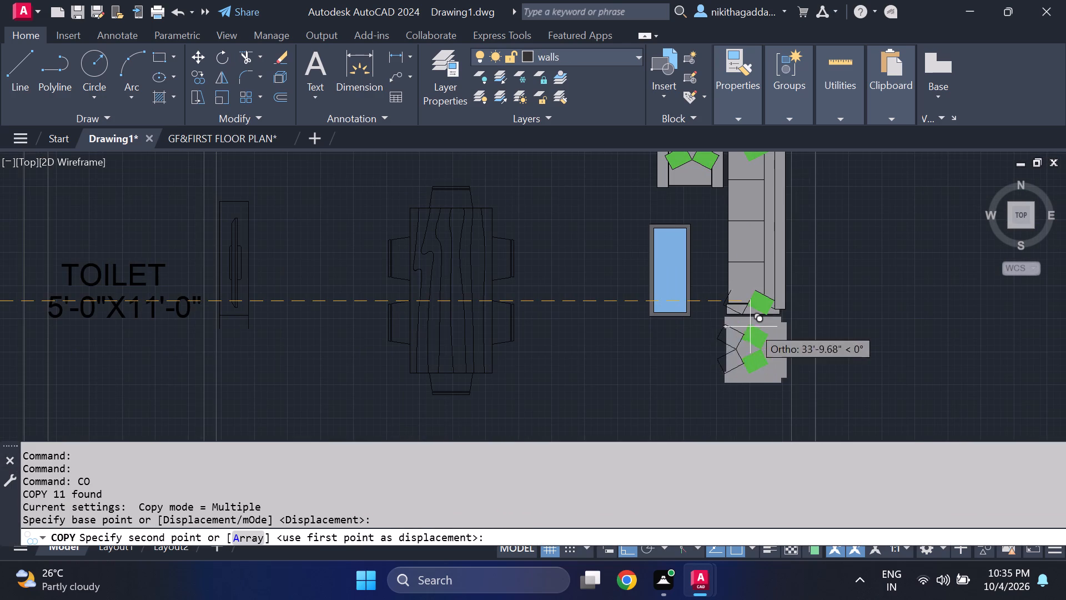
left_click(774, 294)
scroll(912, 293, "down", 2)
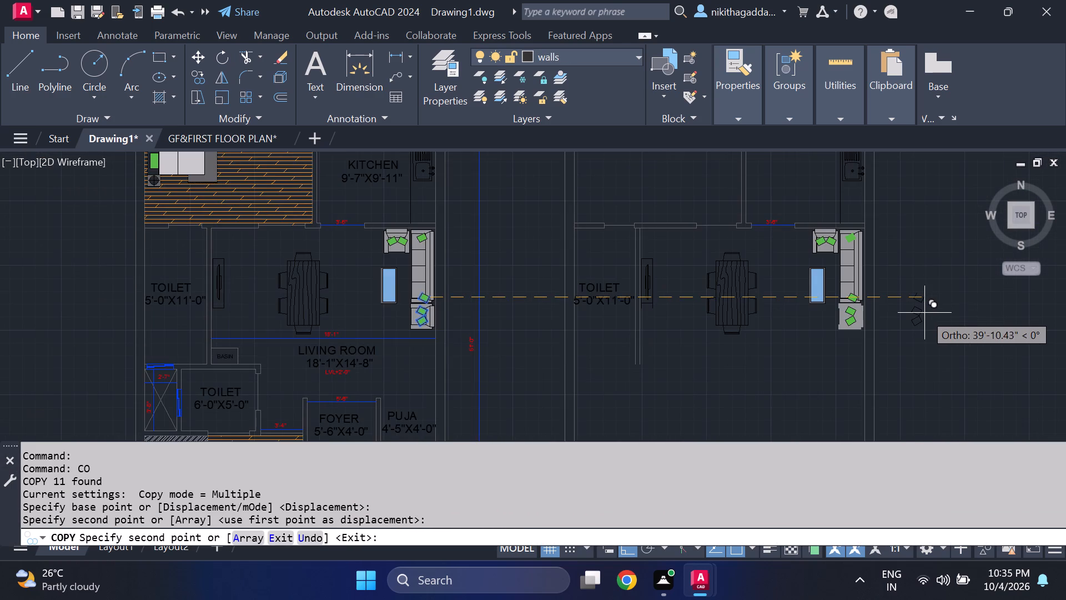
key("Escape")
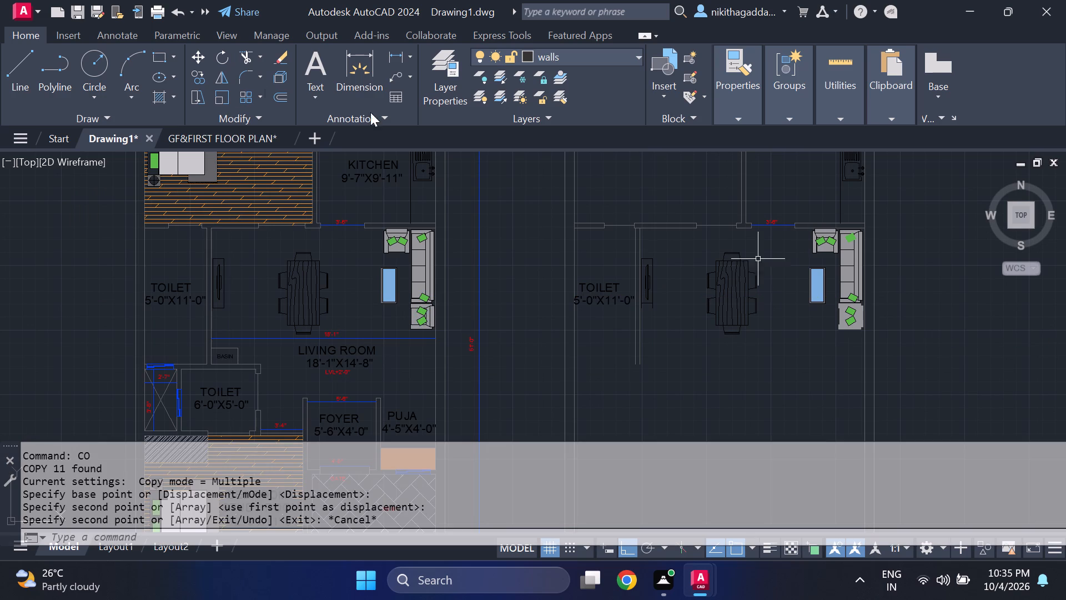
Copy the four outline edges of the green cushion at the long sofa's upper end onto the matching cushion in the new plan.
scroll(421, 213, "up", 4)
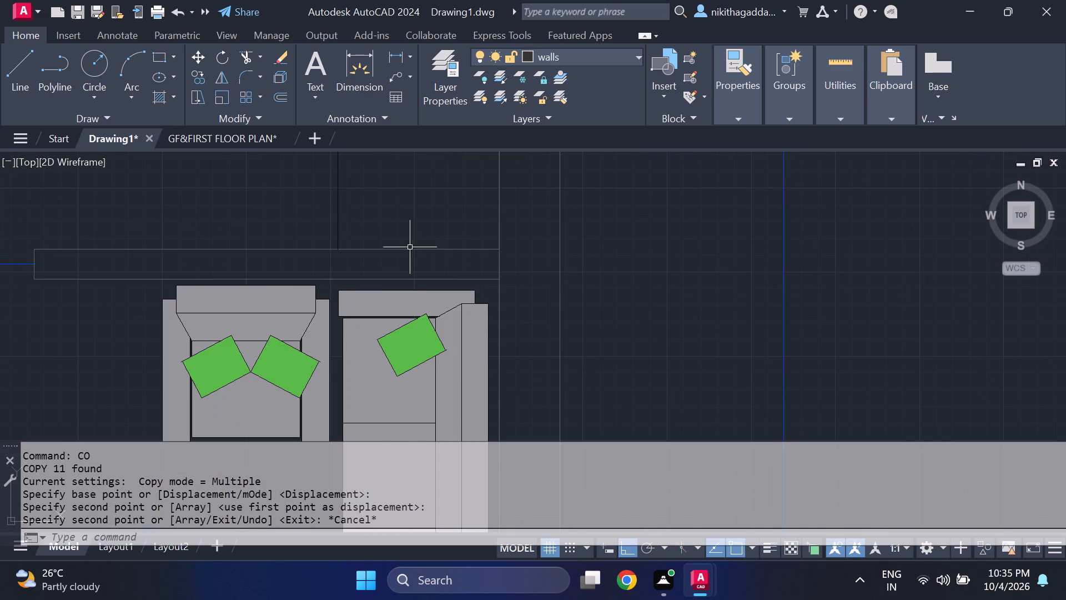
scroll(405, 266, "down", 2)
scroll(413, 302, "up", 1)
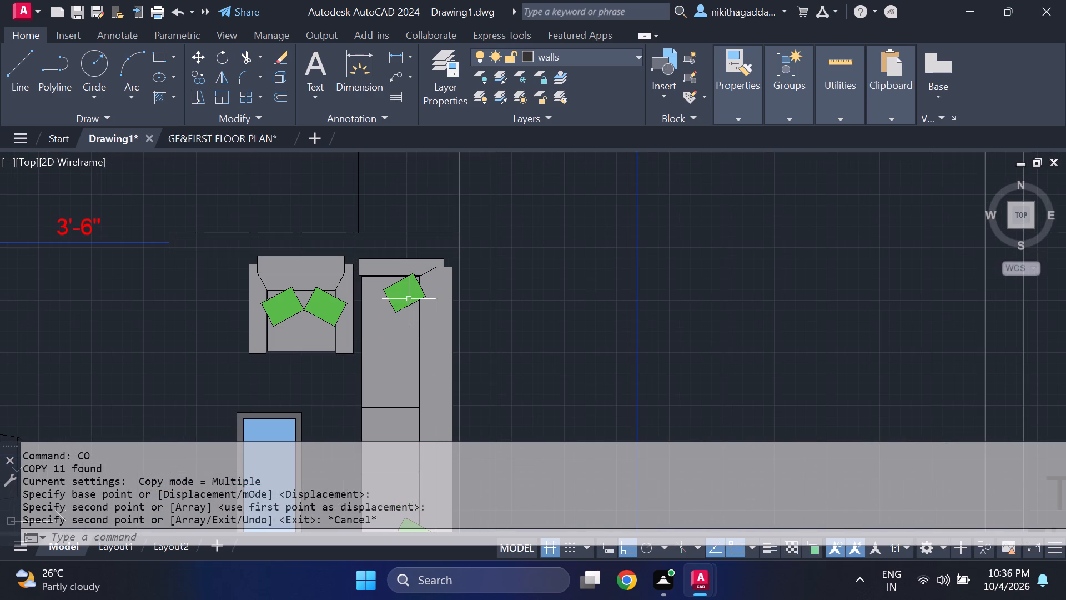
scroll(405, 282, "down", 1)
middle_click_drag(426, 294, 378, 292)
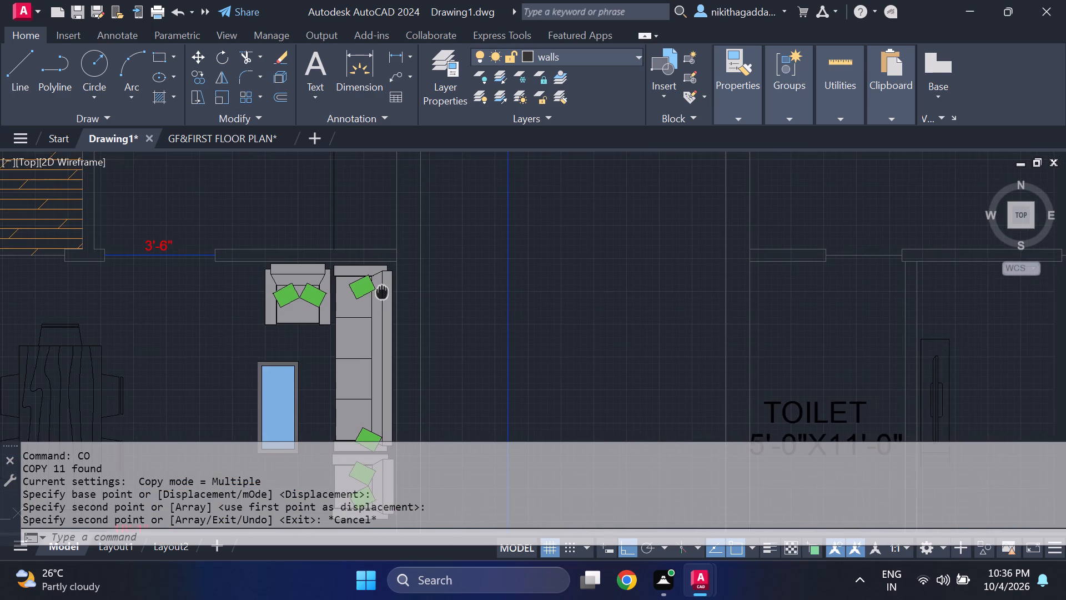
middle_click_drag(378, 292, 274, 310)
scroll(266, 326, "down", 1)
scroll(262, 312, "up", 3)
left_click(246, 328)
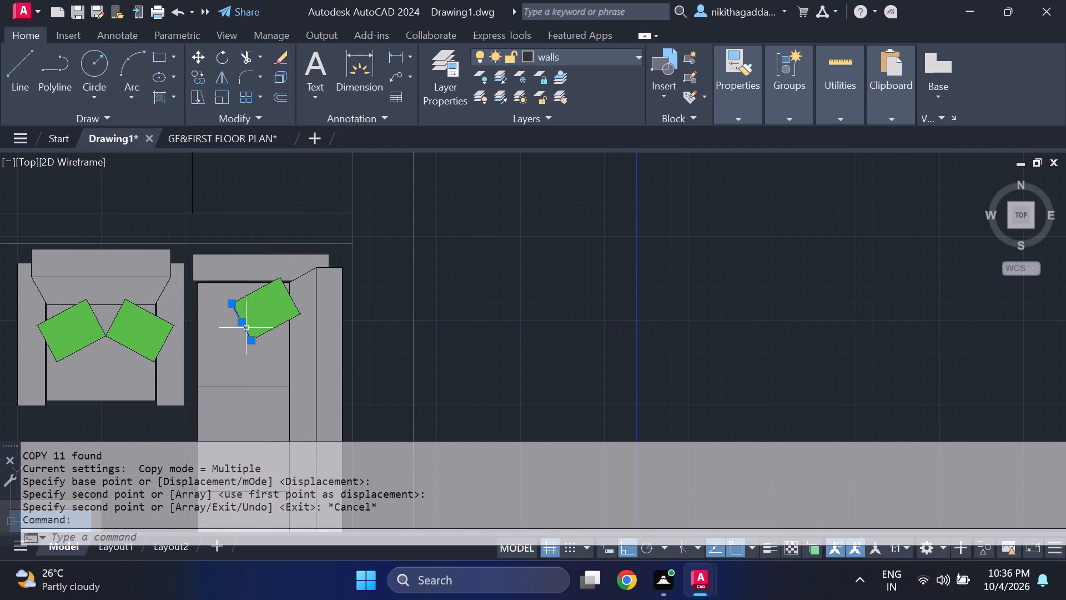
left_click(293, 301)
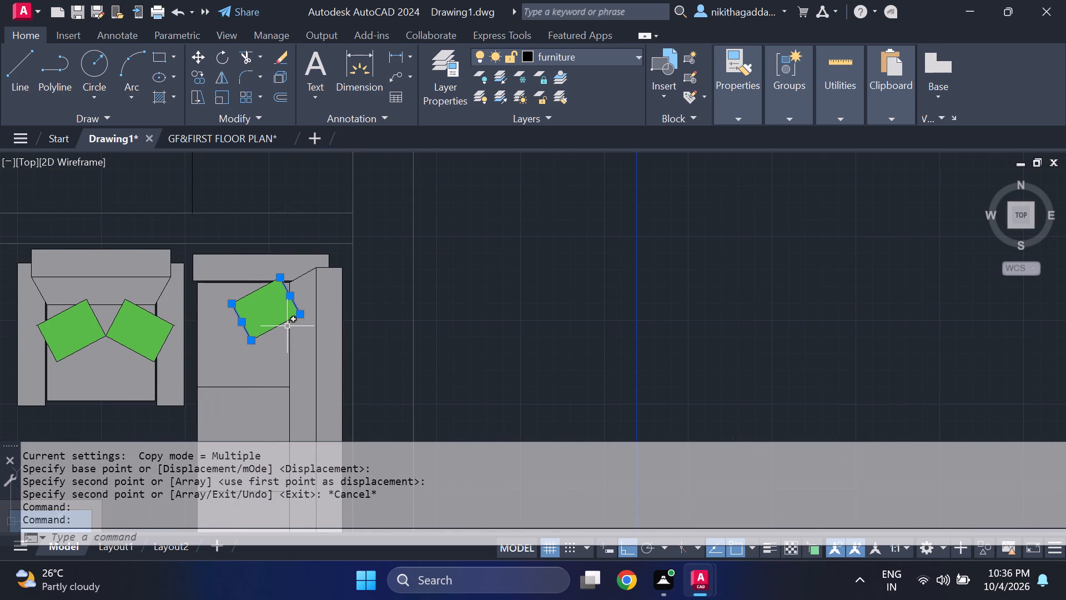
left_click(284, 324)
scroll(286, 314, "down", 3)
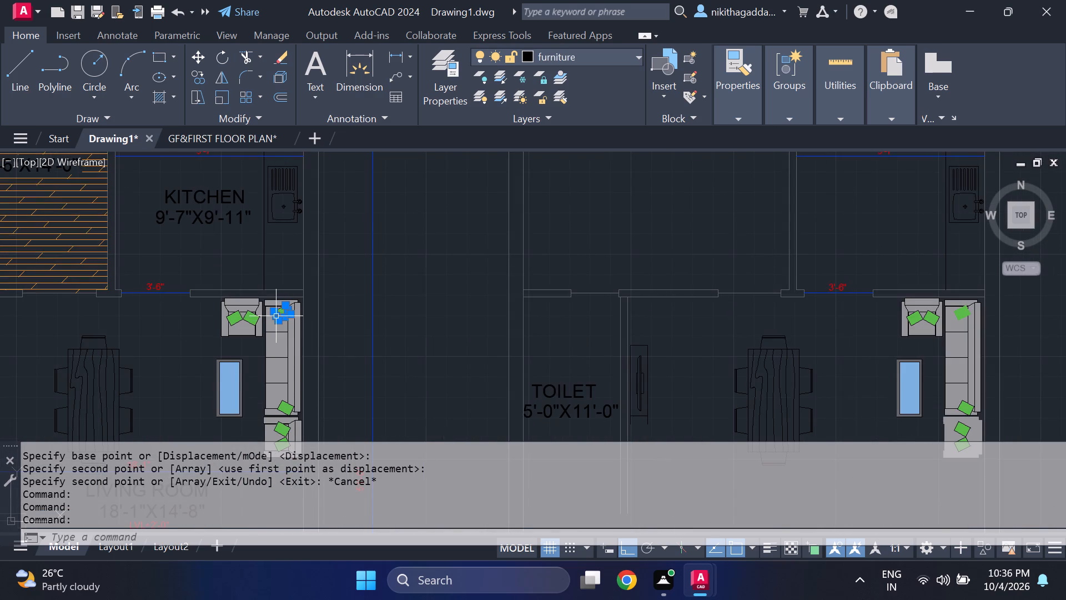
scroll(276, 313, "up", 3)
left_click(287, 295)
scroll(311, 298, "down", 4)
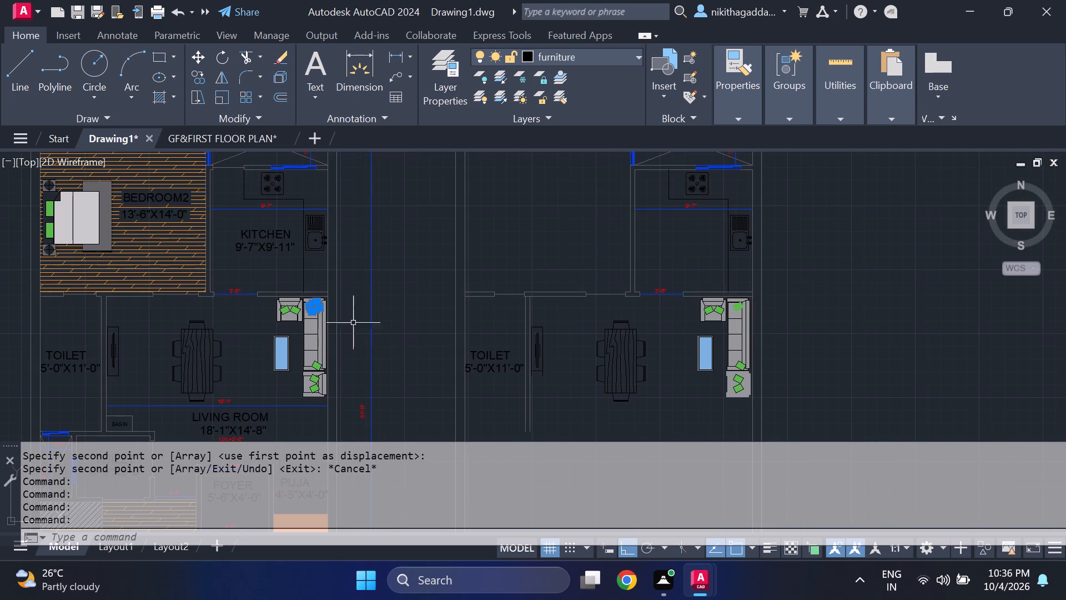
type("CO")
key("Return")
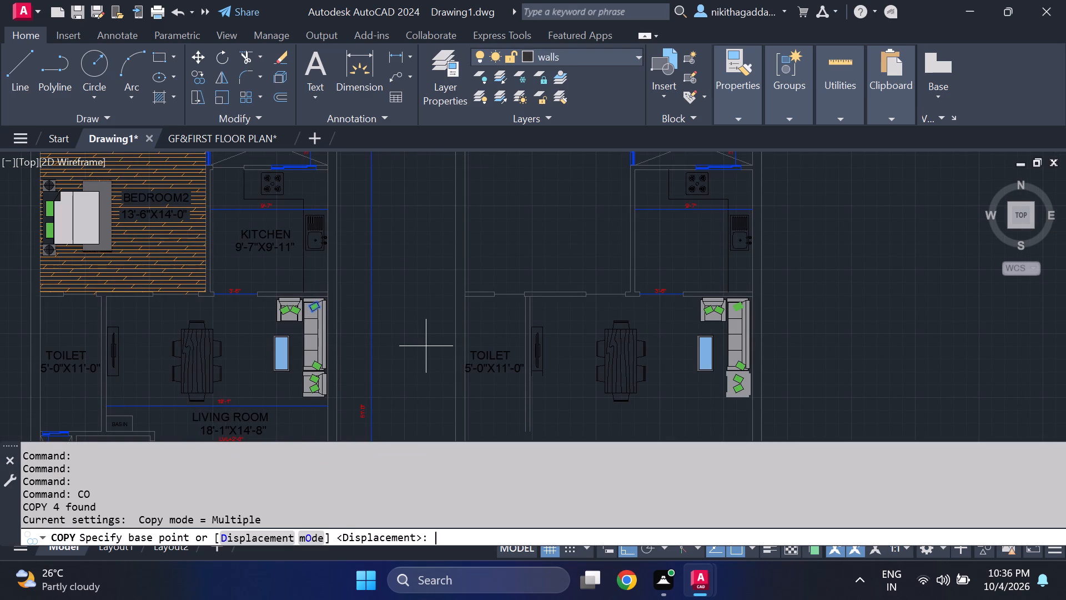
scroll(345, 306, "up", 2)
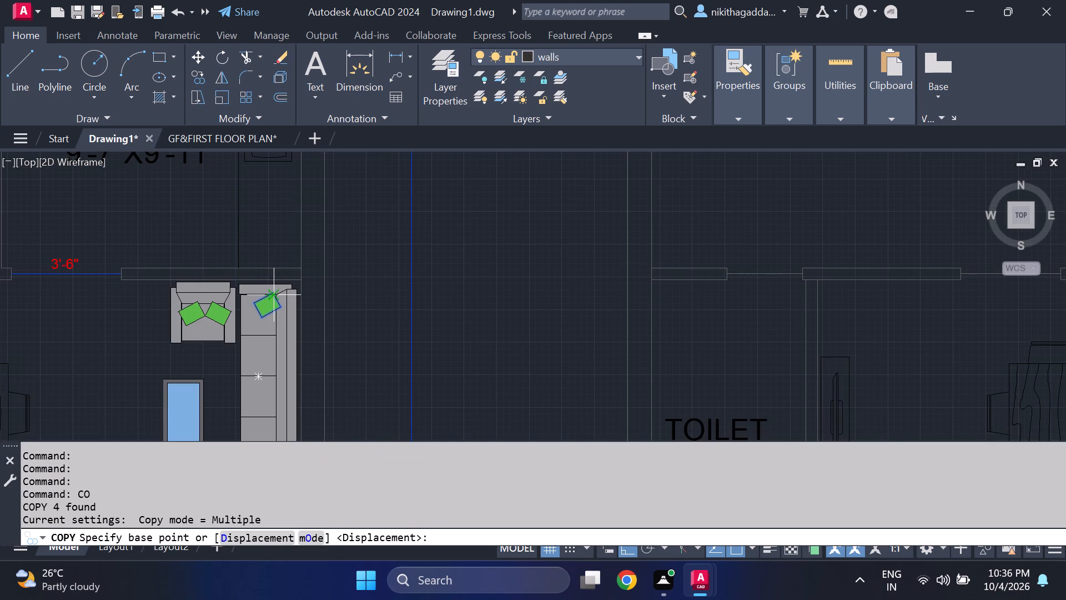
left_click(278, 294)
scroll(948, 354, "down", 2)
middle_click_drag(981, 348, 451, 284)
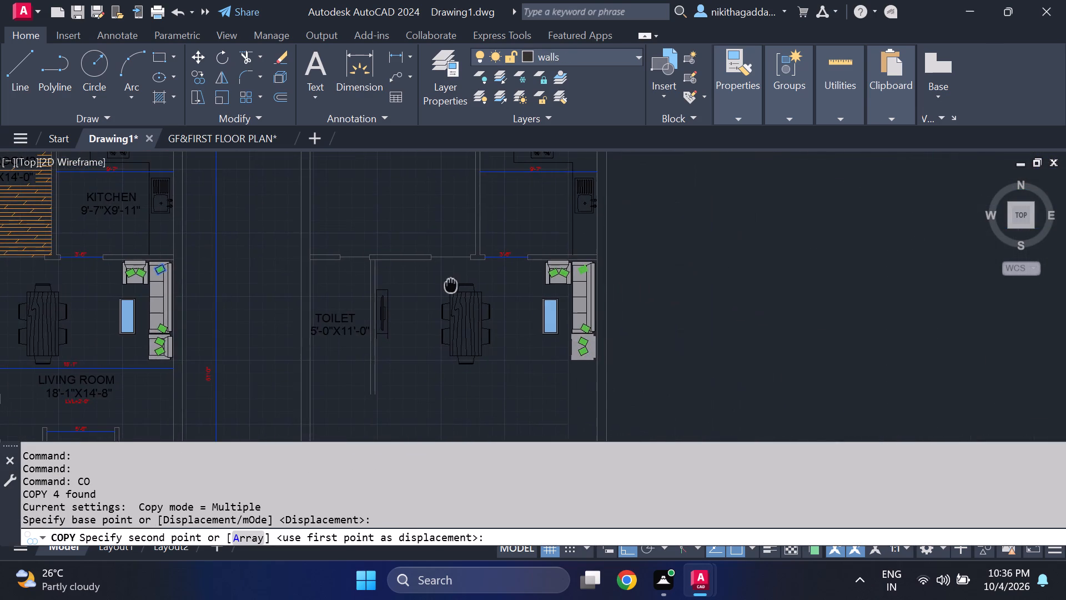
scroll(560, 288, "up", 2)
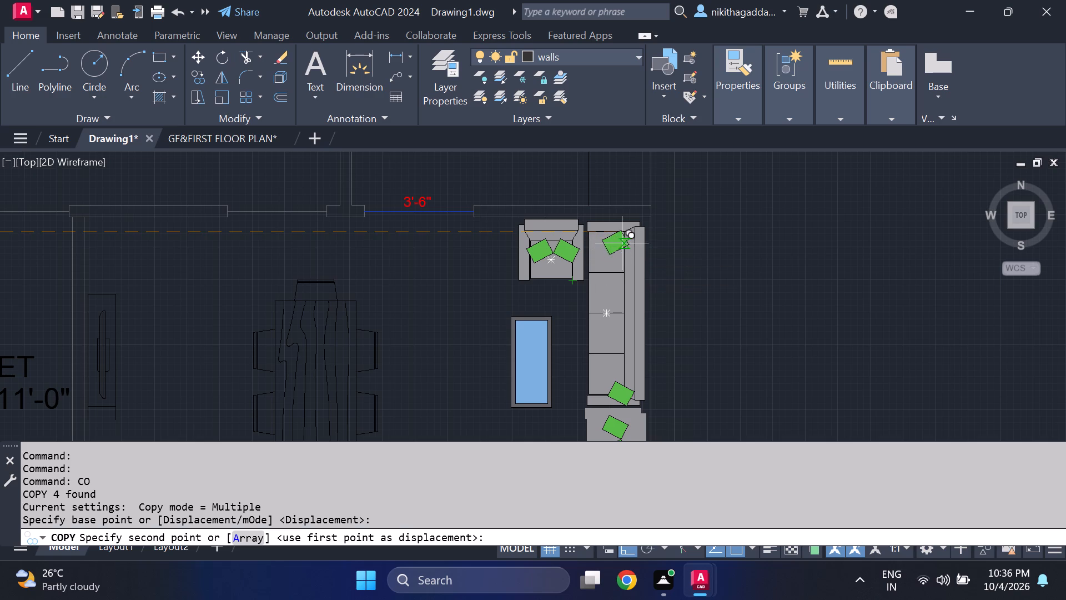
left_click(620, 237)
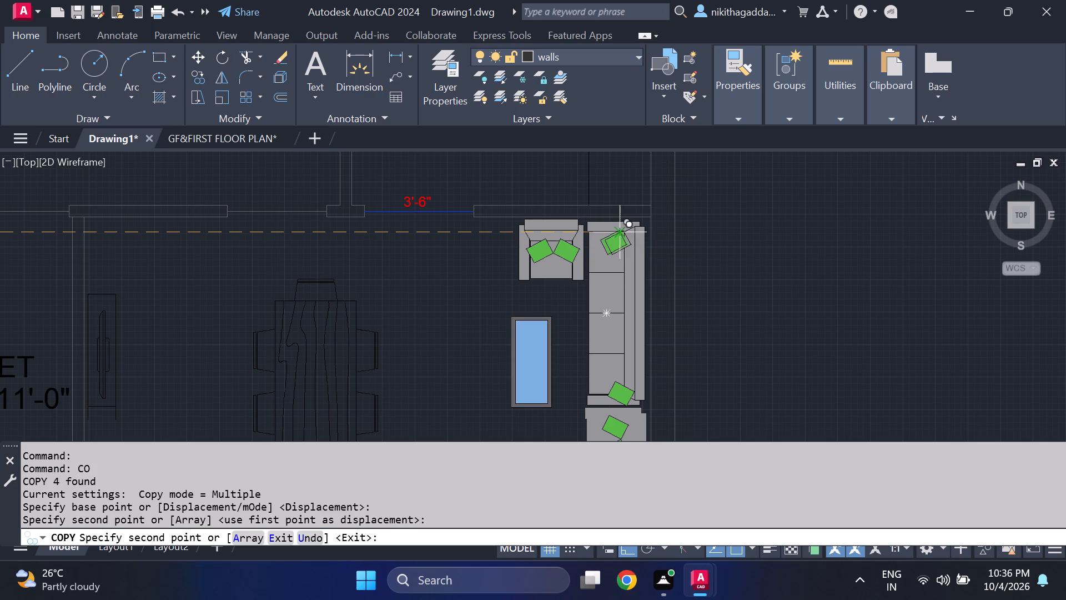
key("Escape")
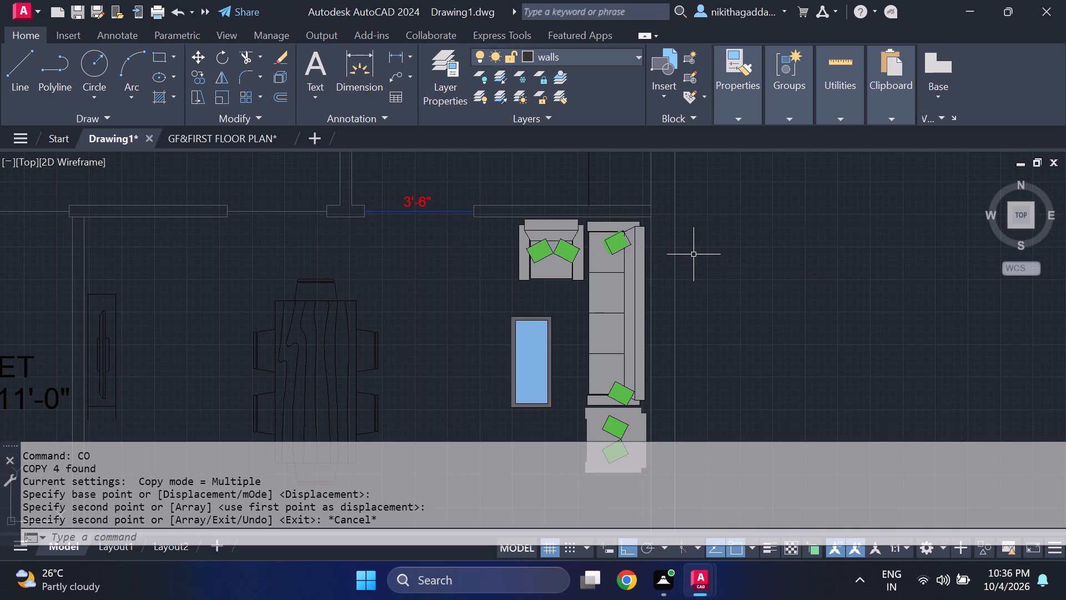
Move the copied cushion outline so its upper corner meets the corner of the green cushion fill on the new plan's sofa.
scroll(615, 237, "up", 4)
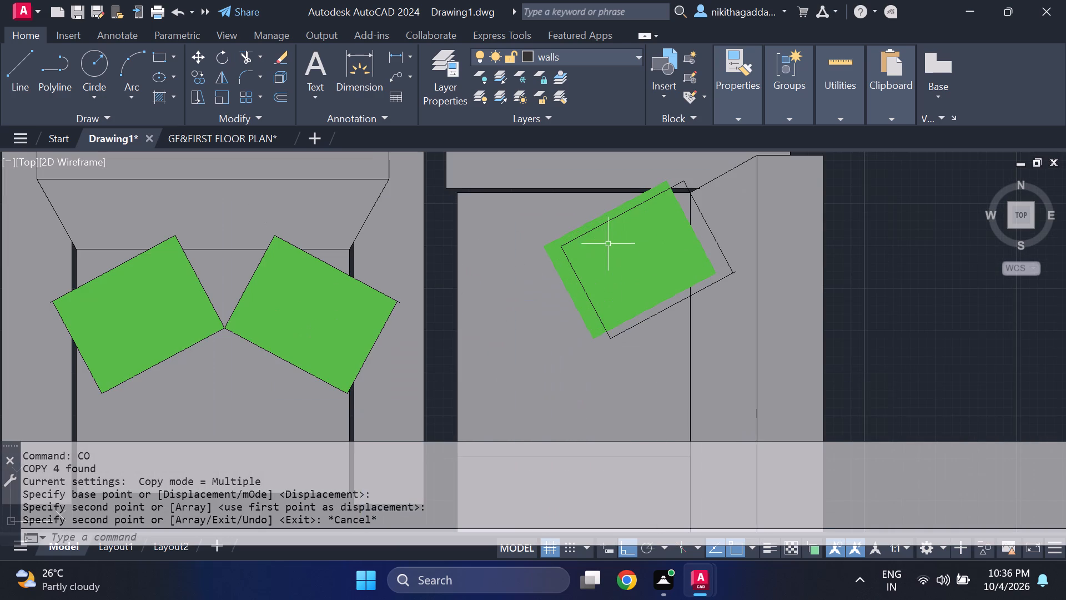
left_click(599, 224)
left_click(581, 279)
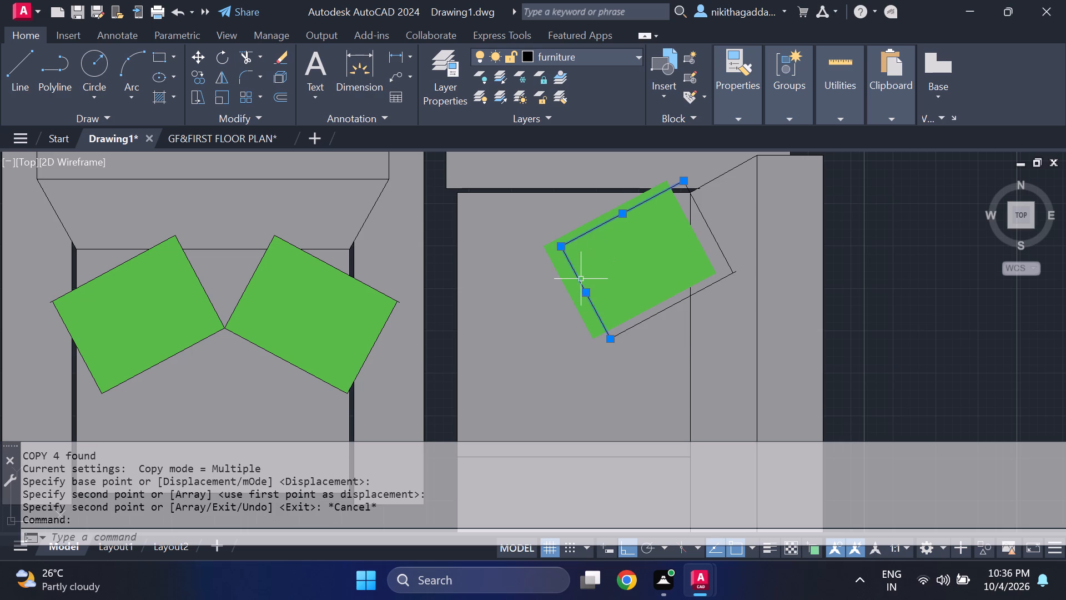
left_click(658, 313)
left_click(711, 229)
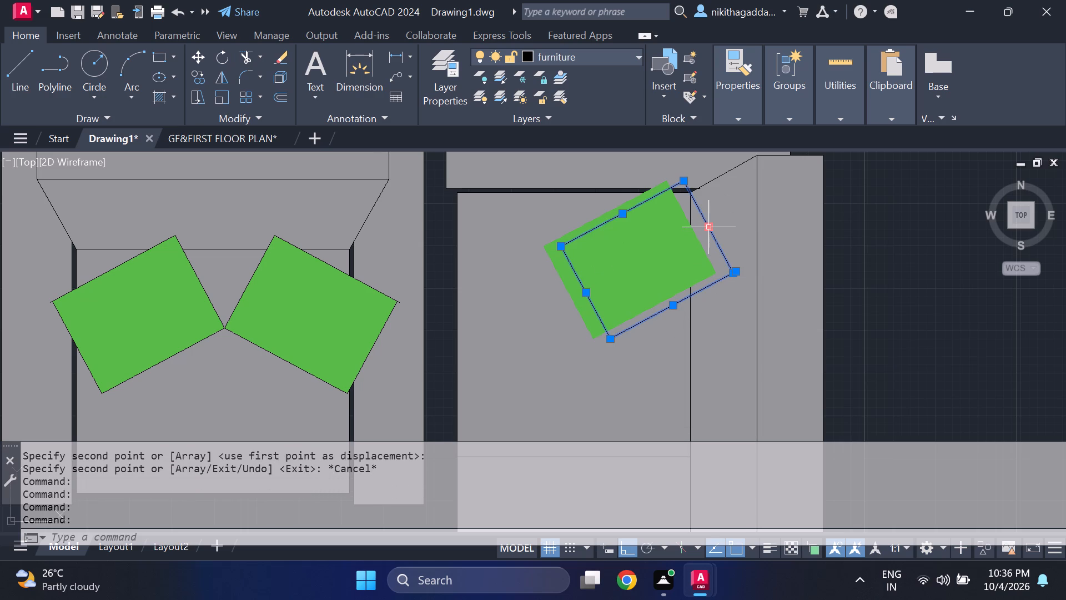
key("m")
key("Return")
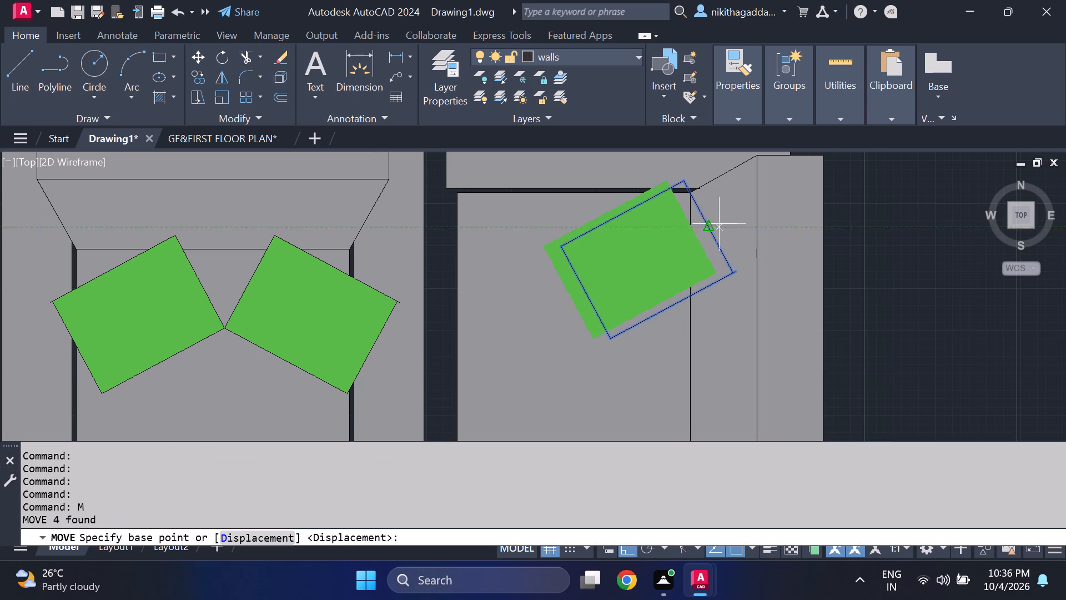
left_click(682, 178)
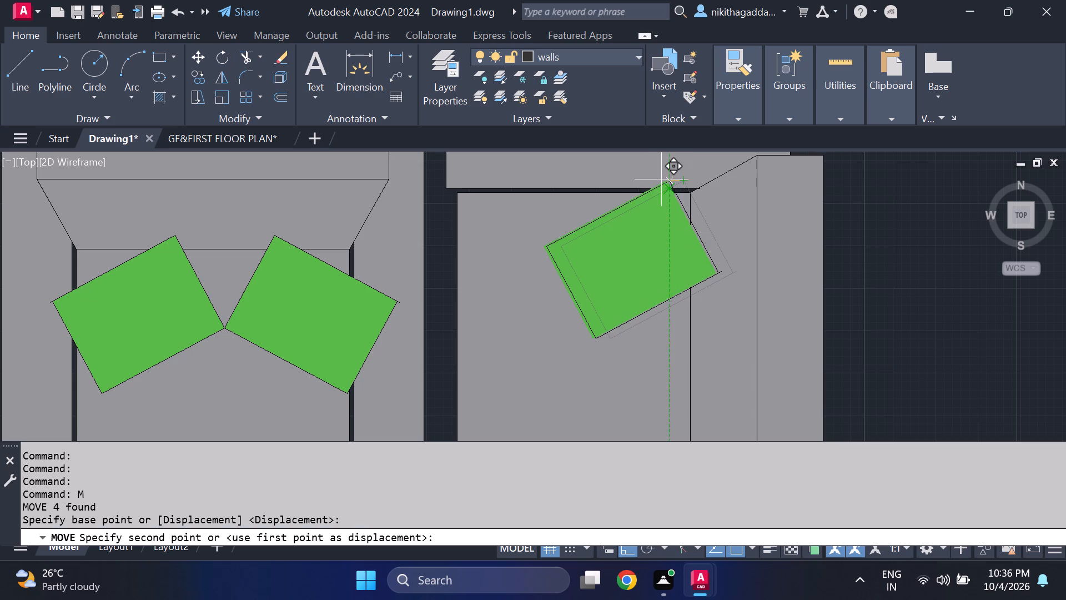
left_click(662, 179)
scroll(673, 196, "down", 3)
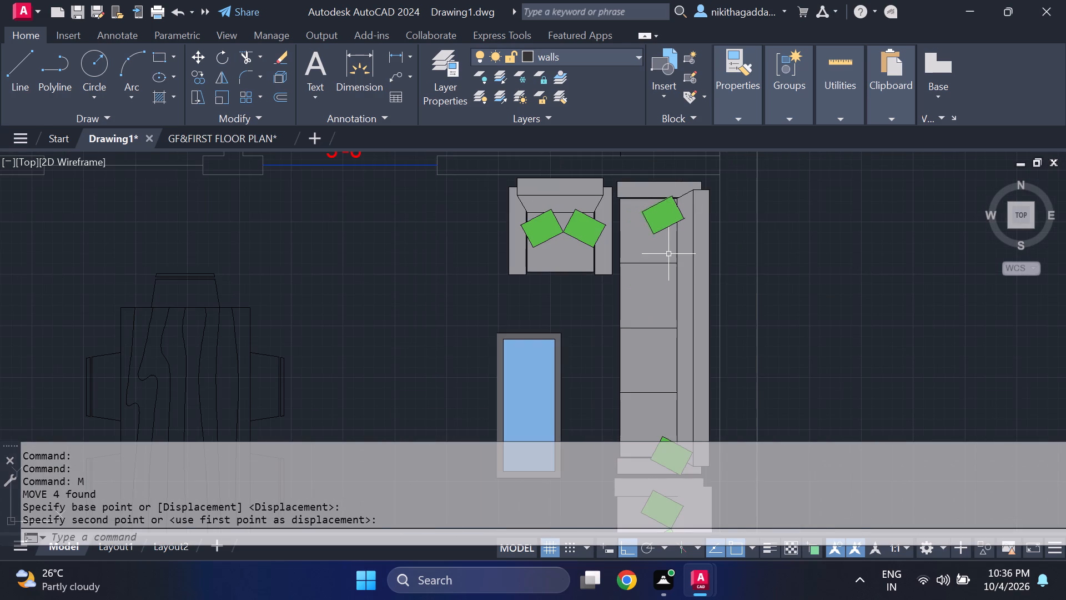
Compare the new plan with the finished ground floor plan to find what still has to be copied.
scroll(668, 254, "down", 4)
scroll(653, 323, "up", 1)
scroll(653, 313, "down", 1)
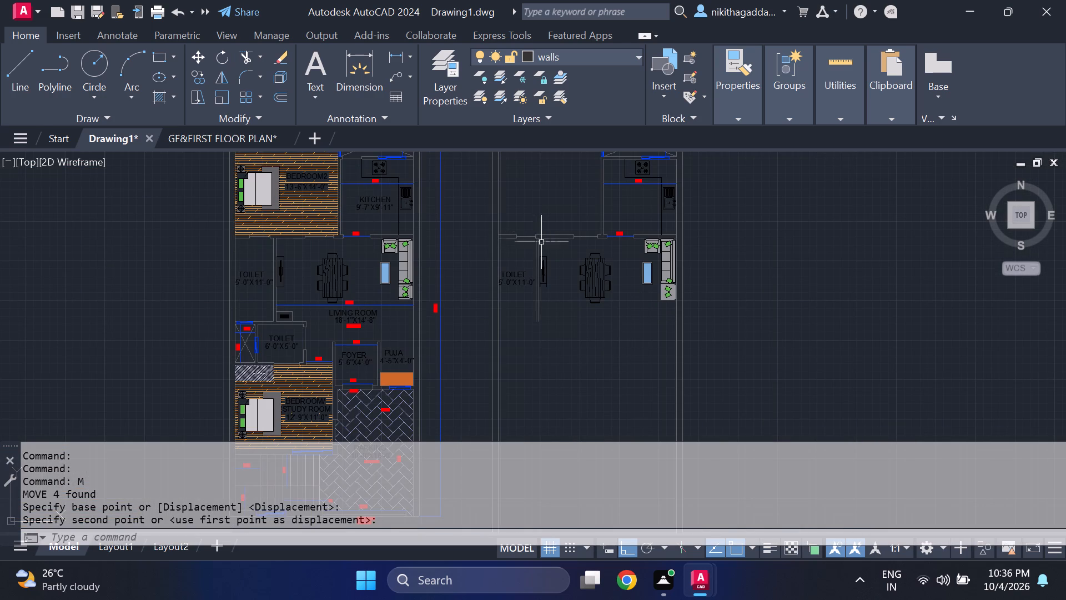
scroll(542, 246, "up", 3)
scroll(524, 224, "down", 2)
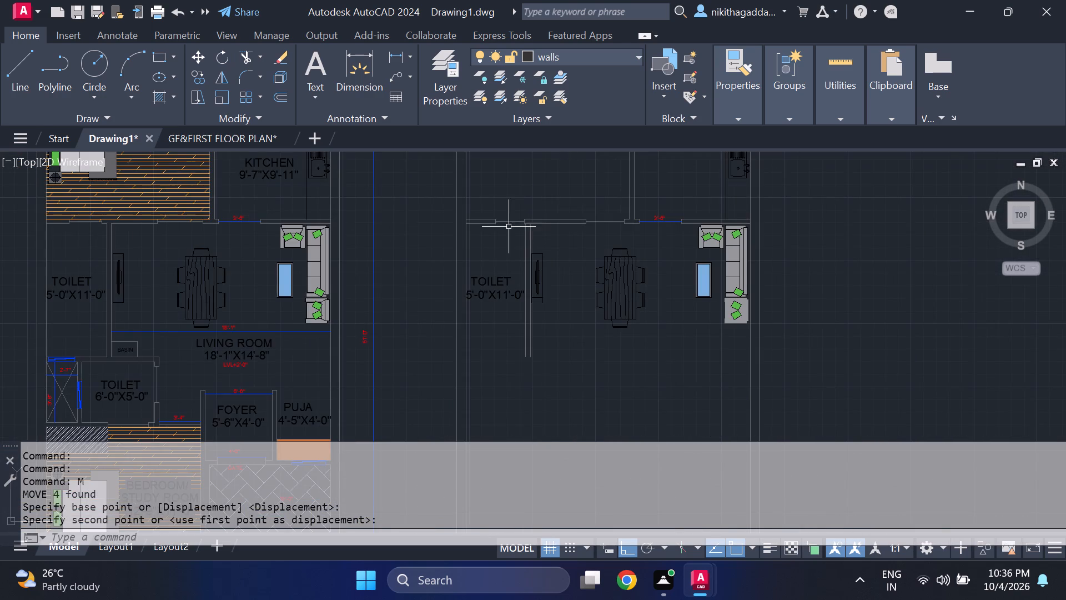
scroll(495, 292, "up", 1)
middle_click_drag(495, 292, 533, 266)
scroll(536, 259, "down", 2)
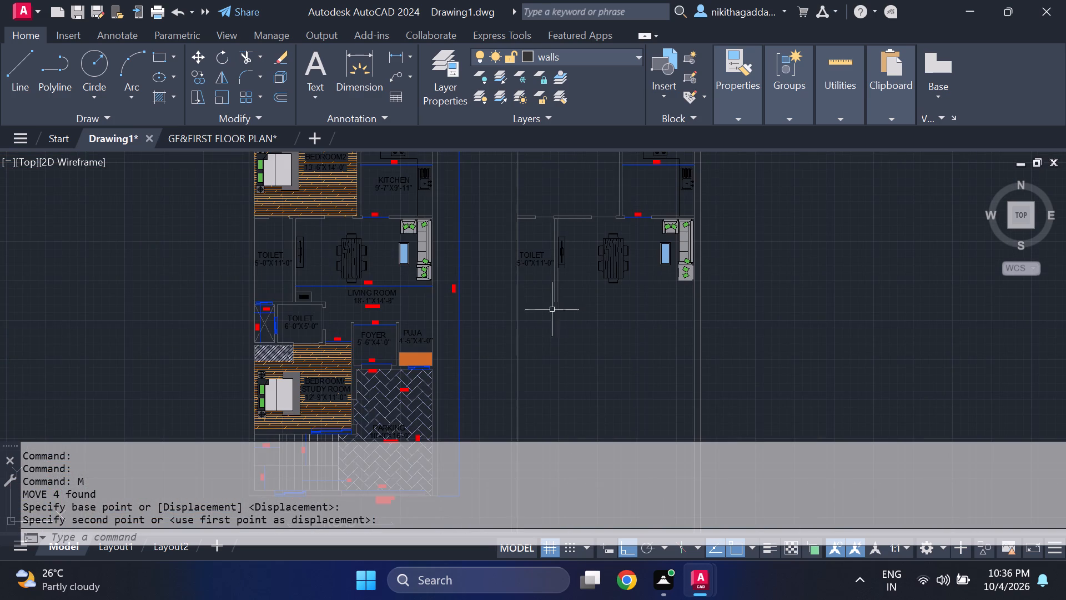
scroll(524, 272, "up", 2)
scroll(535, 267, "down", 2)
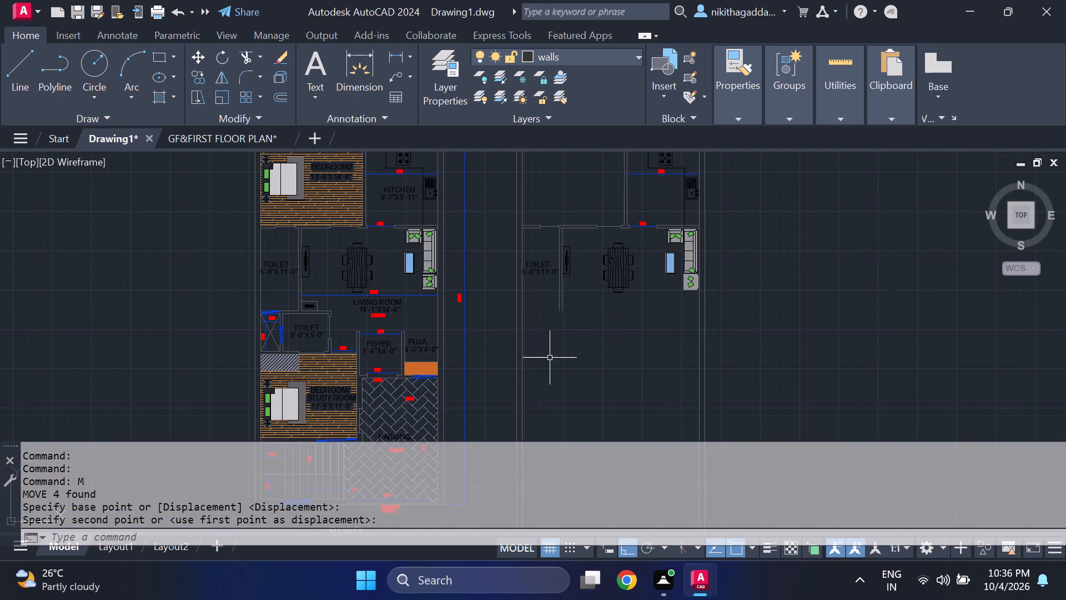
middle_click_drag(550, 358, 537, 326)
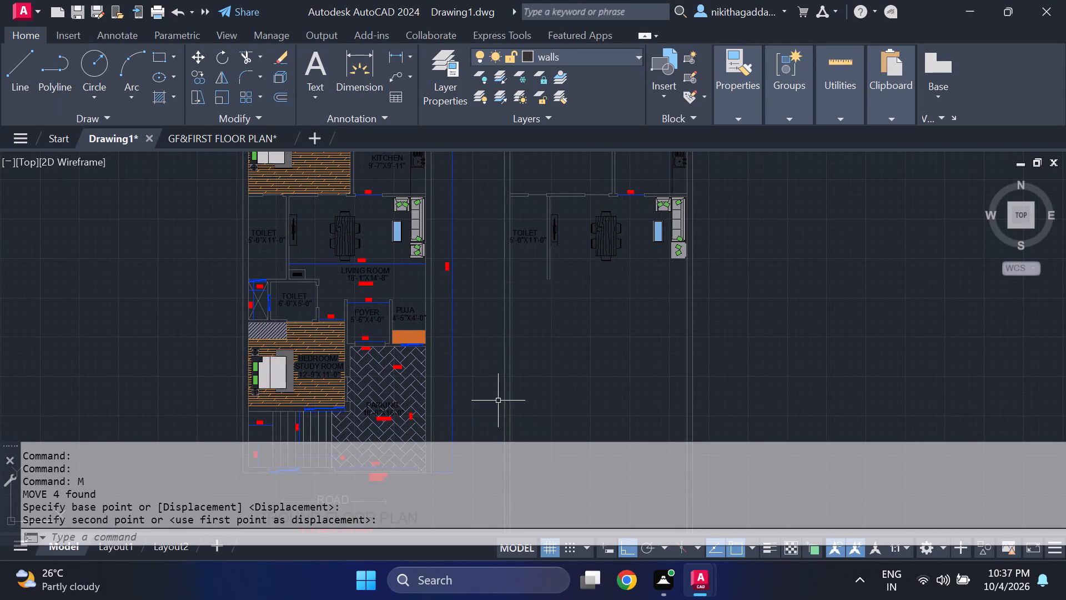
scroll(550, 409, "down", 1)
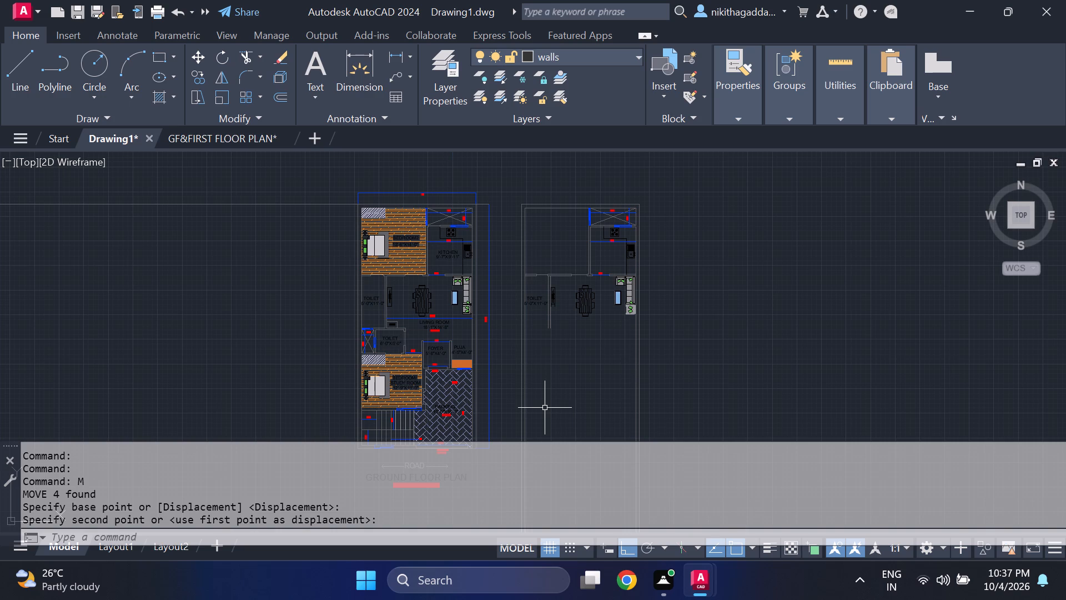
scroll(545, 408, "down", 1)
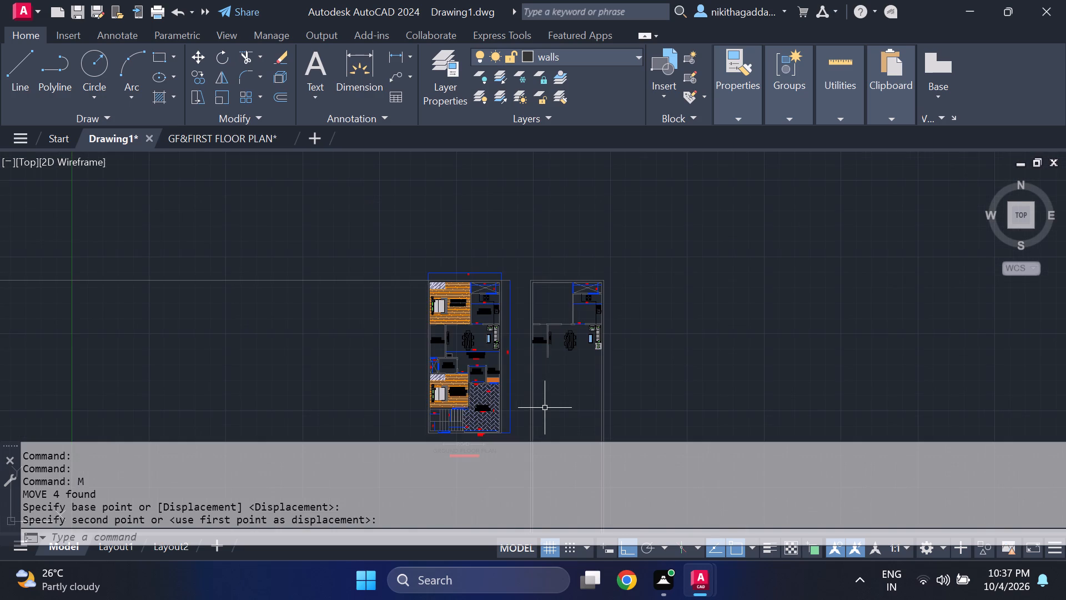
scroll(546, 404, "down", 2)
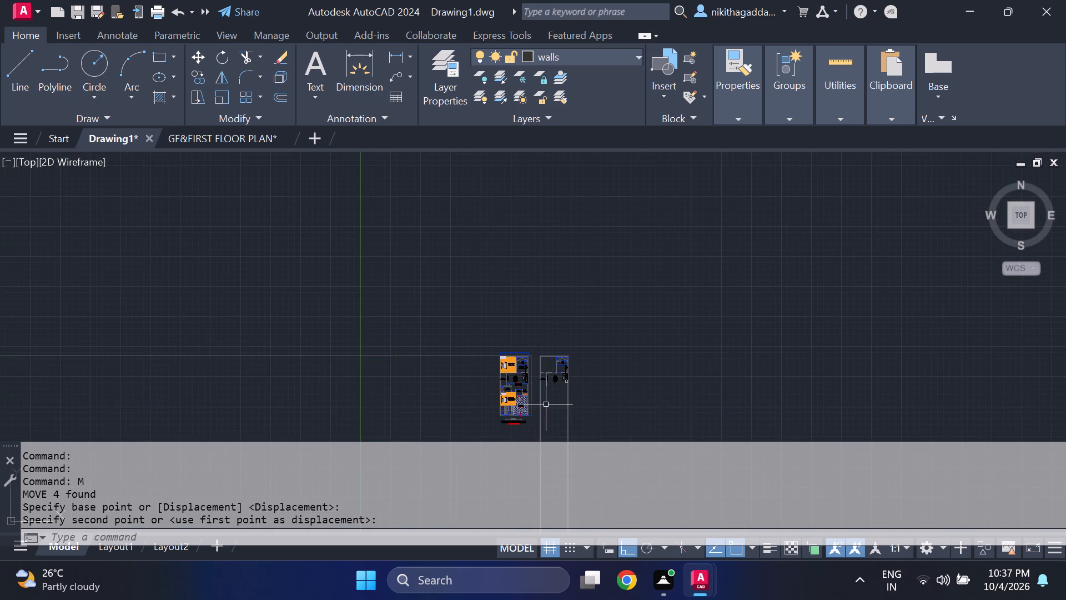
scroll(536, 398, "up", 3)
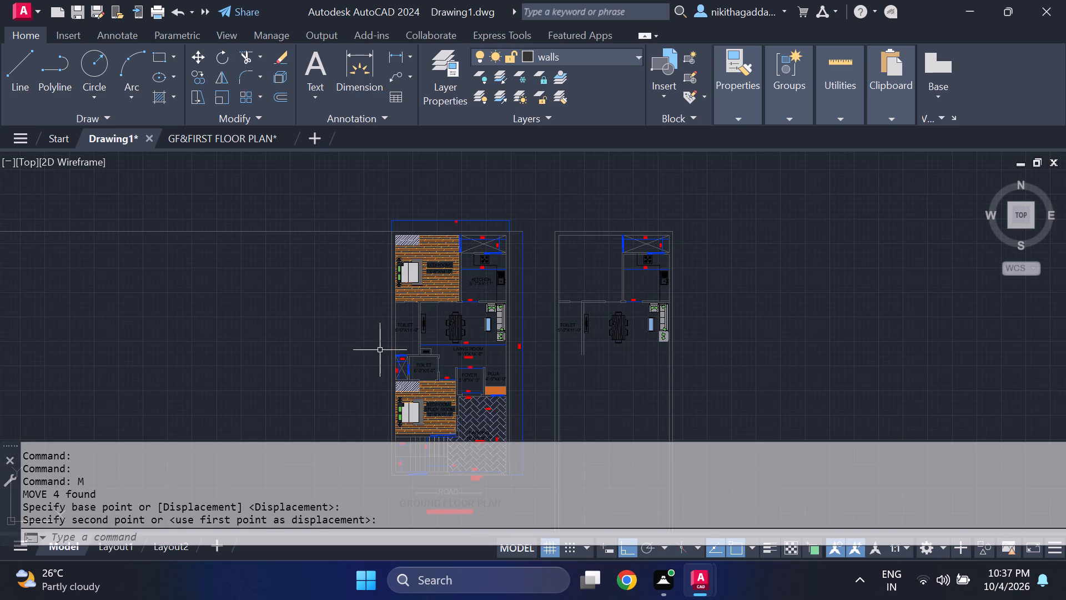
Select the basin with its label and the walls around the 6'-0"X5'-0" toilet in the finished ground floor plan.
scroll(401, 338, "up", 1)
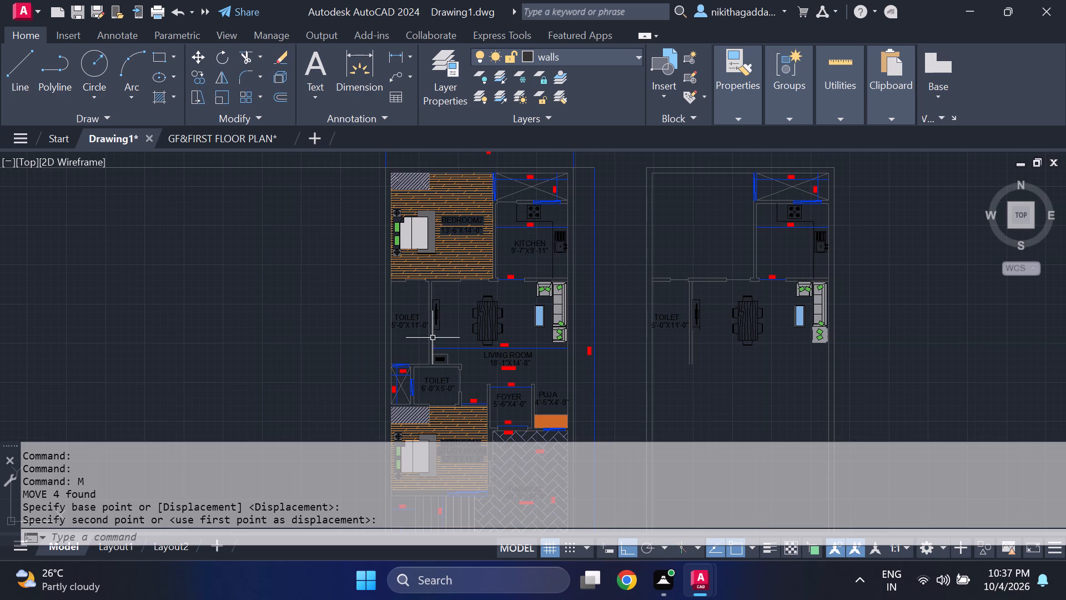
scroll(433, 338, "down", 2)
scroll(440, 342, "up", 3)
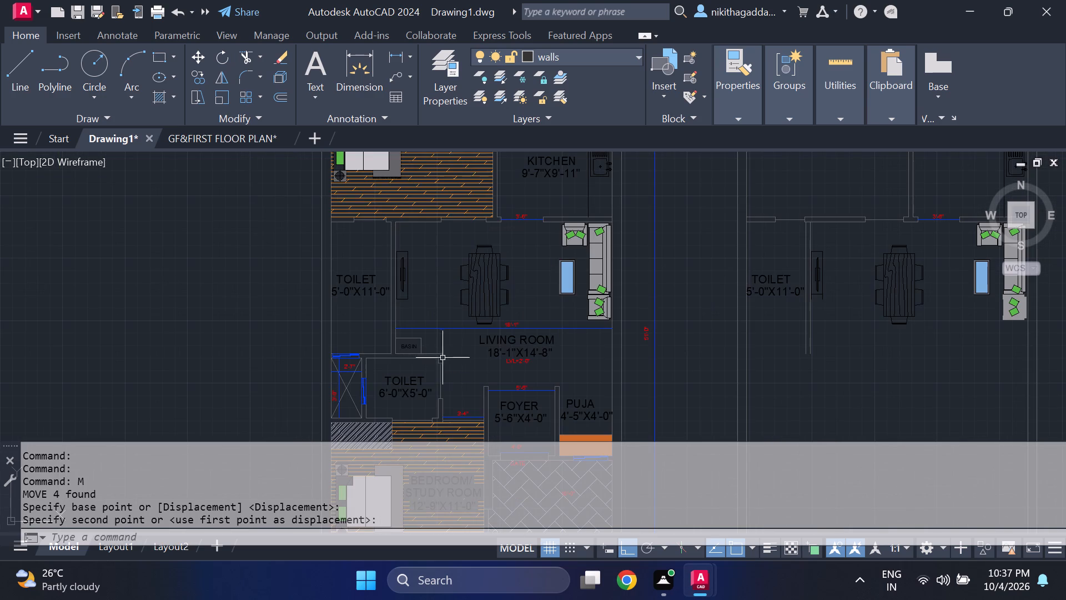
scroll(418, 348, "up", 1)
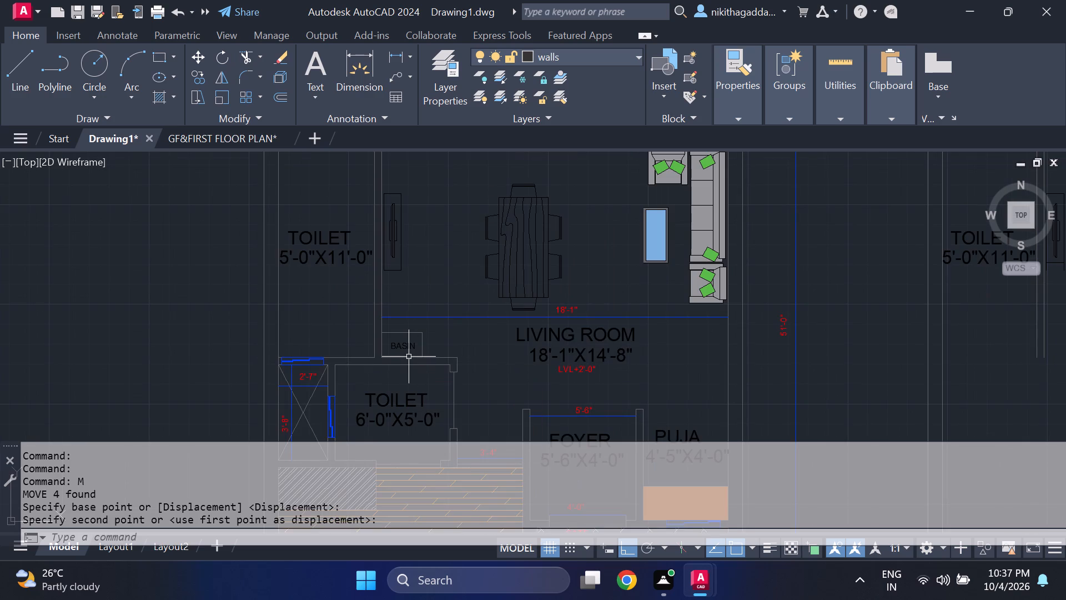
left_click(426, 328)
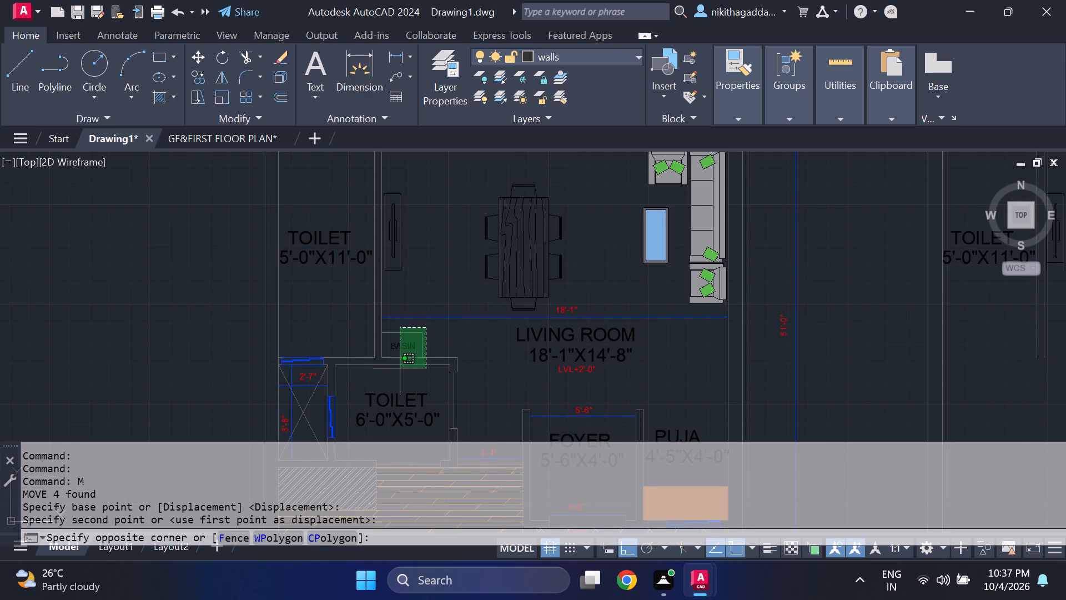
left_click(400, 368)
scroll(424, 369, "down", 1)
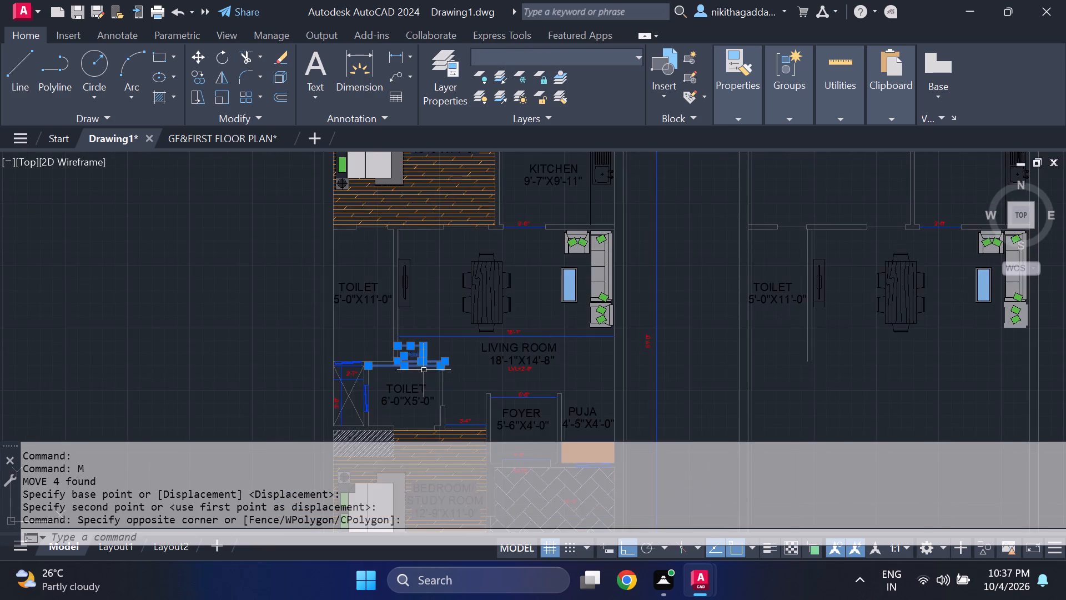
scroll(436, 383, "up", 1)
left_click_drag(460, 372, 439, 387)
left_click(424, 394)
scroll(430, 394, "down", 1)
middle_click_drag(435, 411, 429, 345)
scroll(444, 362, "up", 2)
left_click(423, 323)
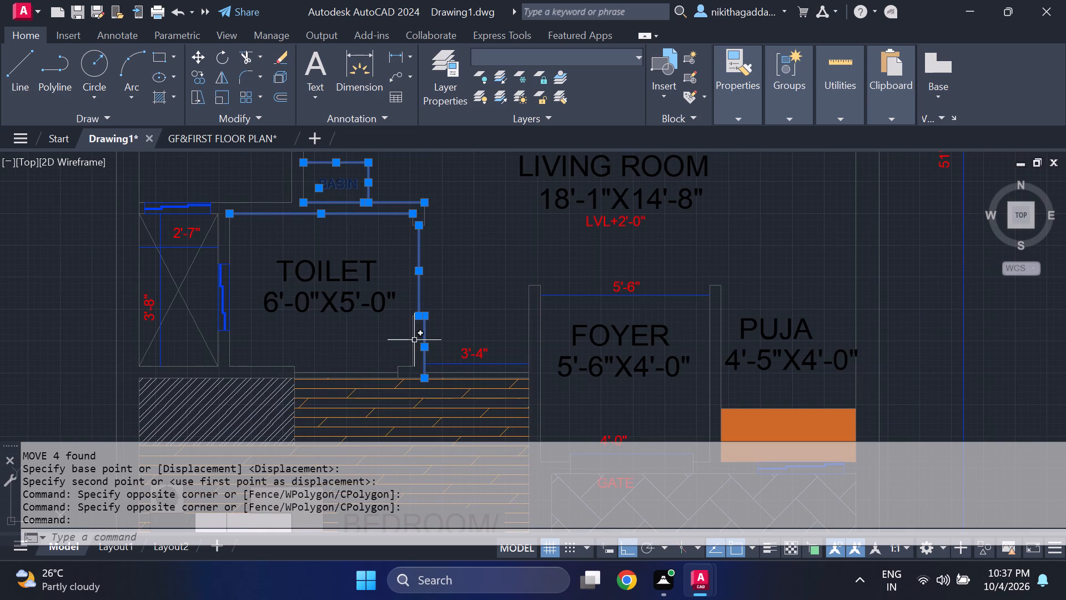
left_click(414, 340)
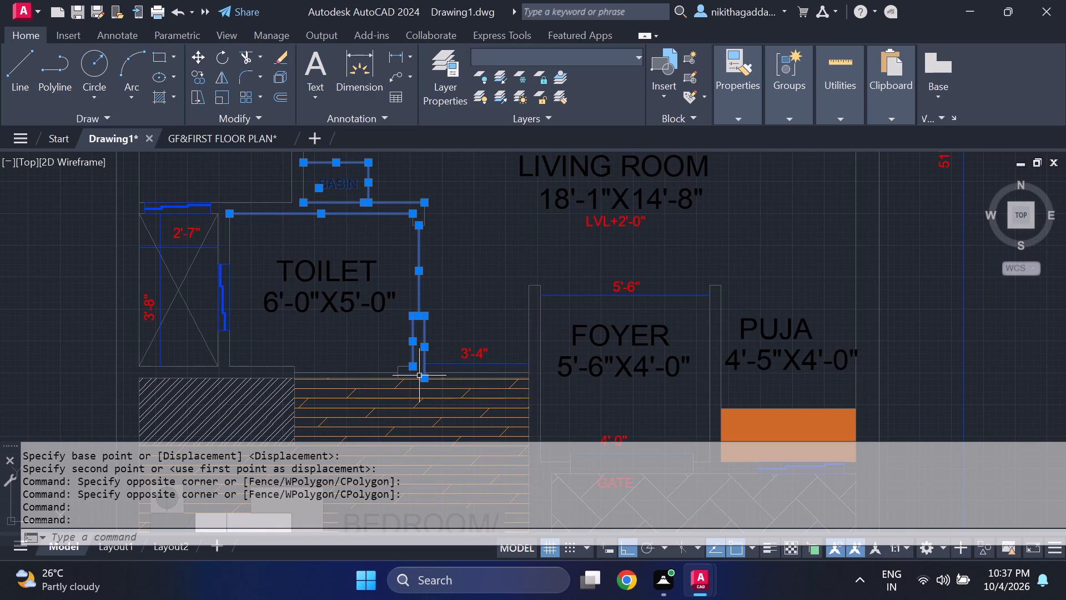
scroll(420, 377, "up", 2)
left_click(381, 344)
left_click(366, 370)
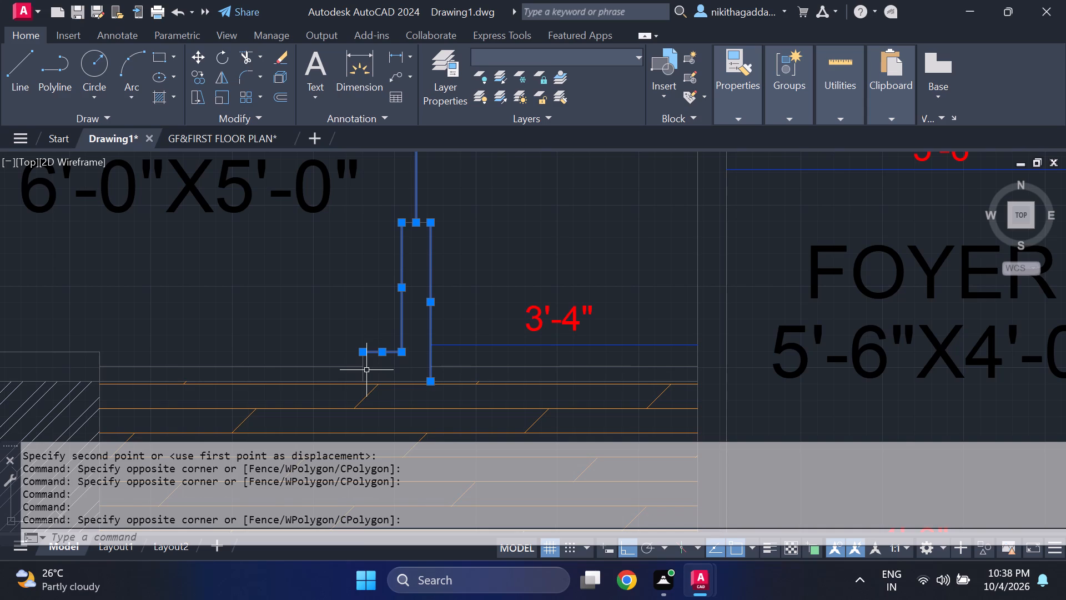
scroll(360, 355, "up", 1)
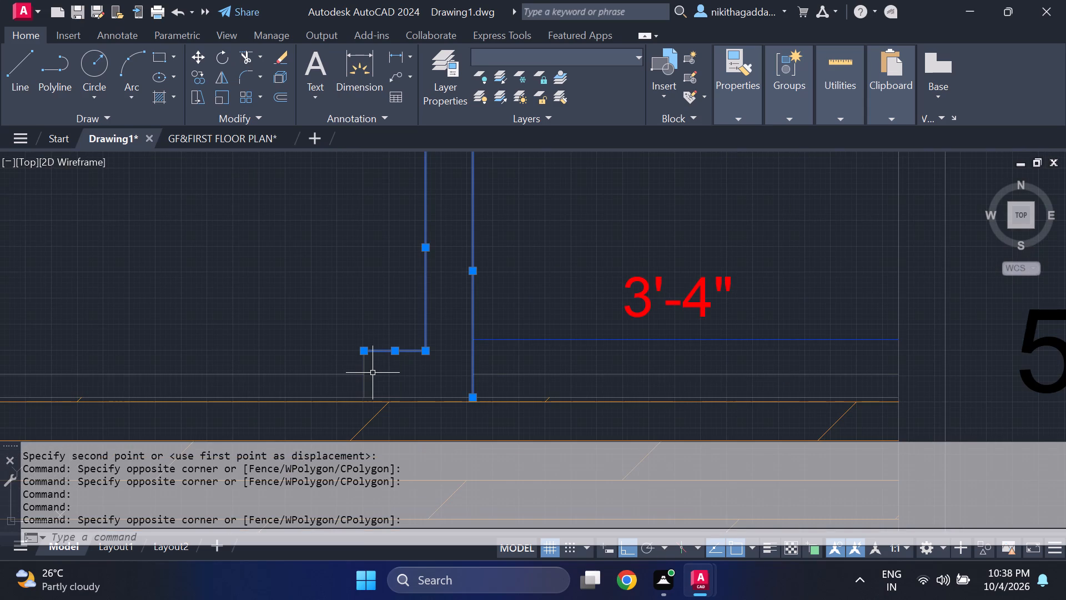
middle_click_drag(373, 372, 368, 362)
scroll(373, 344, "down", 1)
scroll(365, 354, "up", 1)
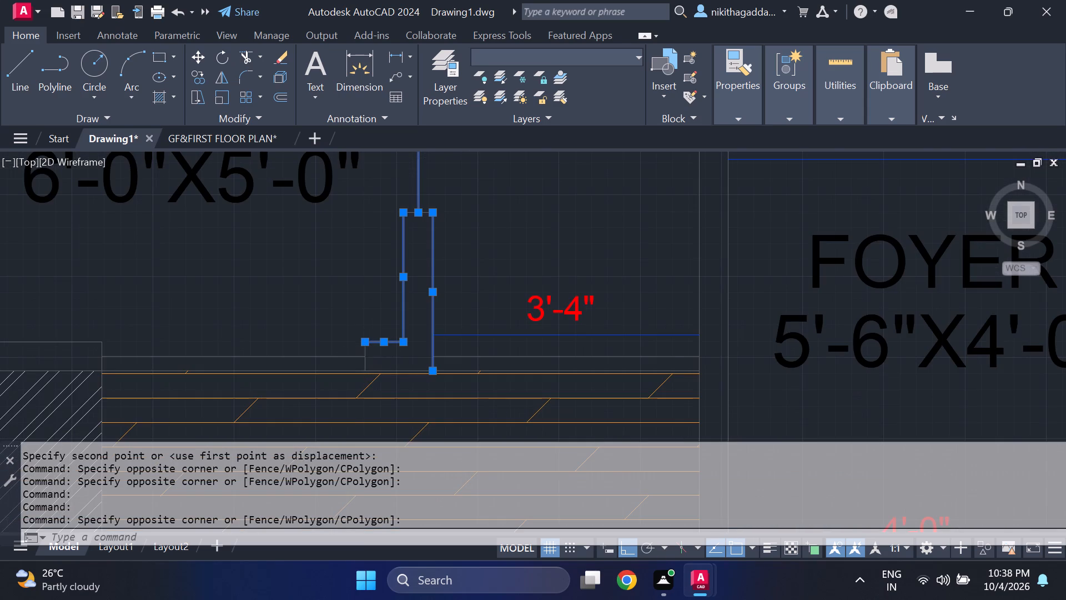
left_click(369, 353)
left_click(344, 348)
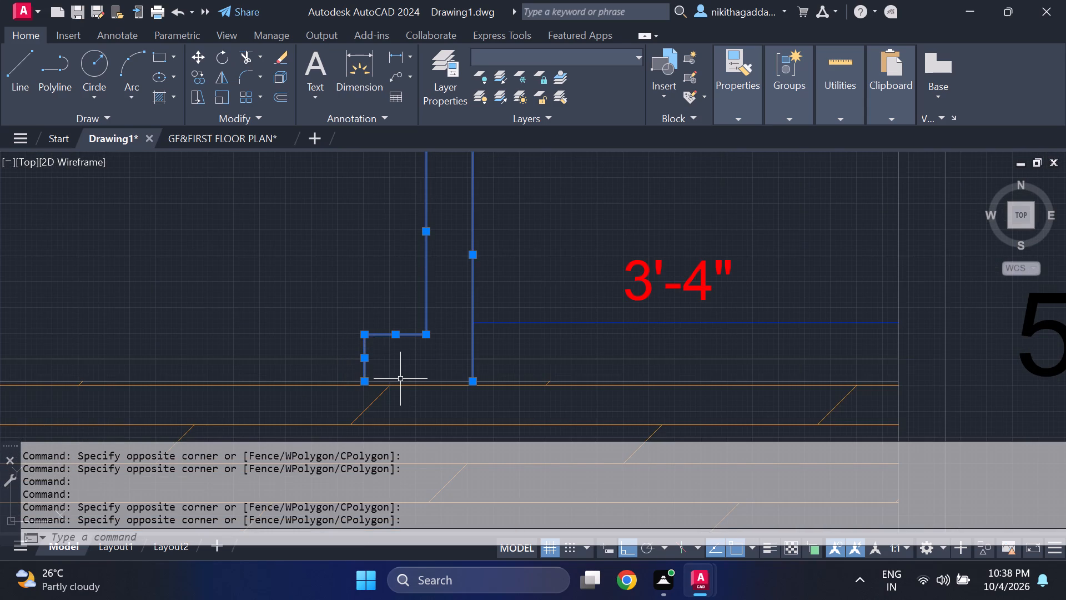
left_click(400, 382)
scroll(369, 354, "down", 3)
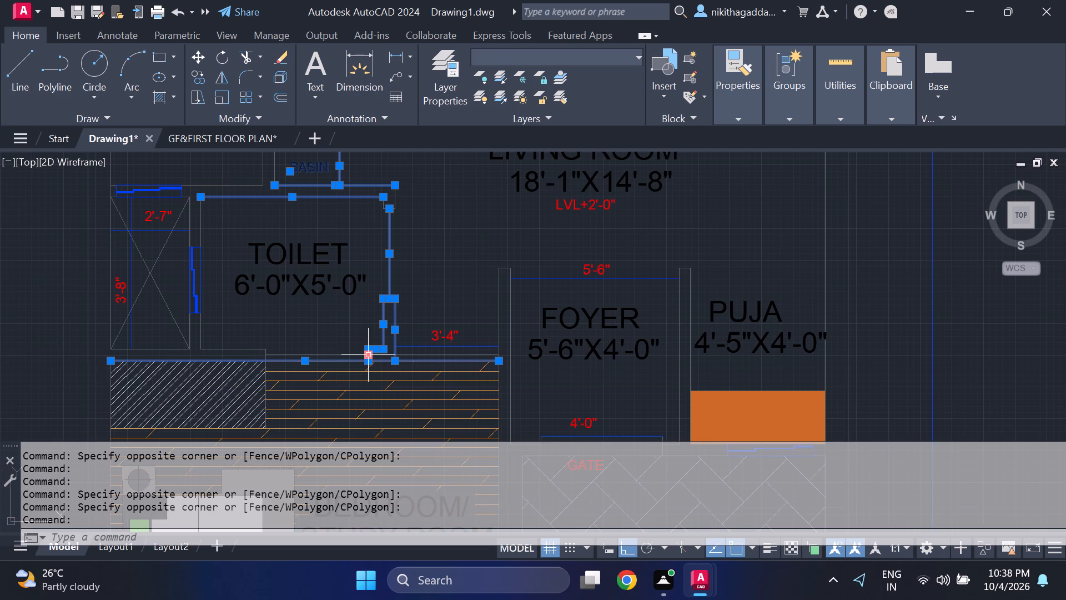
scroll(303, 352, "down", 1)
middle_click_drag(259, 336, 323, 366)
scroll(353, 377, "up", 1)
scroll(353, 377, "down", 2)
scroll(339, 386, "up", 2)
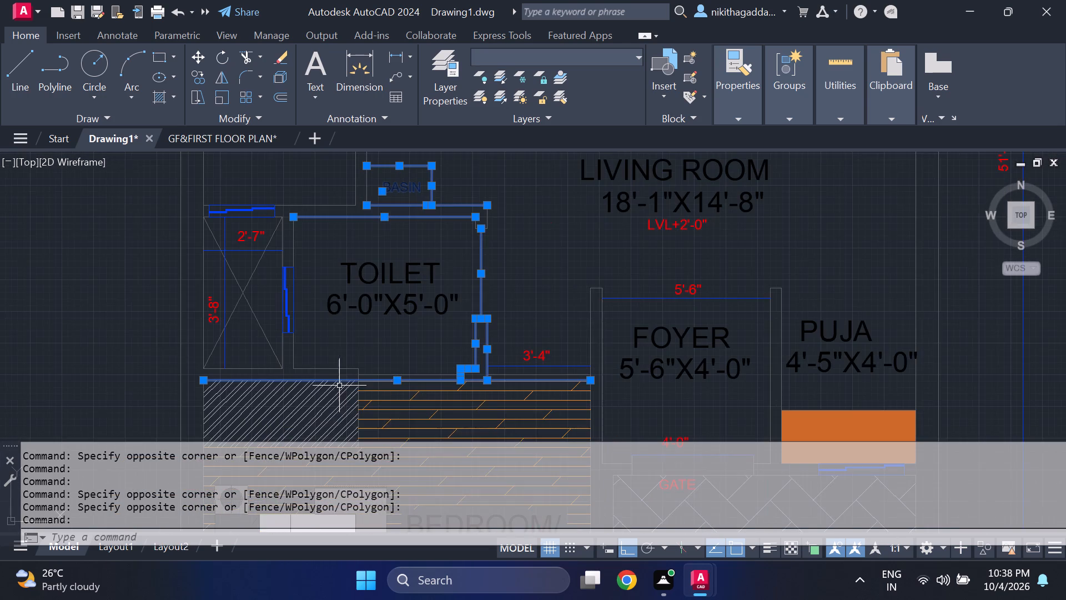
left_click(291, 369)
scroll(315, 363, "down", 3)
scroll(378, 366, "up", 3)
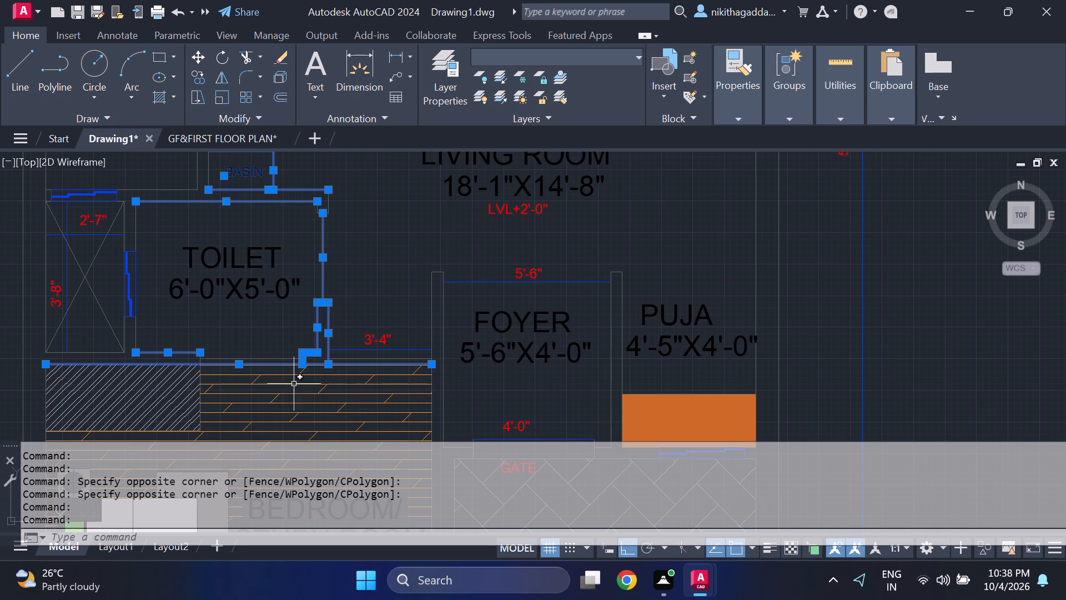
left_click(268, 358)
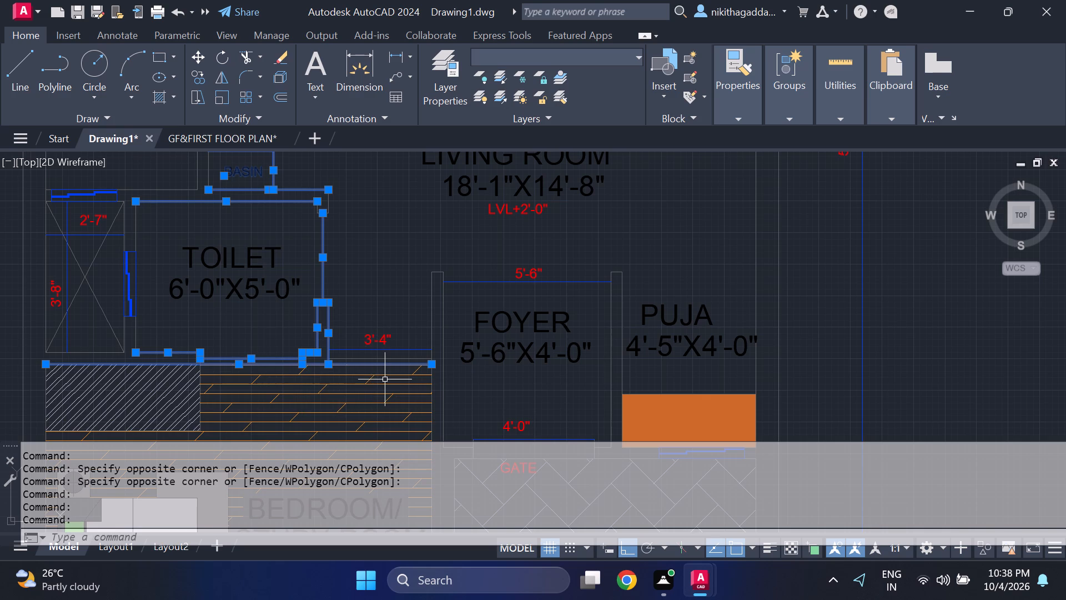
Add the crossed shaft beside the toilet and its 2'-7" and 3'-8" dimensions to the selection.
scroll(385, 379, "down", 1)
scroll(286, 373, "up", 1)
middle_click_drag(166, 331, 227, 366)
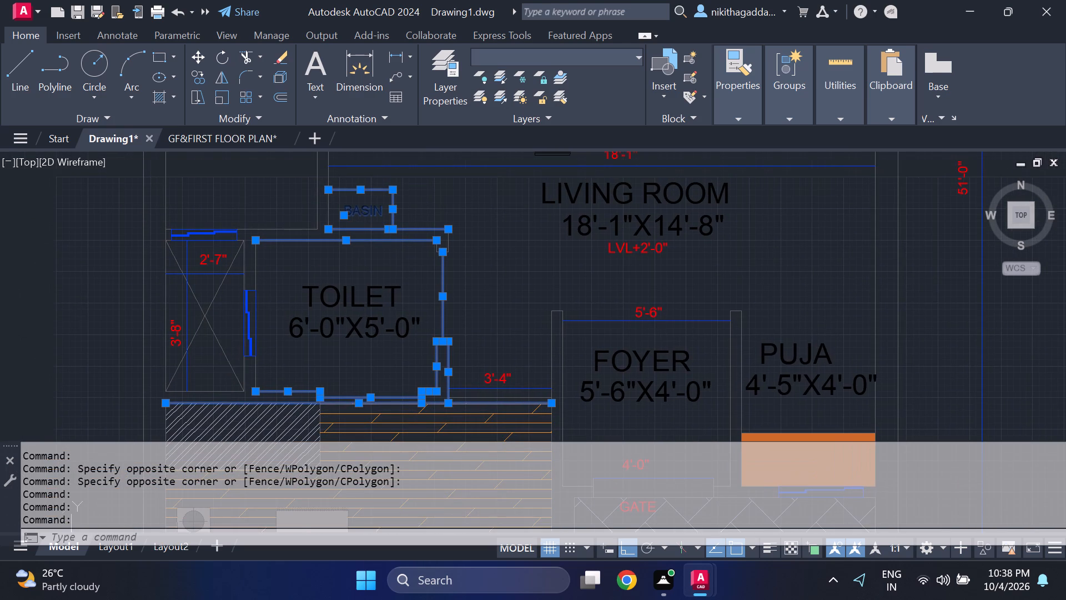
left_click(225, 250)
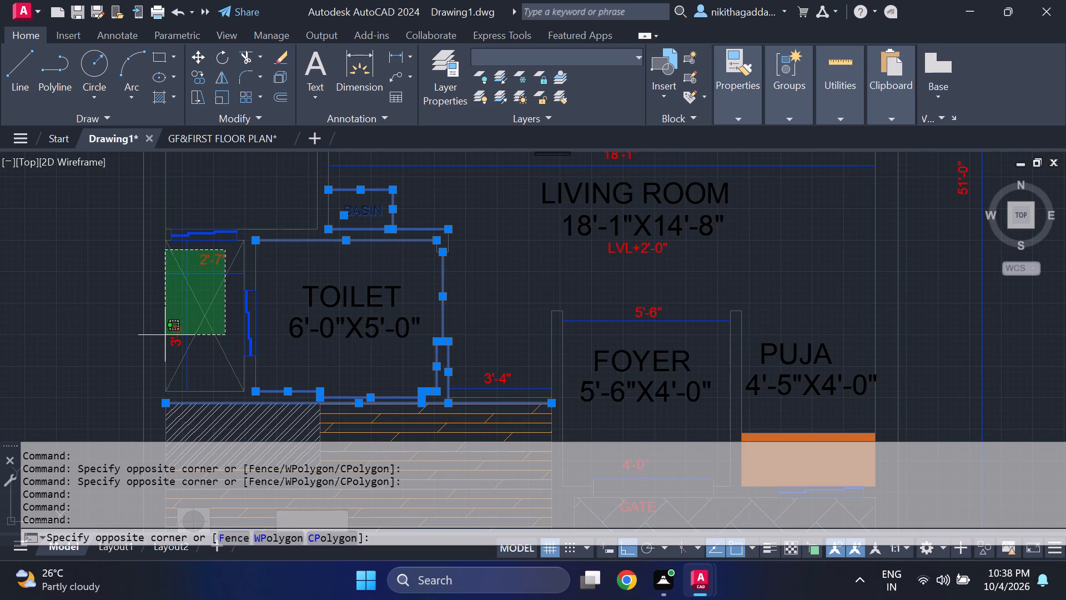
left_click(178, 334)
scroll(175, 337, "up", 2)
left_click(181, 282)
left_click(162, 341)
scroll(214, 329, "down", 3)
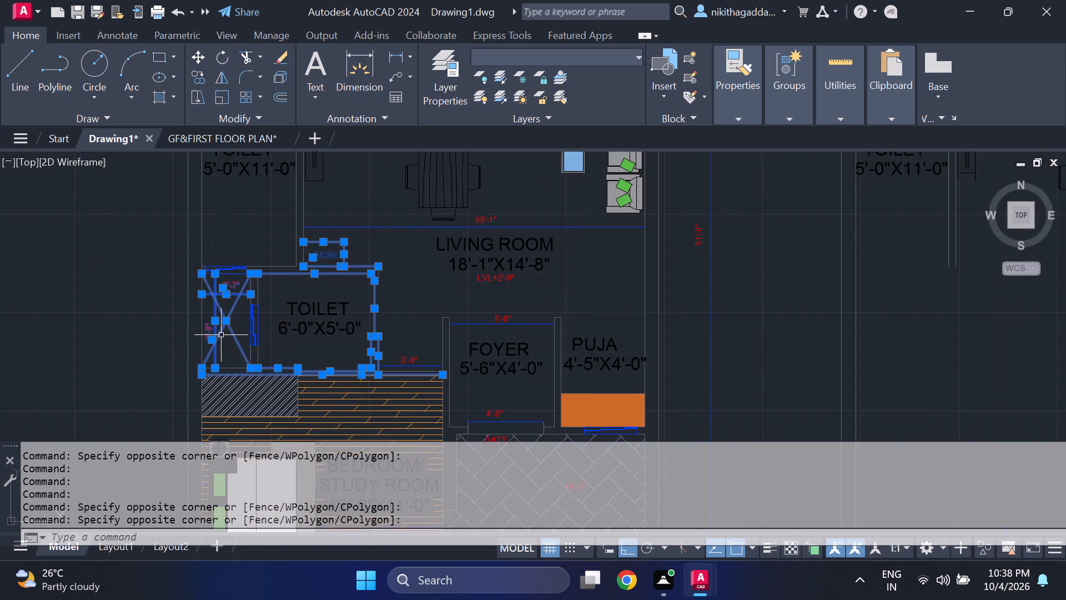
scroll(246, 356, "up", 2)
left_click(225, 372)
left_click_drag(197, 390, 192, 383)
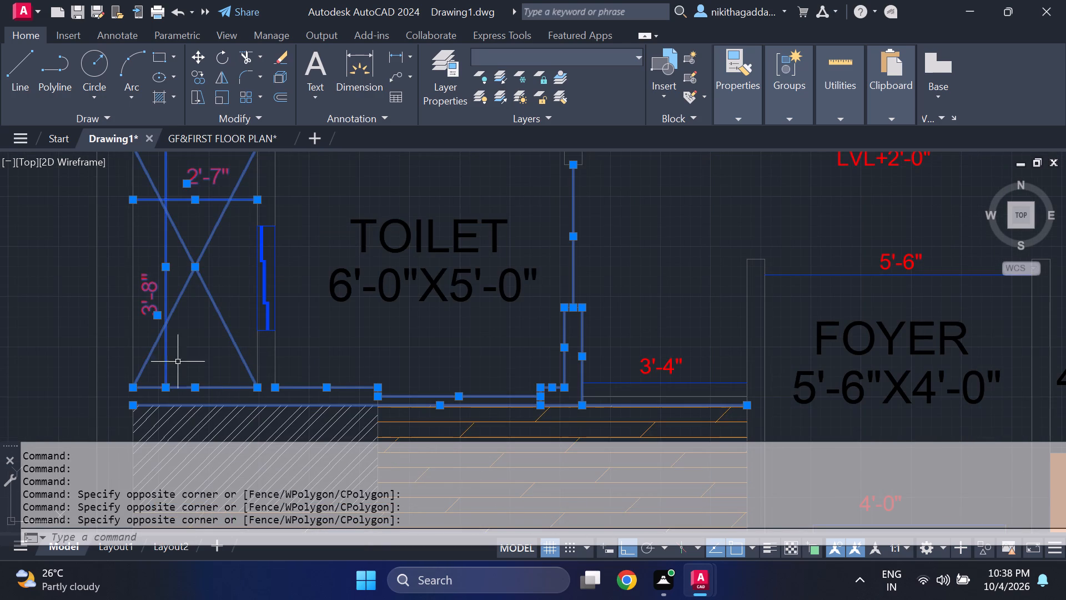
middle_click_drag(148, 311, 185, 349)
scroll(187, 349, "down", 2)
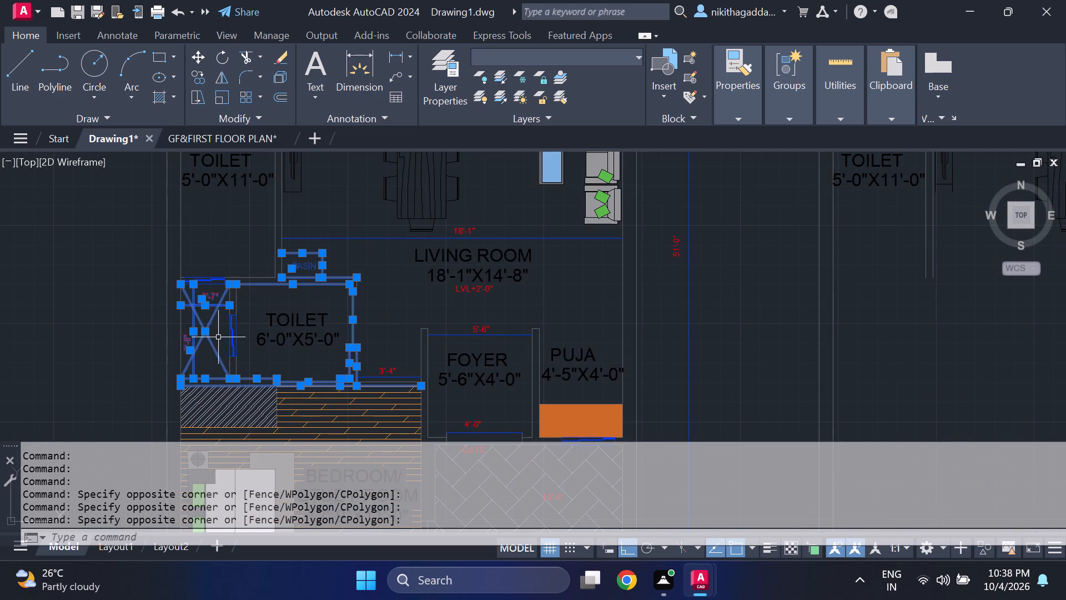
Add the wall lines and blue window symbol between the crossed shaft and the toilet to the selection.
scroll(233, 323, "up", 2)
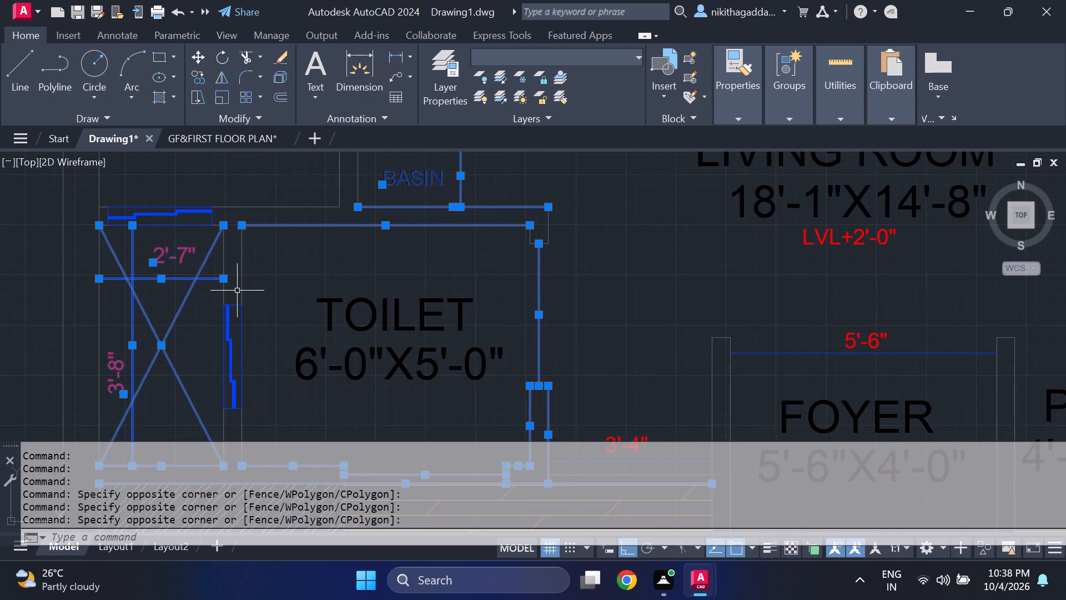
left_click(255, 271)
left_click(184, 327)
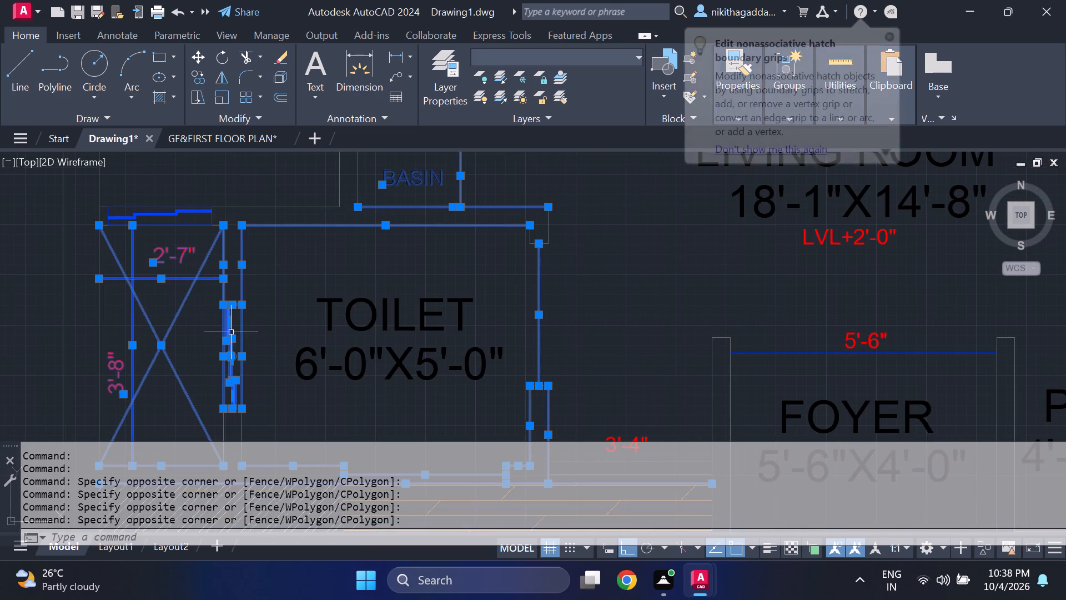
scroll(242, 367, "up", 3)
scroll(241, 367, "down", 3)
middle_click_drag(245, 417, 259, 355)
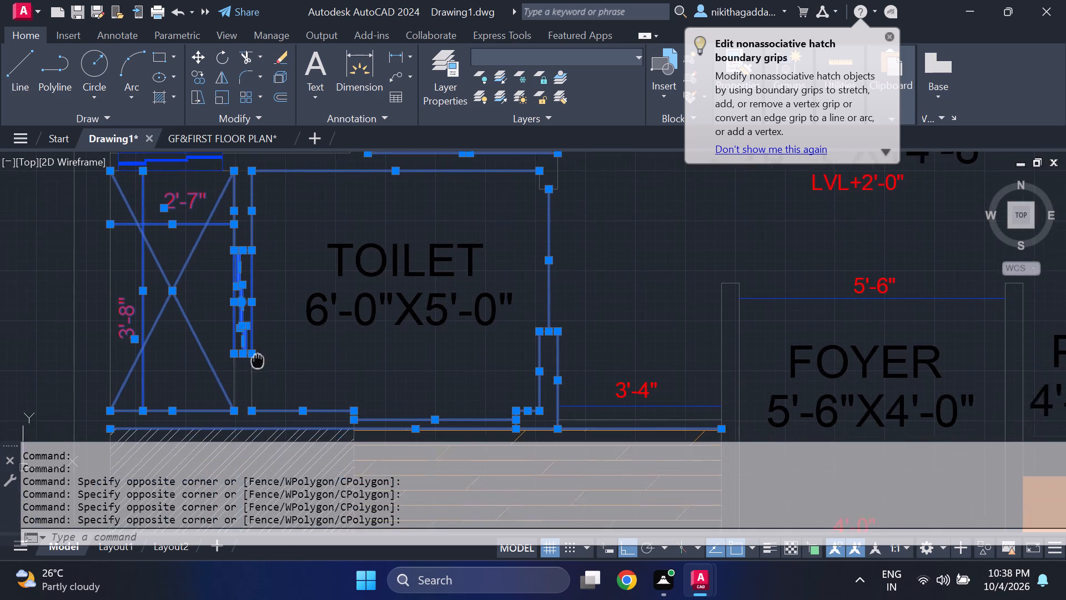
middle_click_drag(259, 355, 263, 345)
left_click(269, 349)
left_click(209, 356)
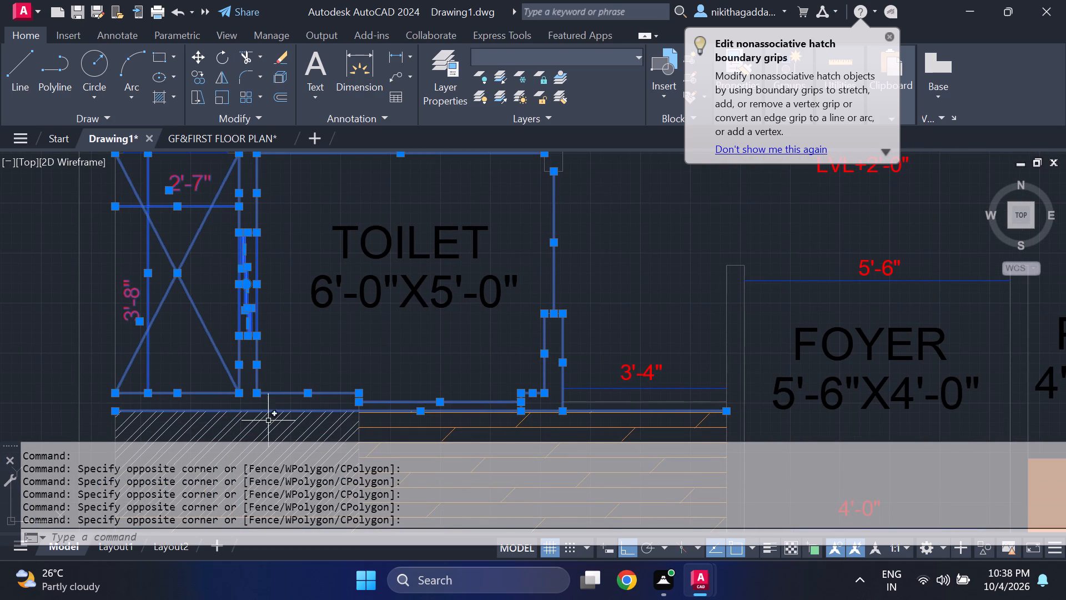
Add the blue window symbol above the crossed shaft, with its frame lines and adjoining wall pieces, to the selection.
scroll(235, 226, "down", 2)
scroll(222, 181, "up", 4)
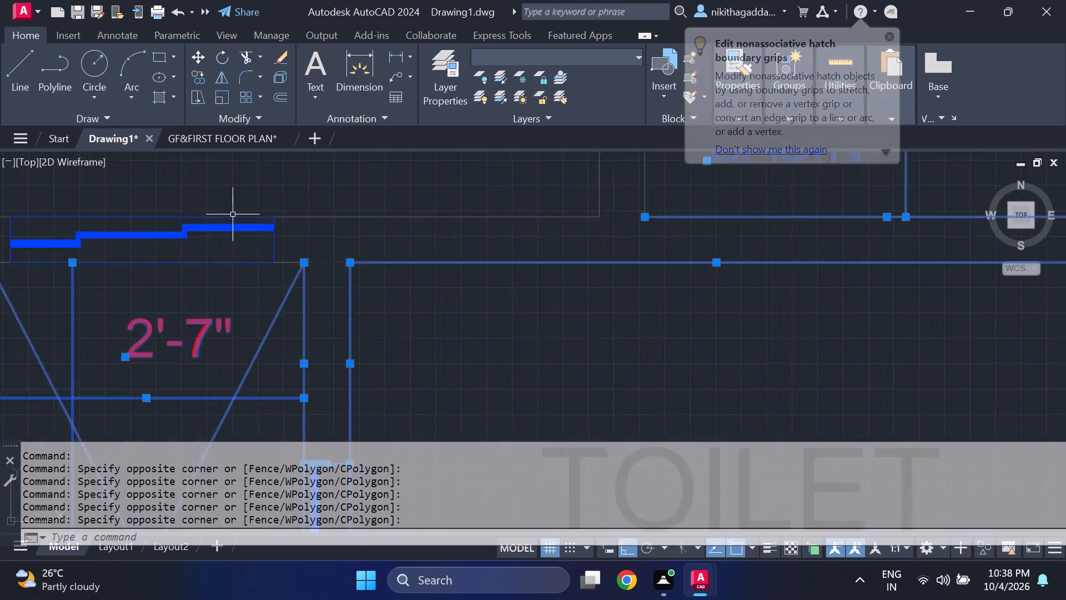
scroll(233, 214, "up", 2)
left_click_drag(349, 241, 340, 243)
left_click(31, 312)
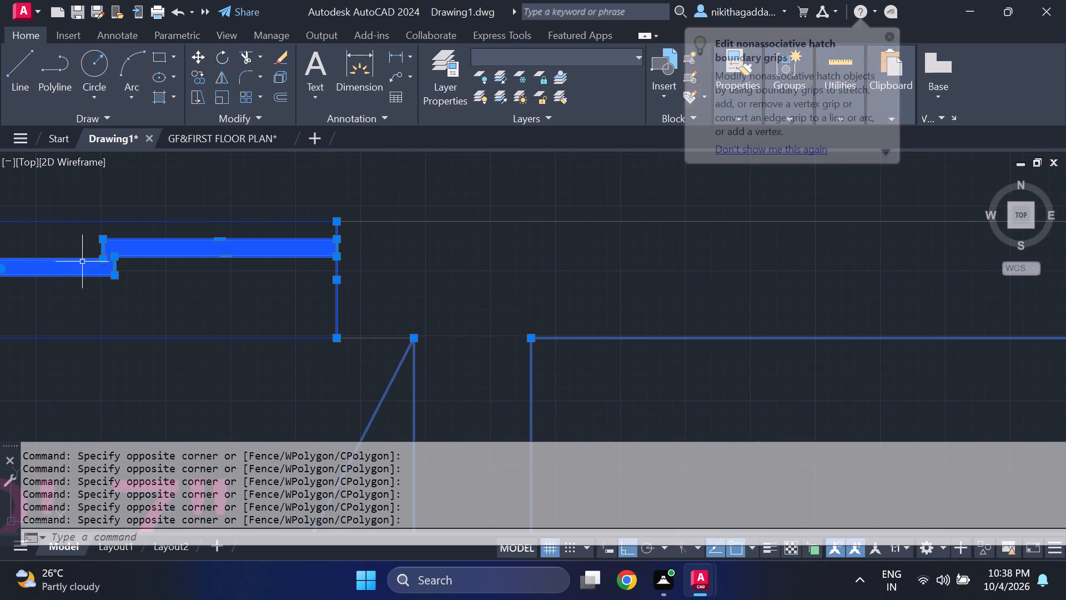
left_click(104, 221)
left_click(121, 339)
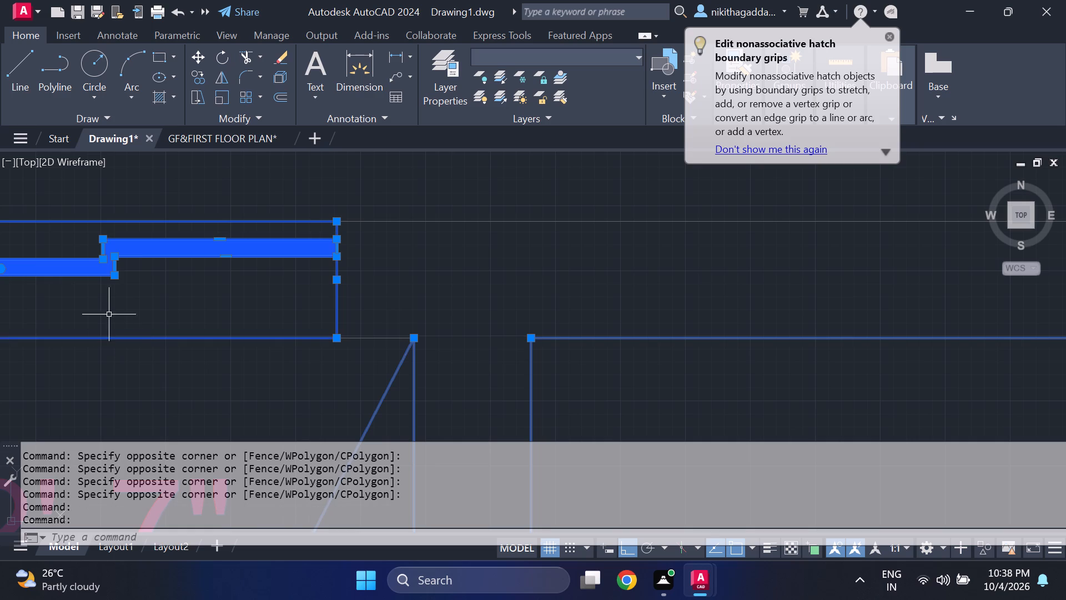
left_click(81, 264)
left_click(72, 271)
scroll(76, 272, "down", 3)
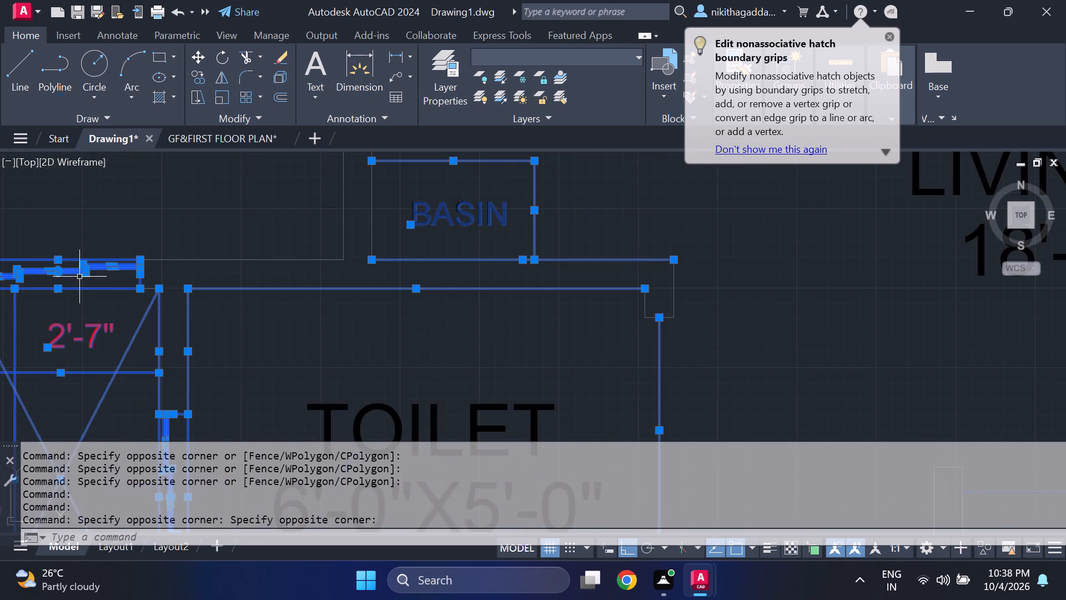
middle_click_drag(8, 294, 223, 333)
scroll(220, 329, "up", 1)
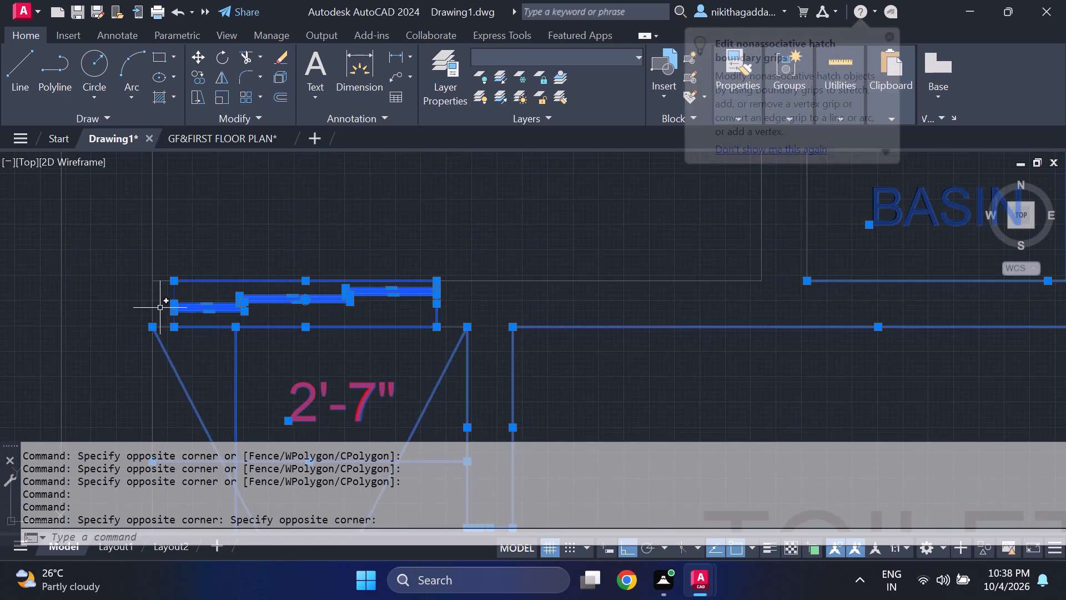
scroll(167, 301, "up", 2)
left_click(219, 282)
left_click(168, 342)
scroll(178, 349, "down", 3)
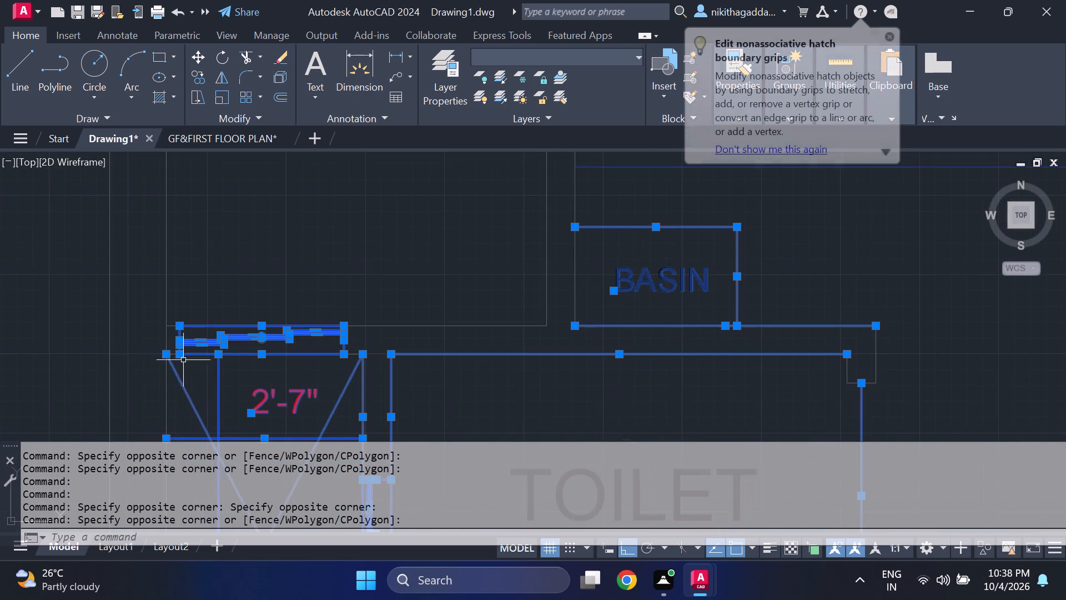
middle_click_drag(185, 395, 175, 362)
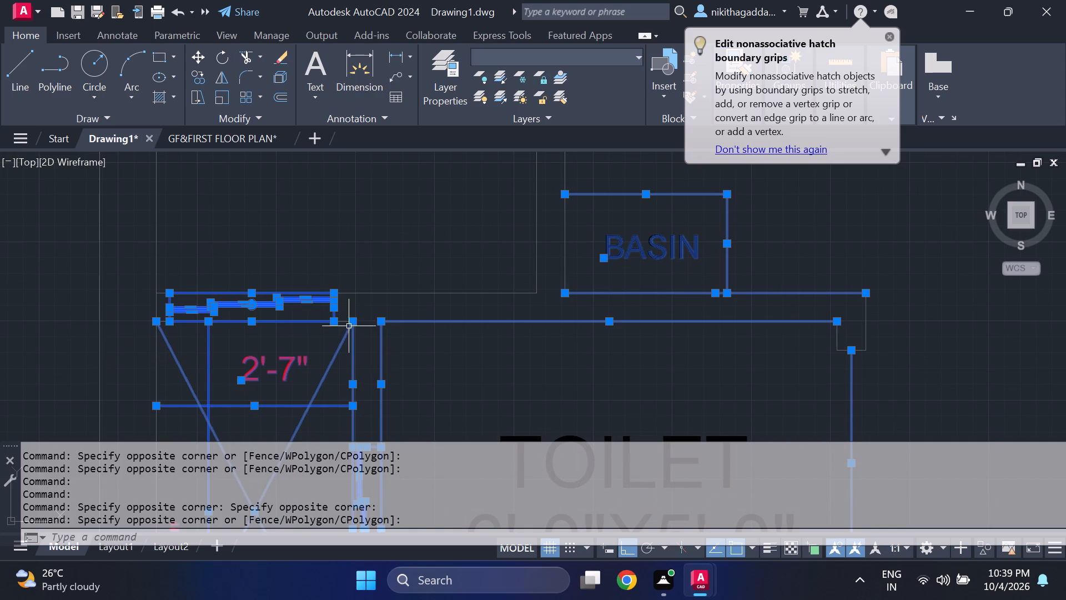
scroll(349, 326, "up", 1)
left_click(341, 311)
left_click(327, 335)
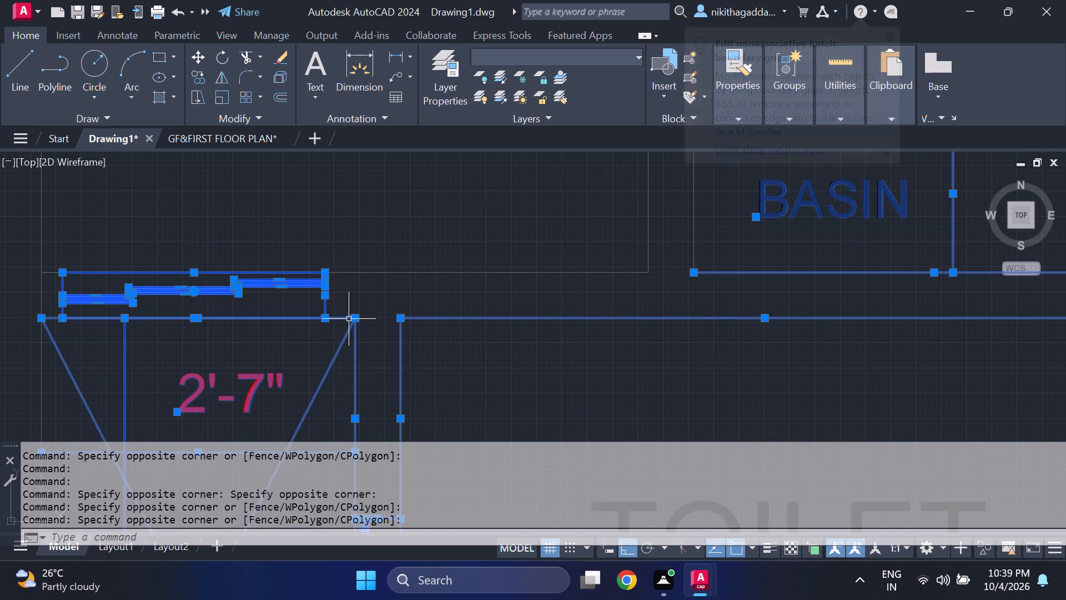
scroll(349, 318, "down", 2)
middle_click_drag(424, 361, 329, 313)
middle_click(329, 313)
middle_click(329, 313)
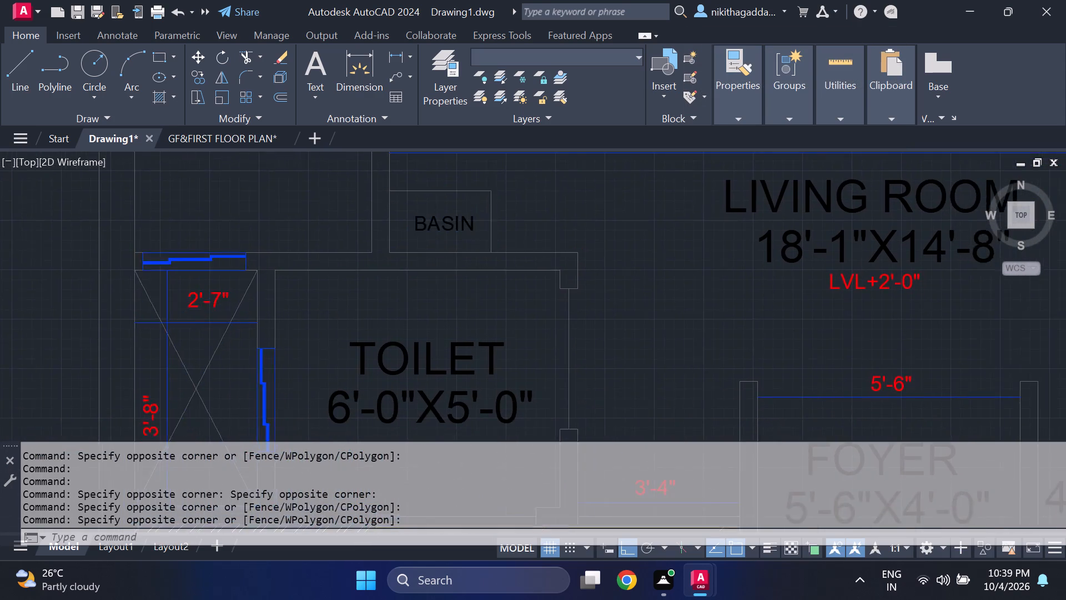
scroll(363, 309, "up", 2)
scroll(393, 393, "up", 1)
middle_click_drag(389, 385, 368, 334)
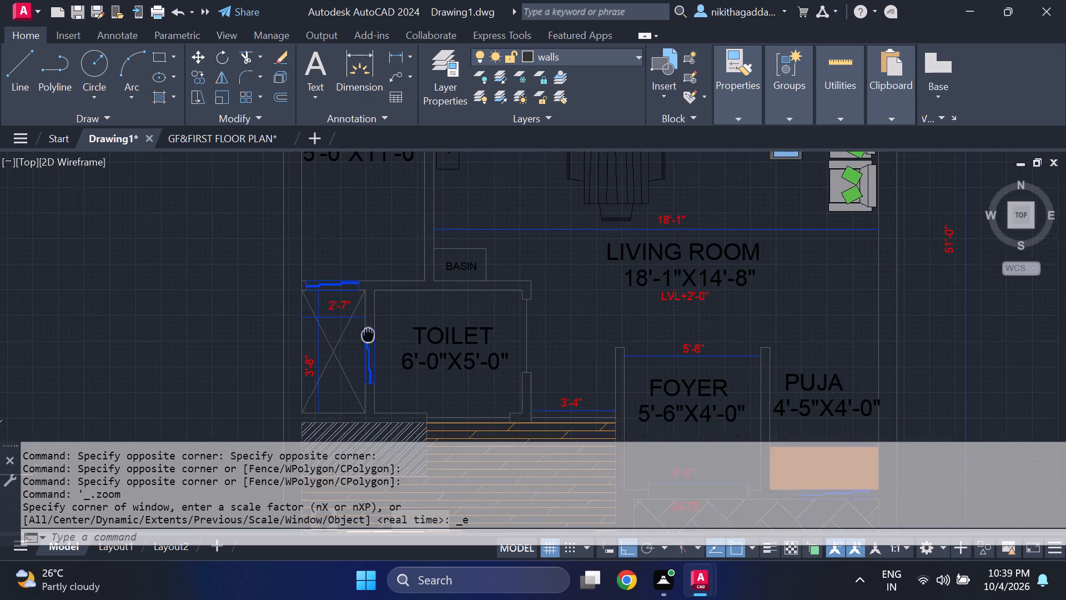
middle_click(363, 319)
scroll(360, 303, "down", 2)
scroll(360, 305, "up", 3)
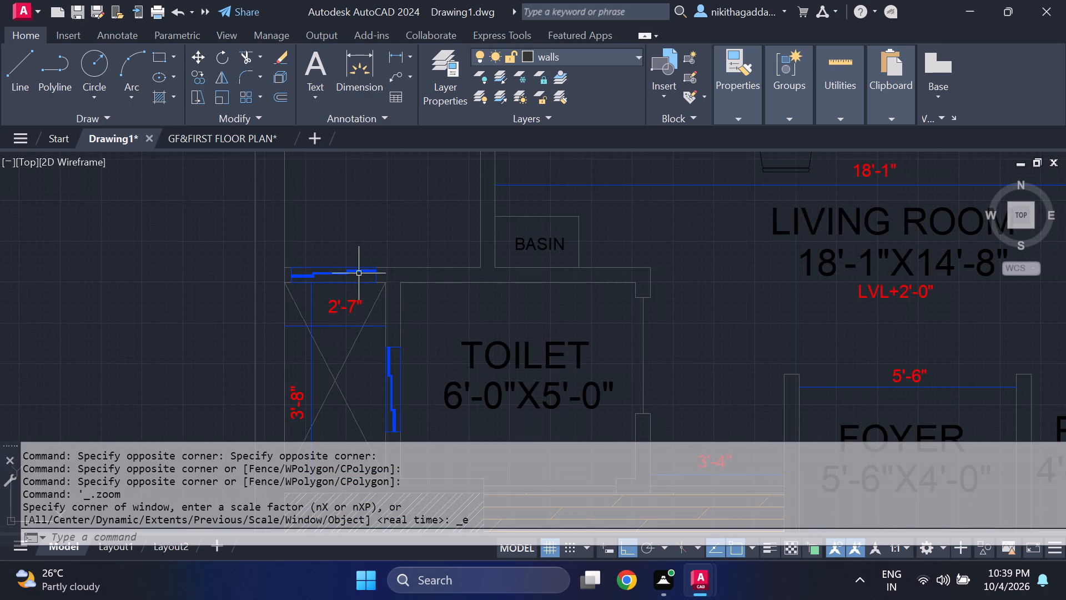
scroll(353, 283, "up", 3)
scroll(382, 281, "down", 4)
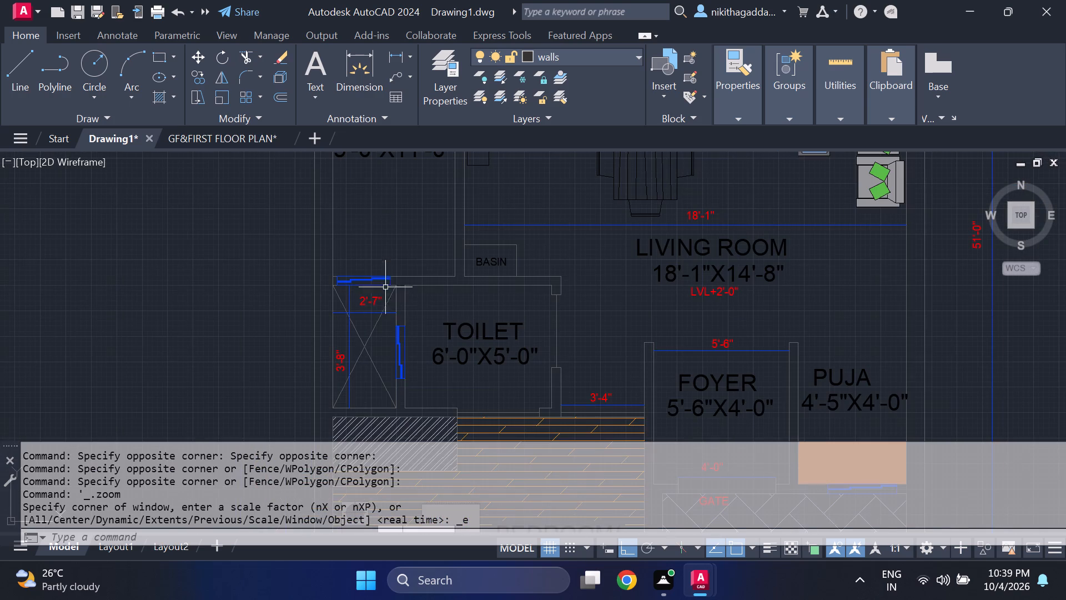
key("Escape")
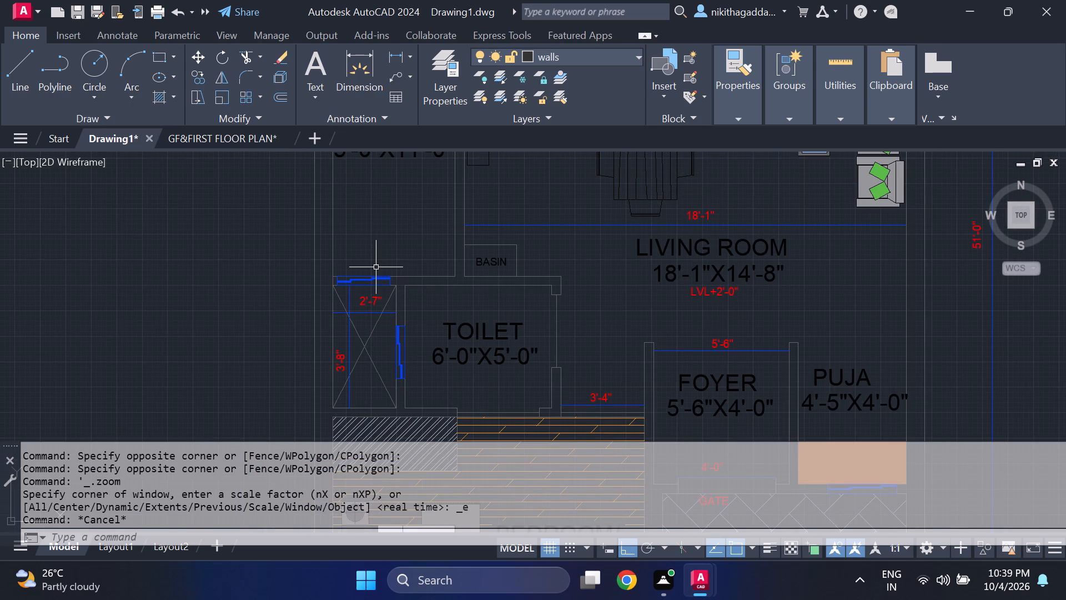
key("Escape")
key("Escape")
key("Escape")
Select the blue window symbol above the crossed shaft in the finished plan, together with its frame lines.
scroll(389, 301, "up", 1)
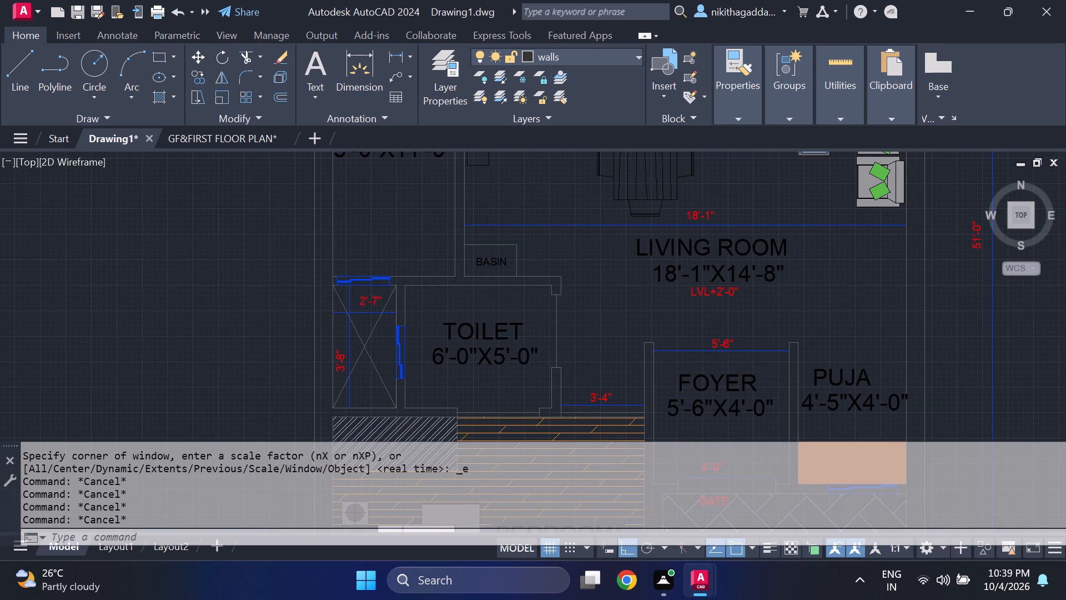
scroll(389, 301, "up", 1)
scroll(337, 224, "up", 2)
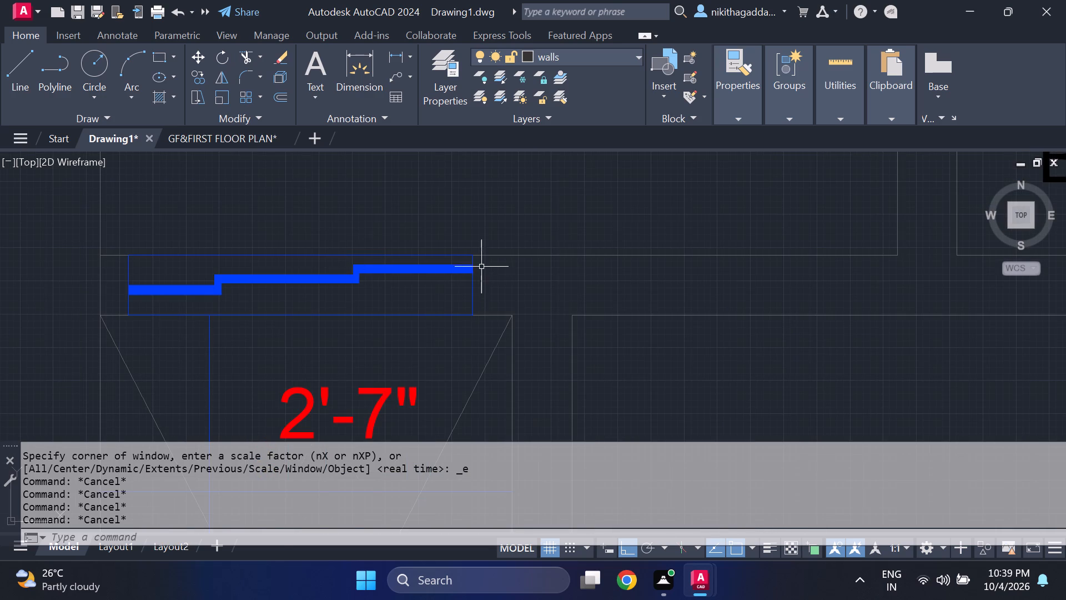
left_click(481, 266)
left_click(112, 286)
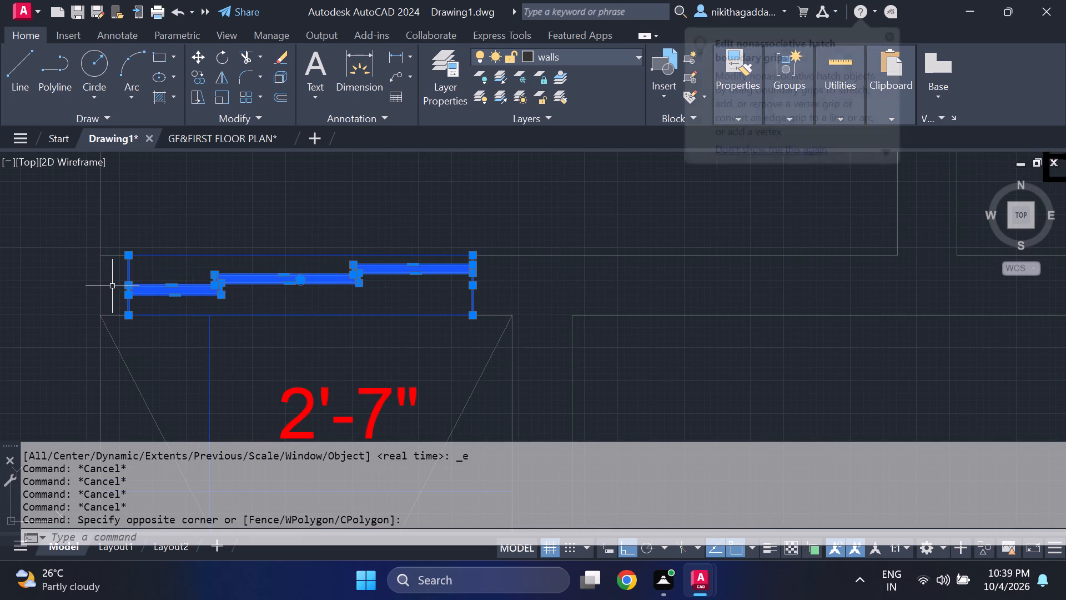
left_click(174, 256)
left_click(227, 316)
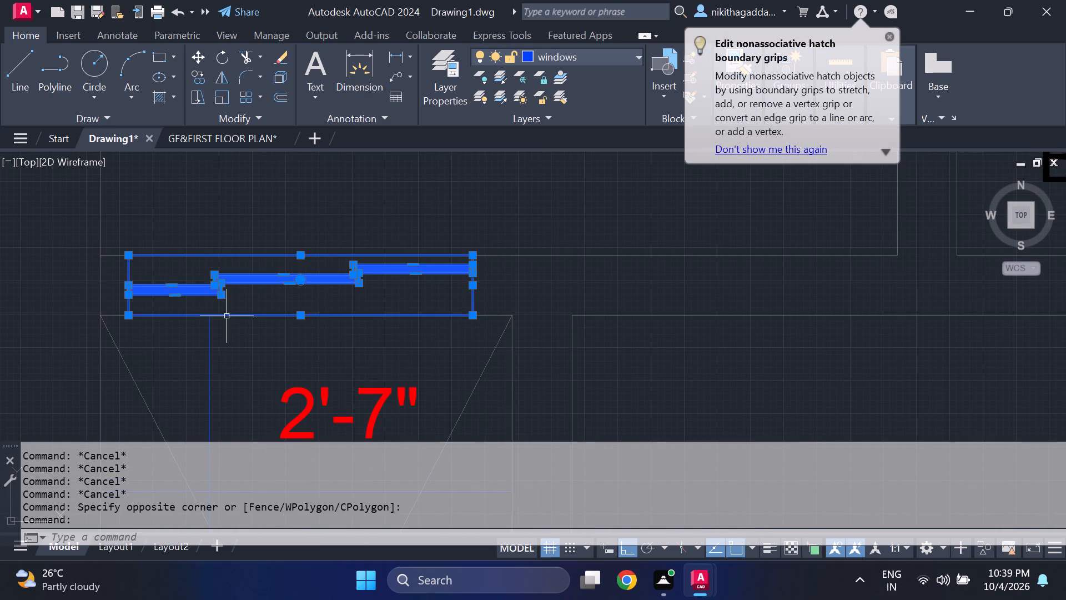
Add the shaft's crossed lines and its 2'-7" and 3'-8" dimensions to the selection.
scroll(253, 286, "up", 1)
scroll(255, 289, "down", 3)
left_click(257, 316)
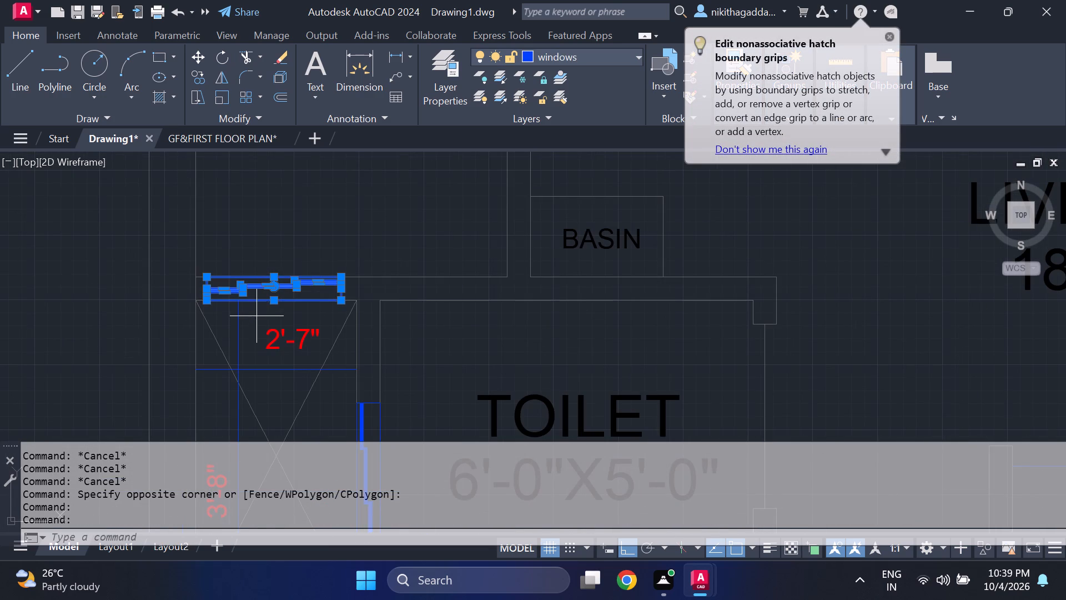
left_click(227, 332)
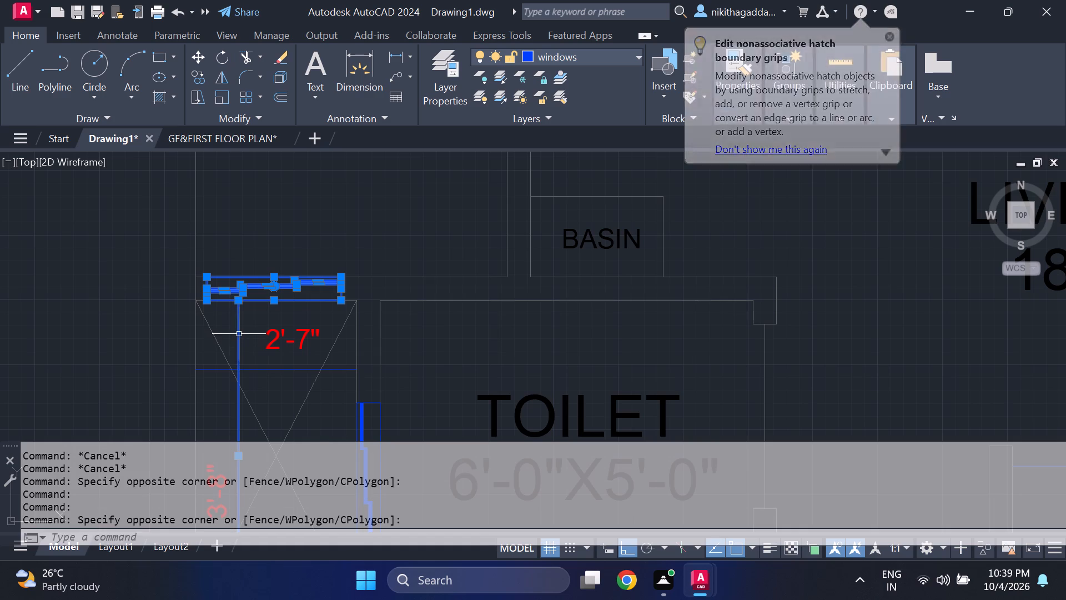
left_click(312, 318)
left_click(215, 396)
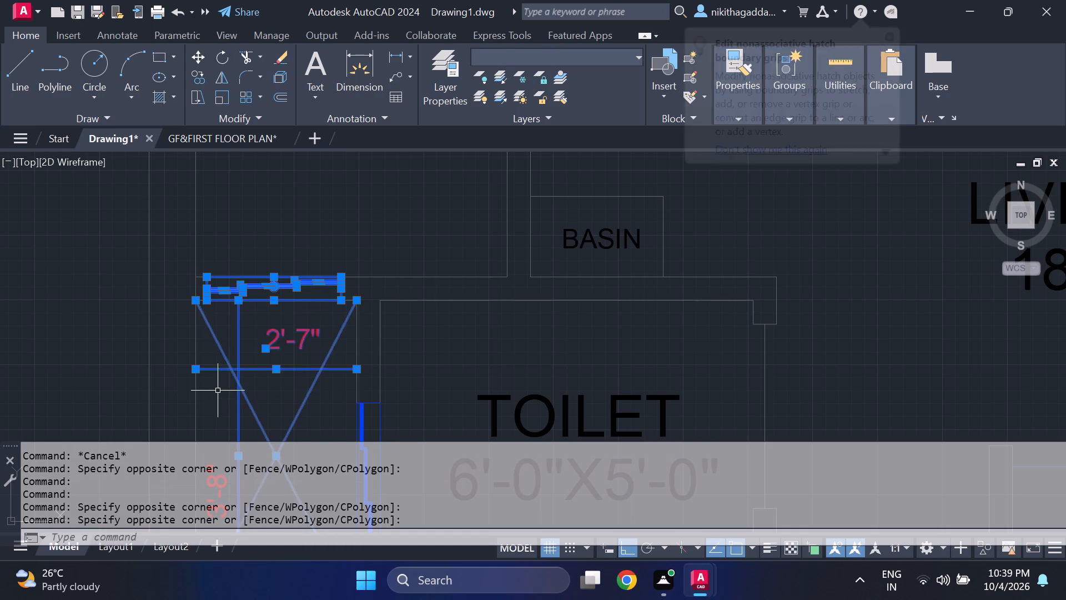
scroll(243, 368, "down", 1)
middle_click_drag(268, 404, 257, 302)
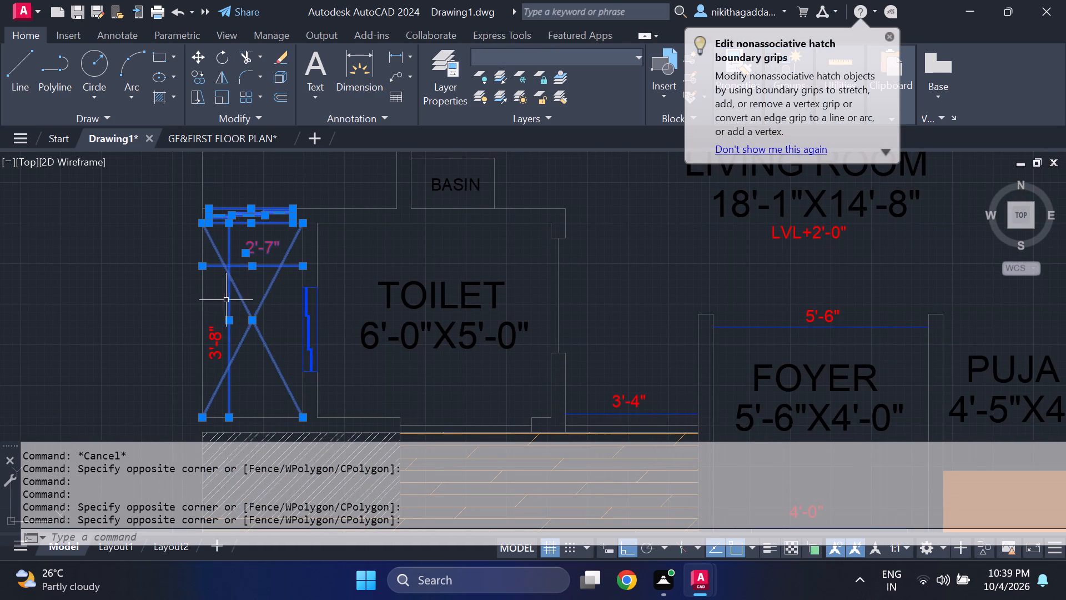
left_click(224, 297)
left_click(211, 356)
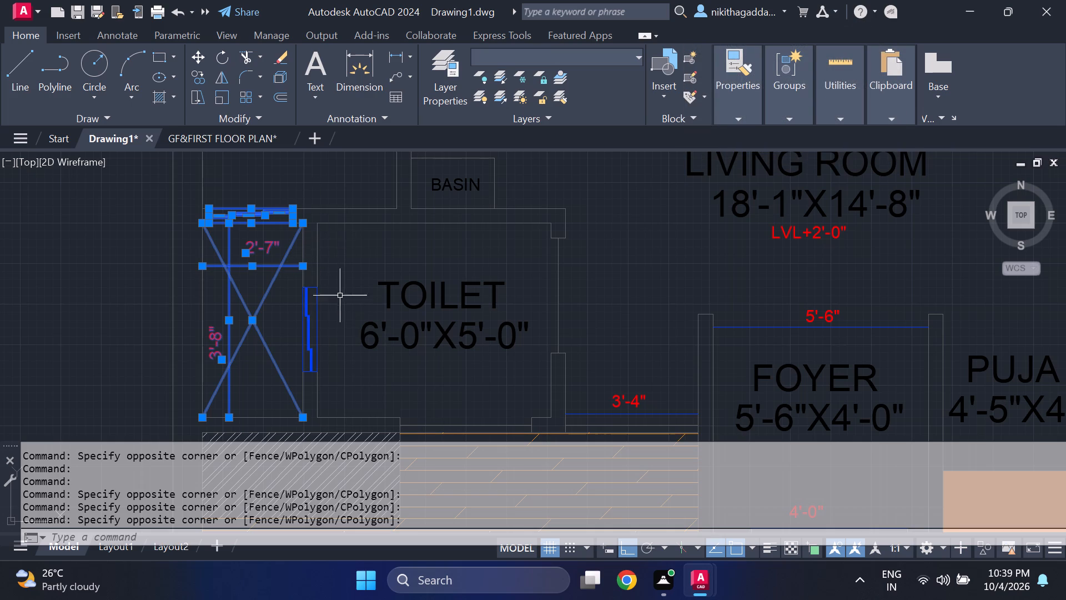
Add the wall lines between the basin and the 6'-0"X5'-0" toilet, including the corner beside the living room, to the selection.
middle_click_drag(418, 228, 445, 356)
middle_click(445, 356)
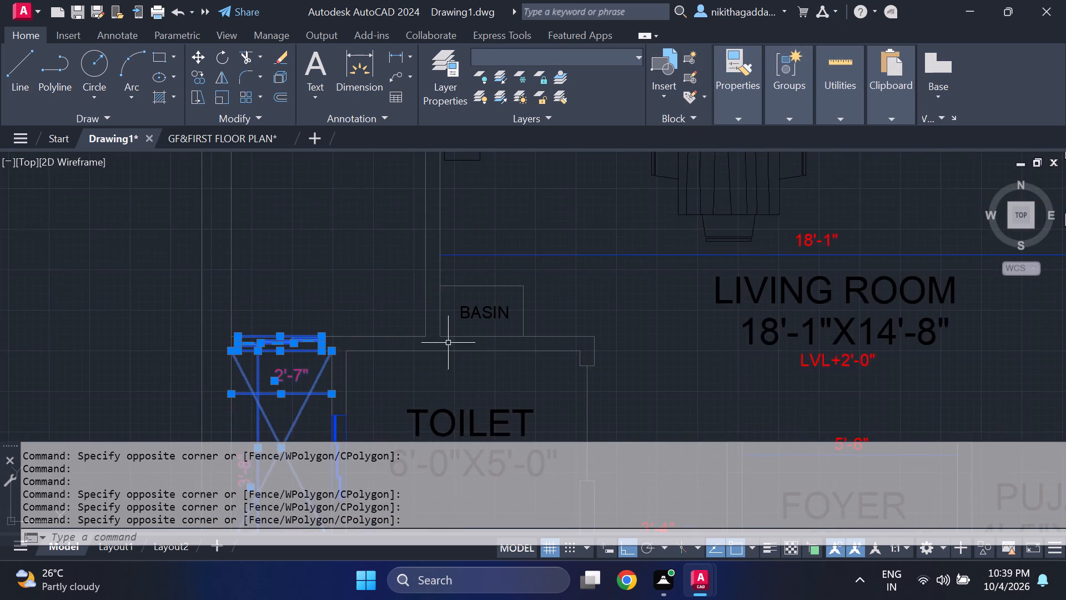
scroll(450, 335, "down", 3)
scroll(495, 344, "up", 2)
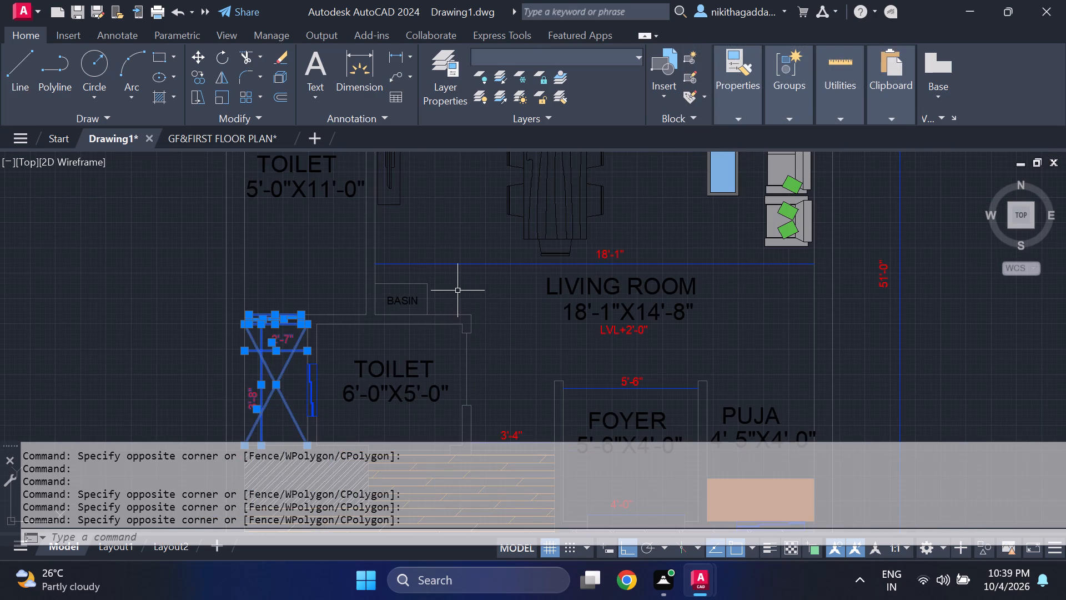
left_click(466, 303)
left_click(445, 351)
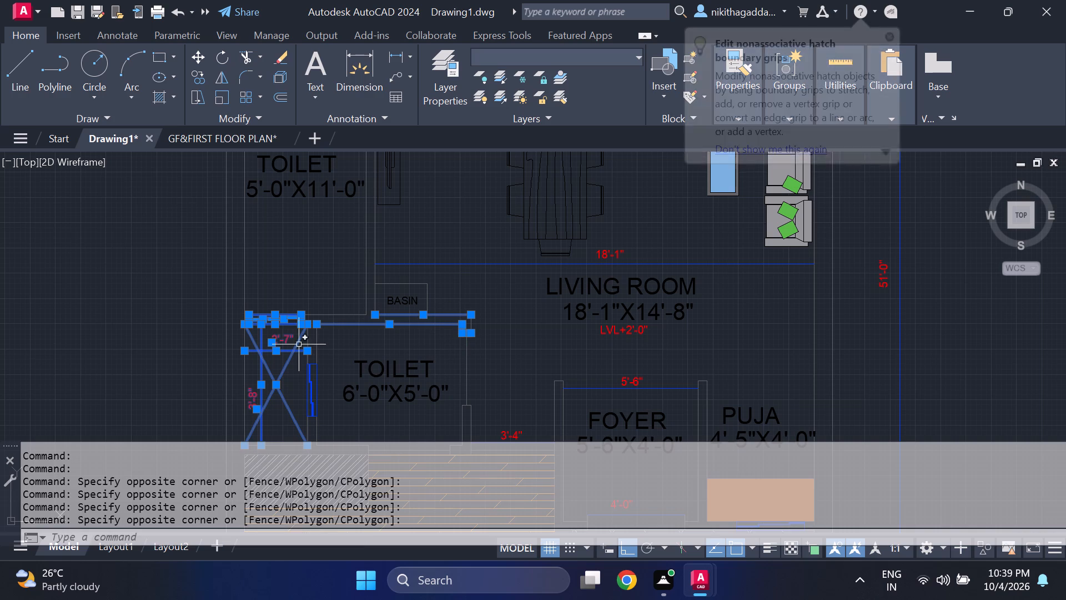
left_click_drag(338, 305, 334, 322)
left_click(322, 352)
Add the 6'-0"X5'-0" label, the toilet's door opening line, the adjoining wall pieces and the long bedroom-side wall line to the selection.
scroll(356, 353, "down", 1)
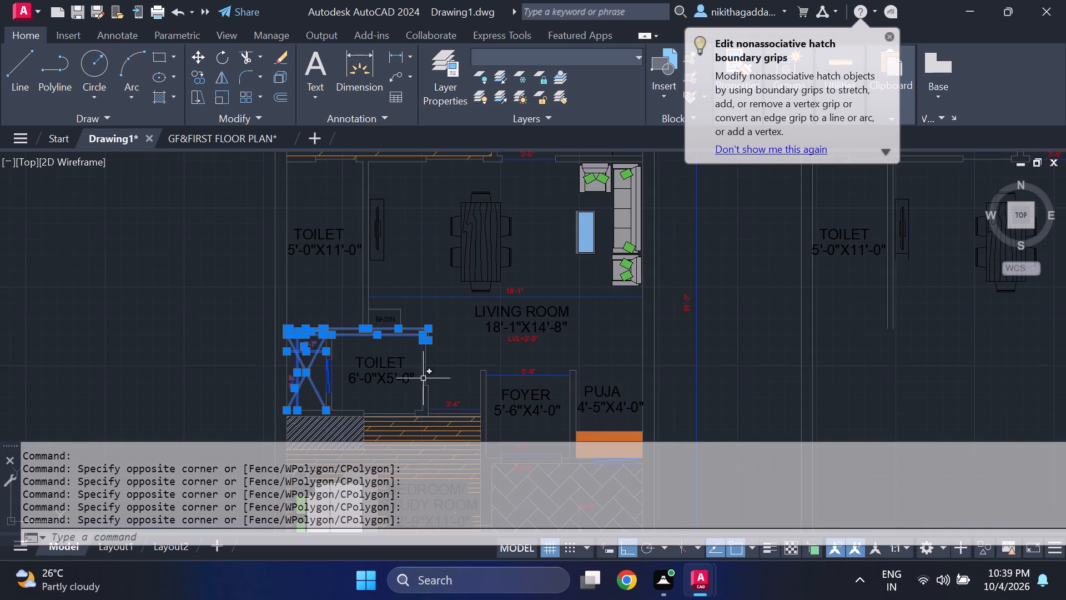
left_click(440, 360)
left_click(406, 381)
scroll(429, 398, "up", 1)
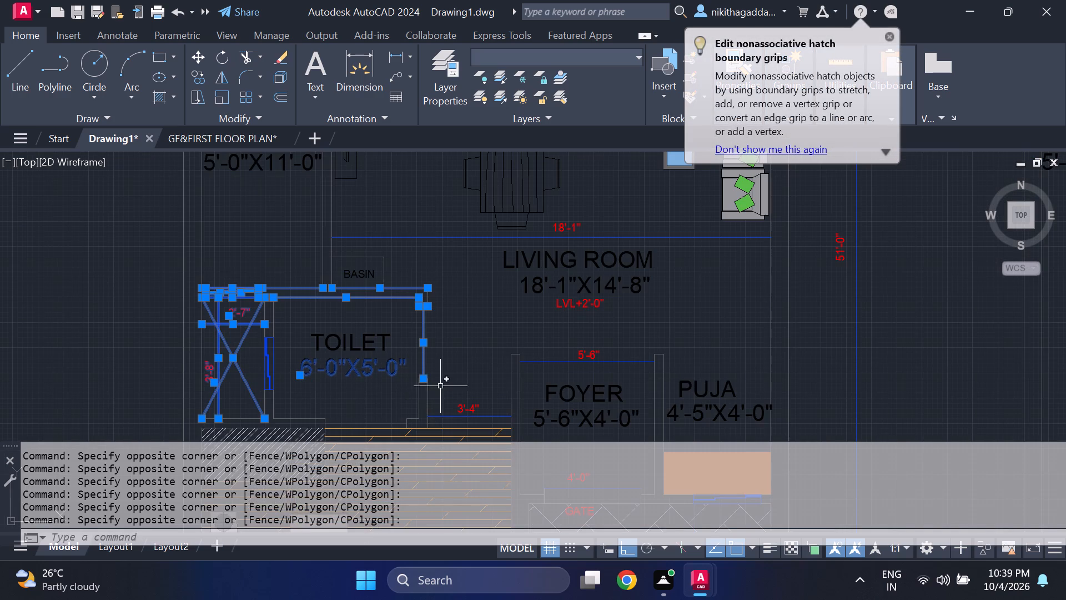
left_click(443, 386)
left_click(396, 407)
scroll(419, 425, "up", 2)
left_click(406, 399)
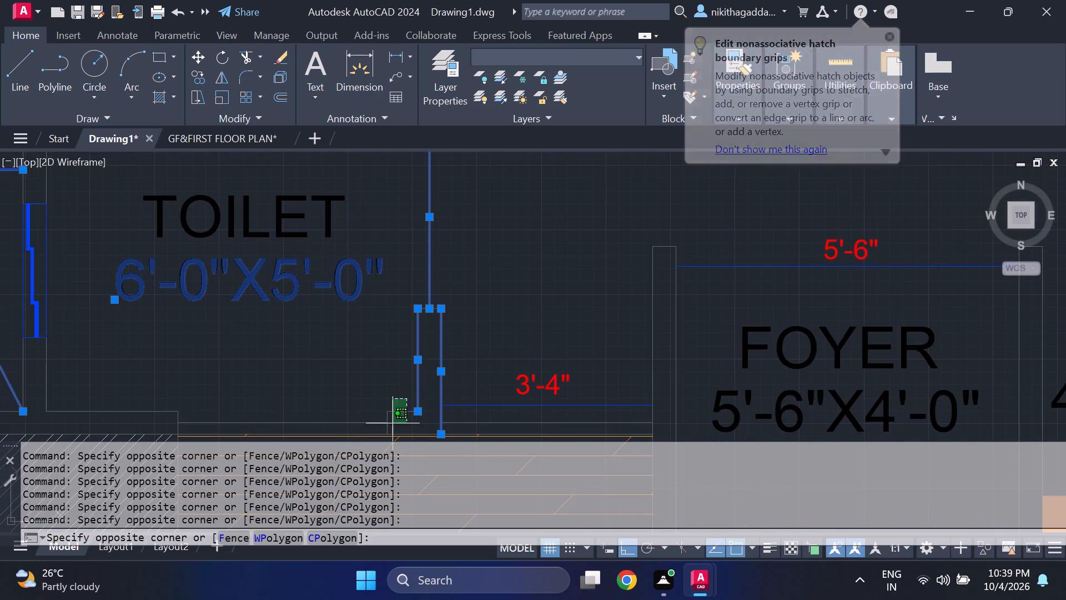
left_click(381, 425)
scroll(387, 422, "down", 1)
middle_click_drag(376, 427, 372, 405)
scroll(376, 427, "up", 1)
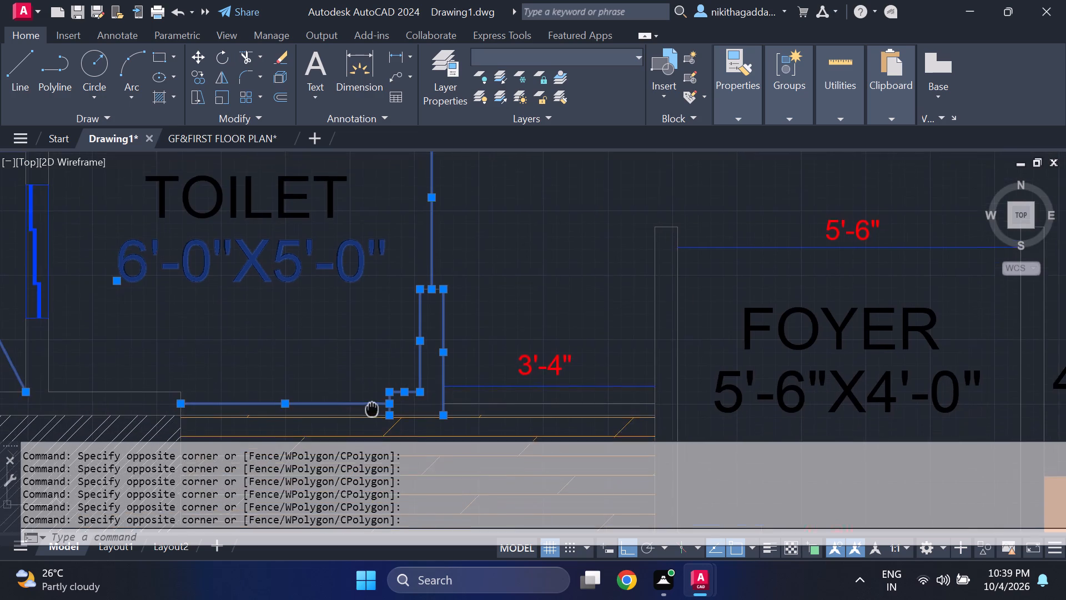
middle_click_drag(372, 405, 372, 383)
scroll(391, 395, "up", 2)
left_click(411, 381)
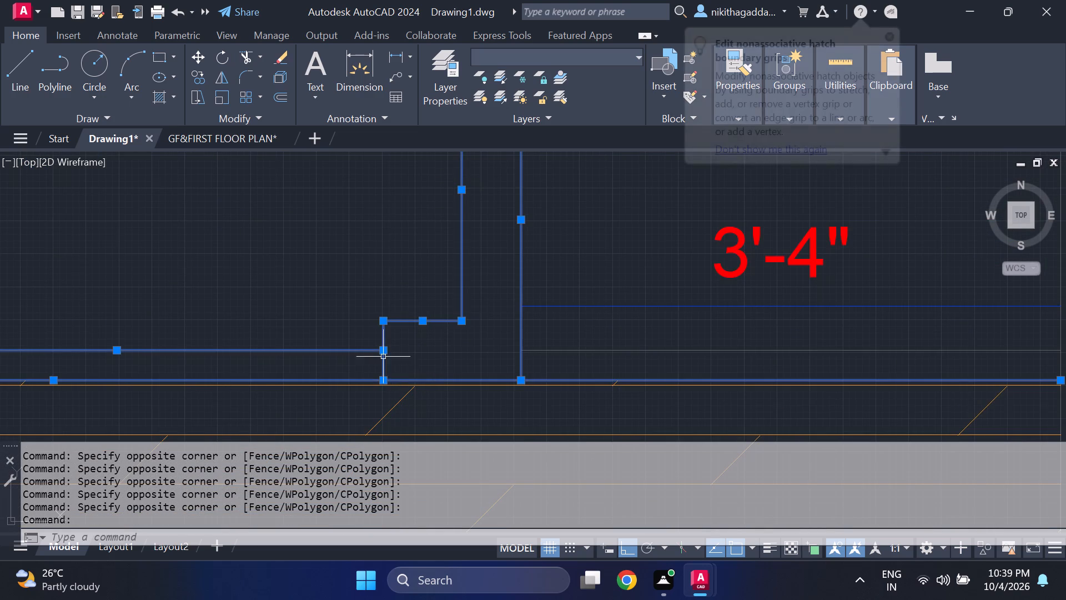
Add the lower wall lines of the shaft and toilet and the short wall pieces below the window between them to the selection.
scroll(331, 329, "down", 2)
scroll(207, 298, "down", 3)
scroll(167, 312, "up", 1)
left_click(175, 293)
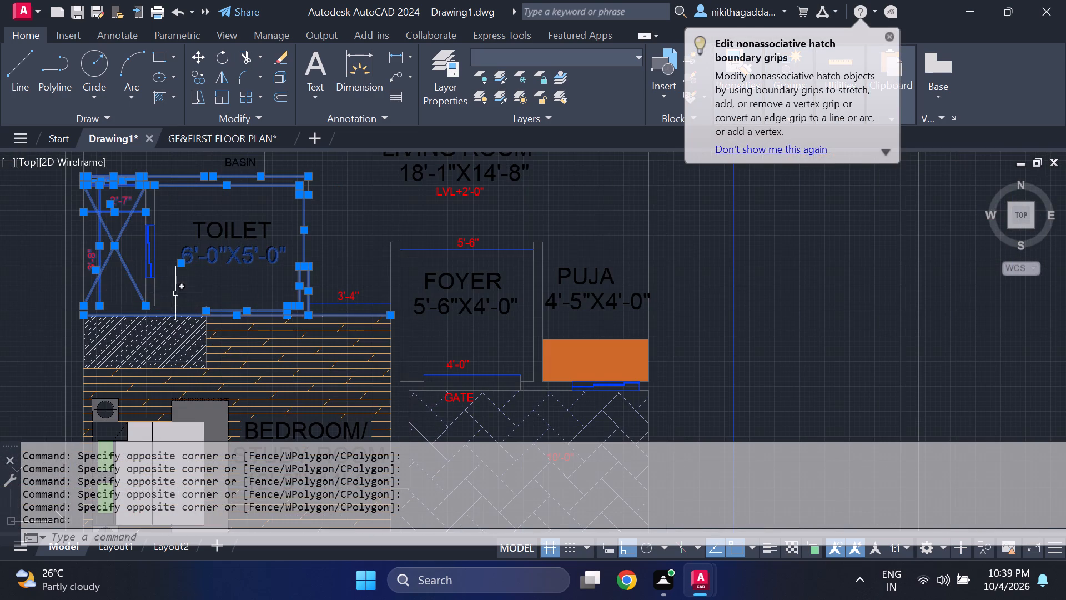
left_click(118, 298)
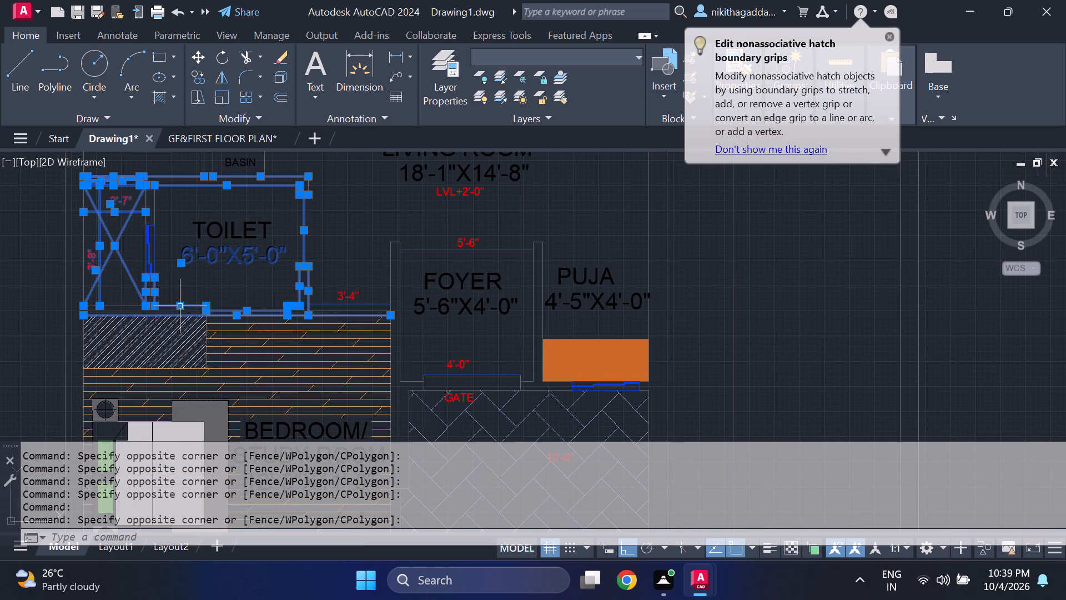
left_click(177, 305)
scroll(87, 312, "up", 2)
left_click_drag(158, 283, 153, 285)
left_click(133, 298)
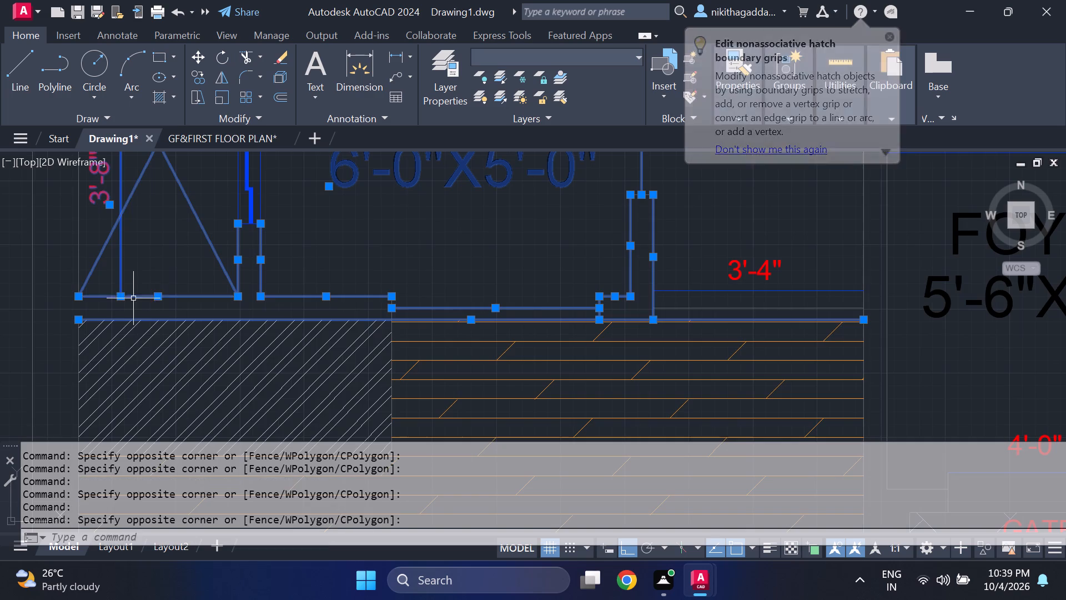
Copy the selected toilet and shaft objects from the shaft's upper outer corner to the matching wall point in the new plan.
scroll(137, 293, "down", 2)
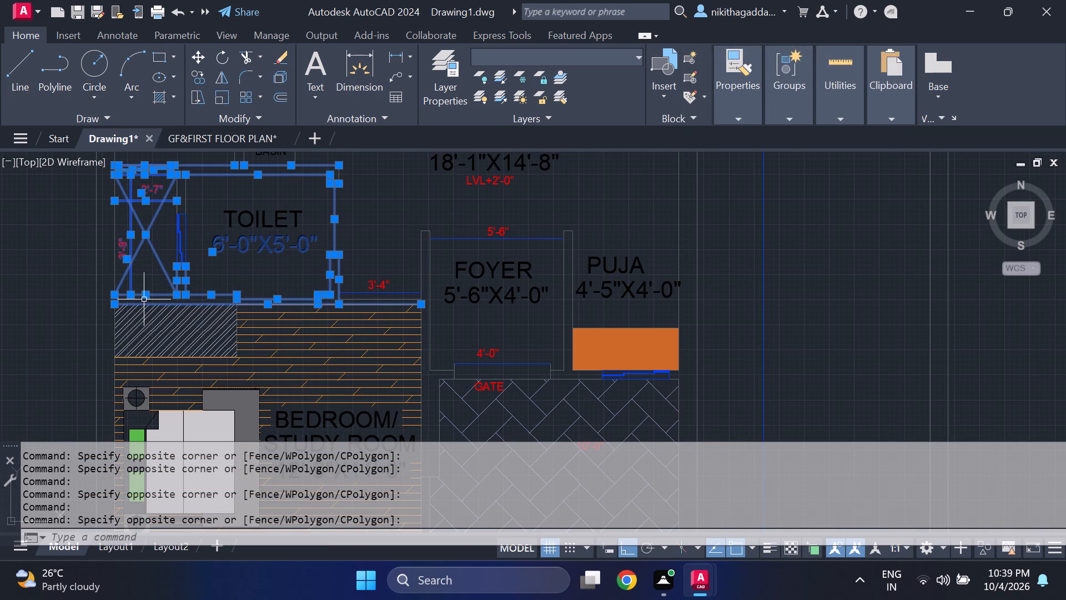
middle_click_drag(158, 270, 200, 362)
middle_click(200, 362)
scroll(161, 331, "up", 1)
scroll(161, 331, "down", 2)
scroll(161, 331, "up", 2)
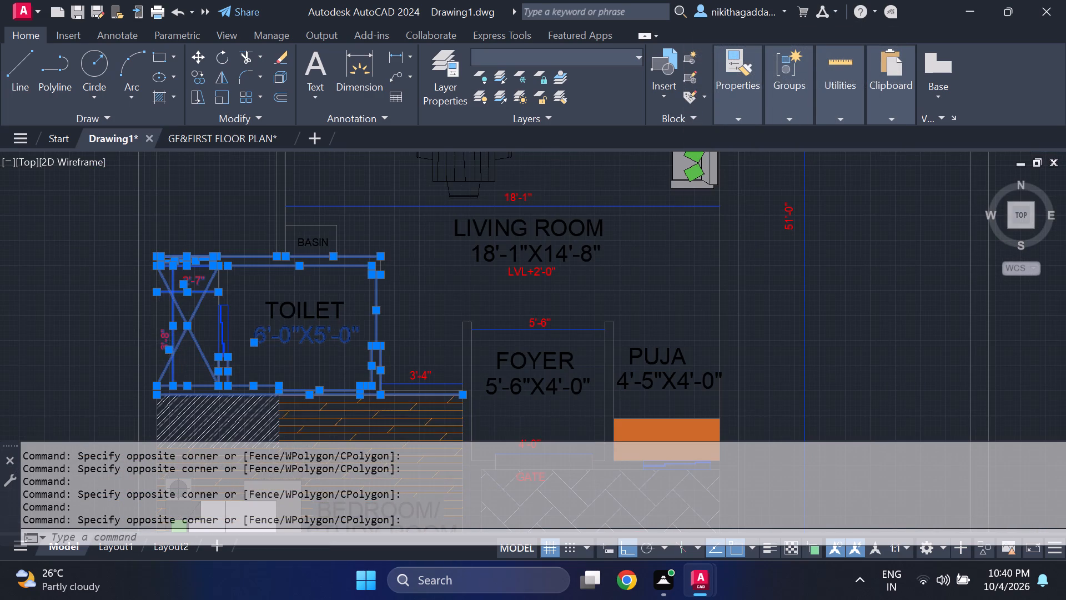
scroll(201, 347, "down", 1)
scroll(244, 359, "down", 1)
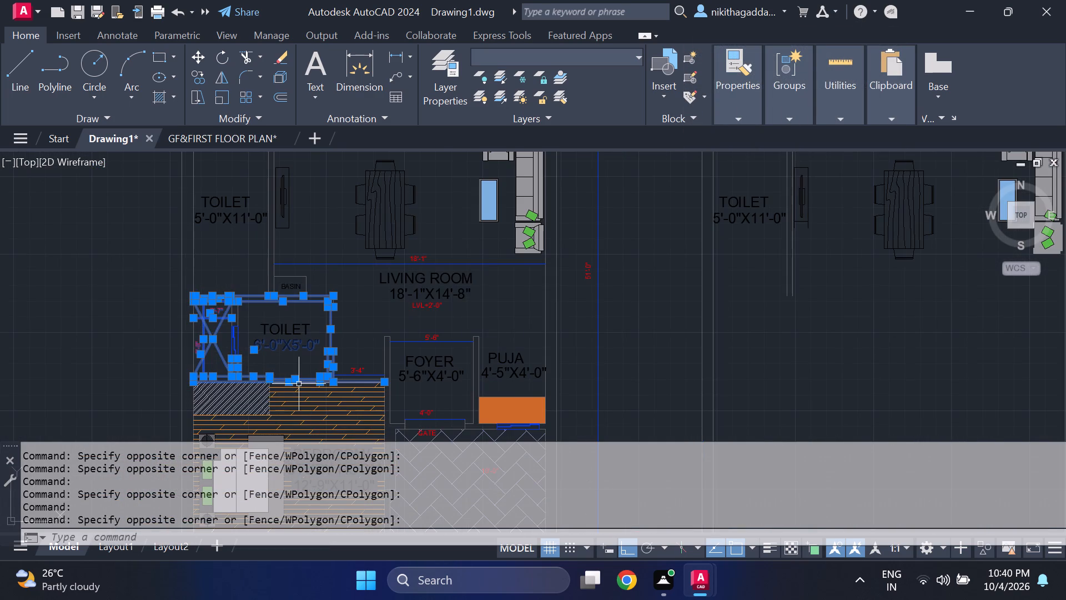
type("CO")
key("Return")
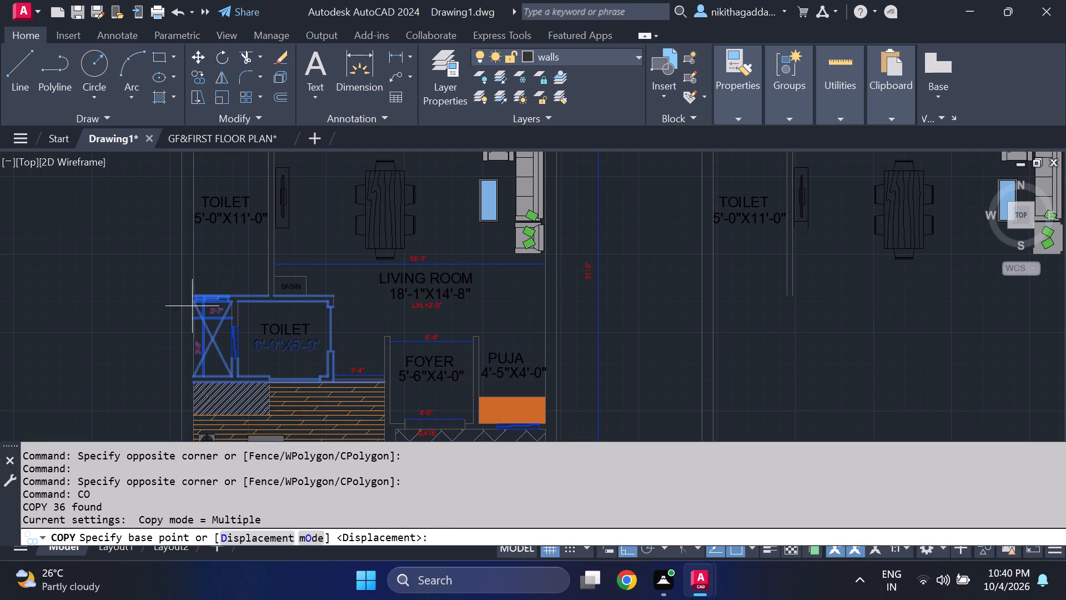
left_click(193, 293)
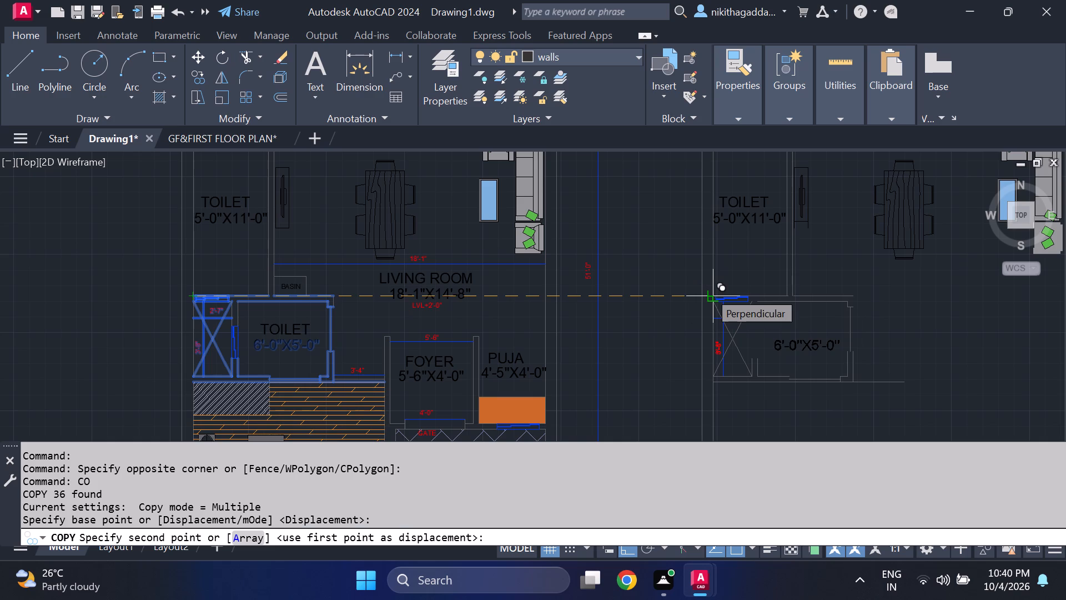
left_click(708, 291)
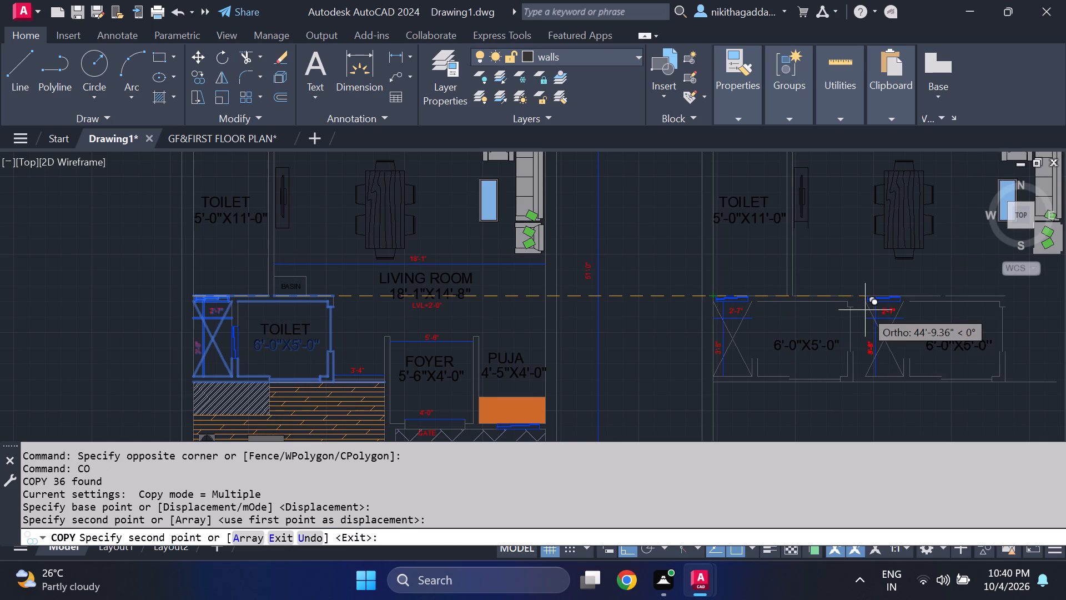
key("Escape")
Copy the window in the wall between the shaft and the 6'-0"X5'-0" toilet, with its adjoining wall lines, to the matching corner in the new plan.
scroll(778, 299, "up", 1)
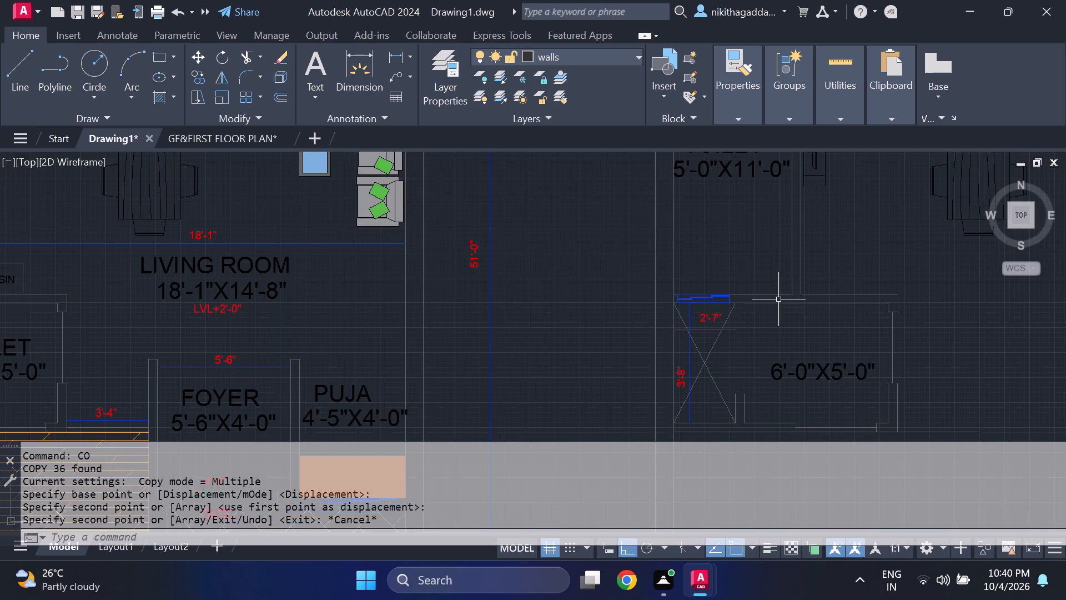
scroll(778, 306, "down", 2)
scroll(695, 341, "up", 2)
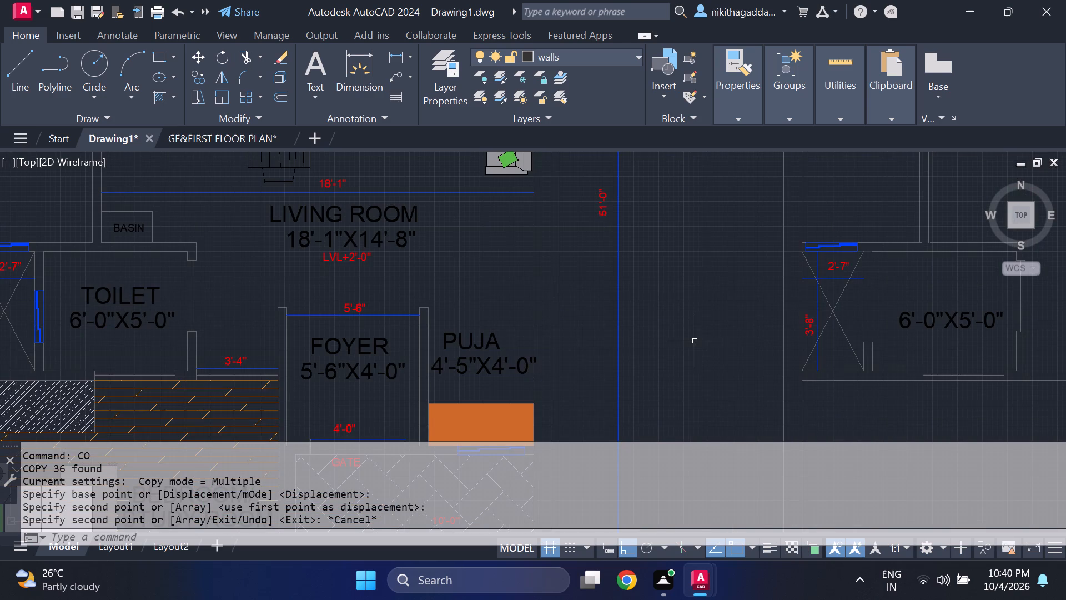
scroll(90, 339, "down", 1)
middle_click_drag(54, 323, 66, 327)
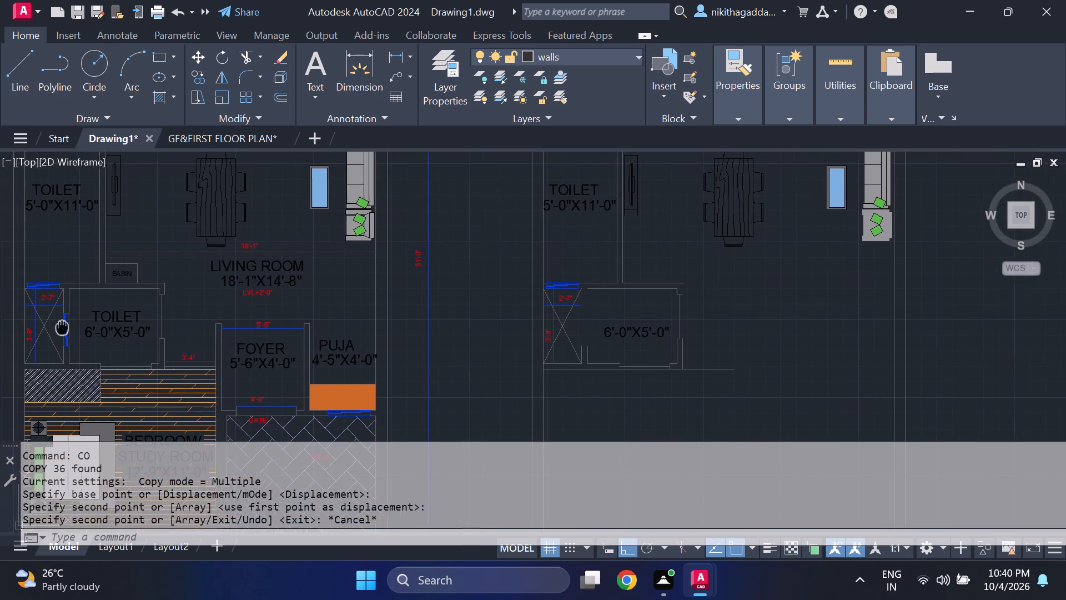
middle_click_drag(66, 327, 95, 325)
scroll(95, 325, "up", 2)
left_click(131, 271)
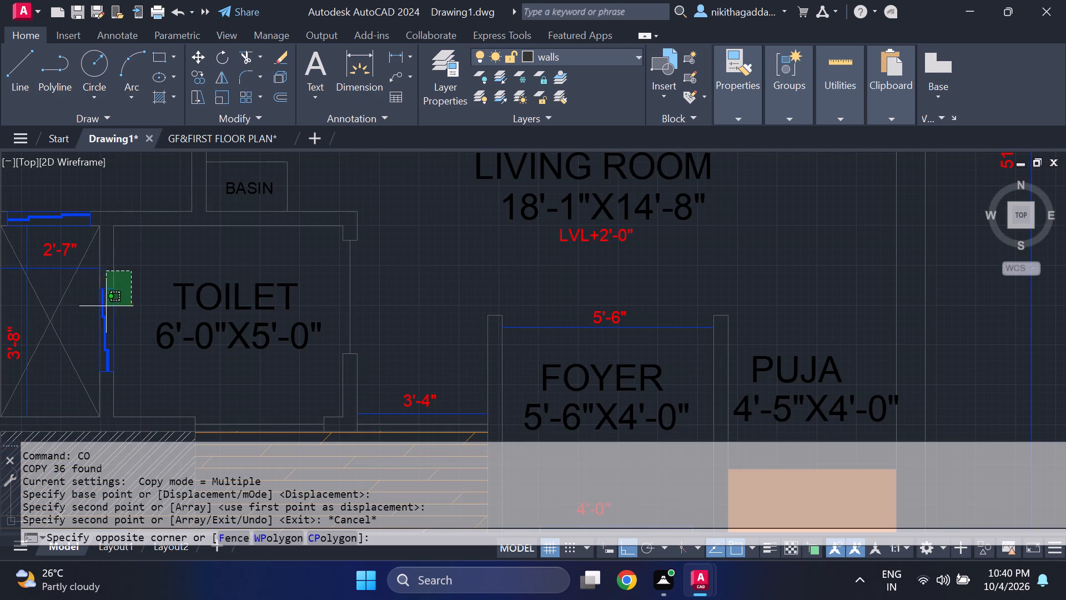
left_click(94, 321)
scroll(113, 333, "up", 3)
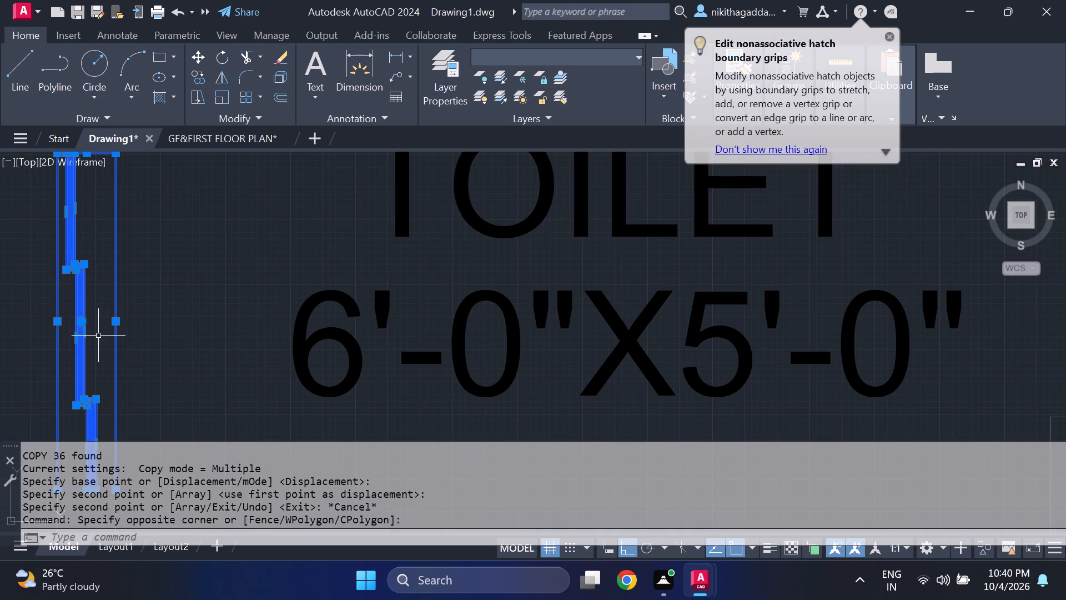
scroll(98, 336, "down", 3)
scroll(150, 337, "down", 2)
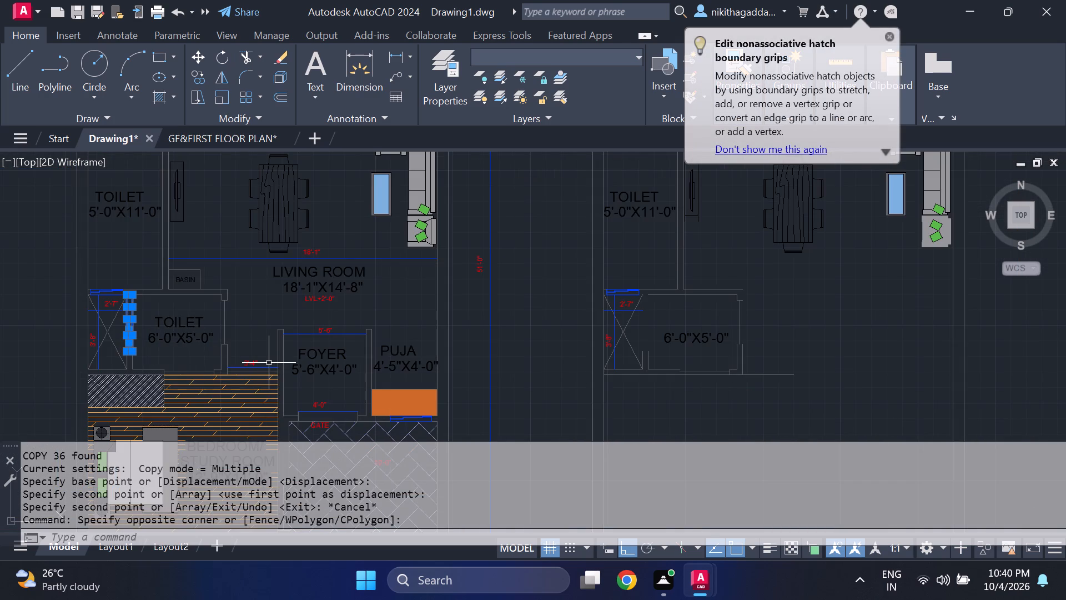
type("CO")
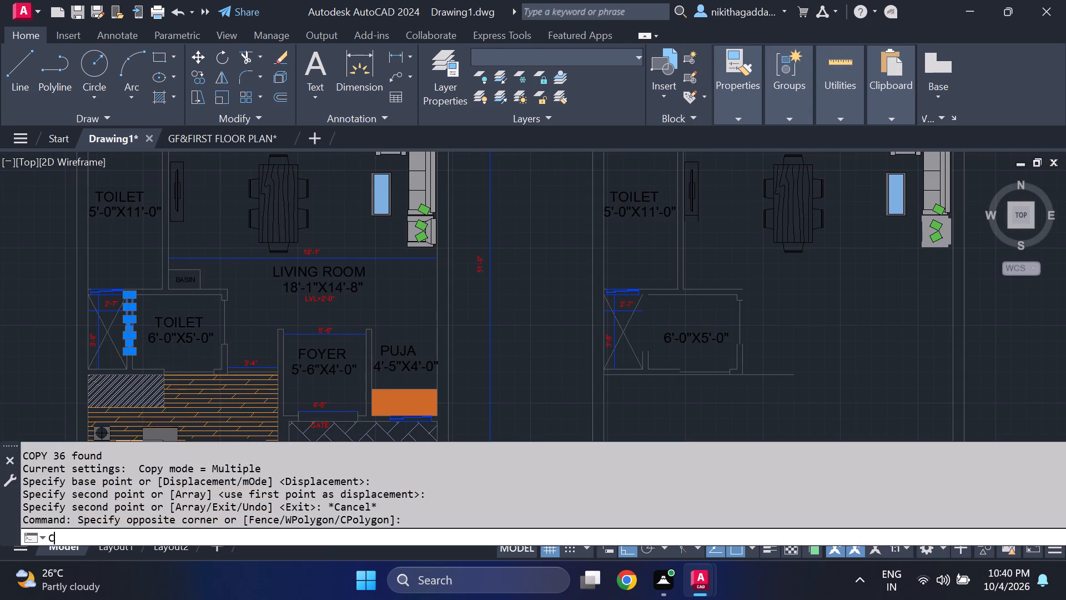
key("Return")
scroll(111, 284, "up", 1)
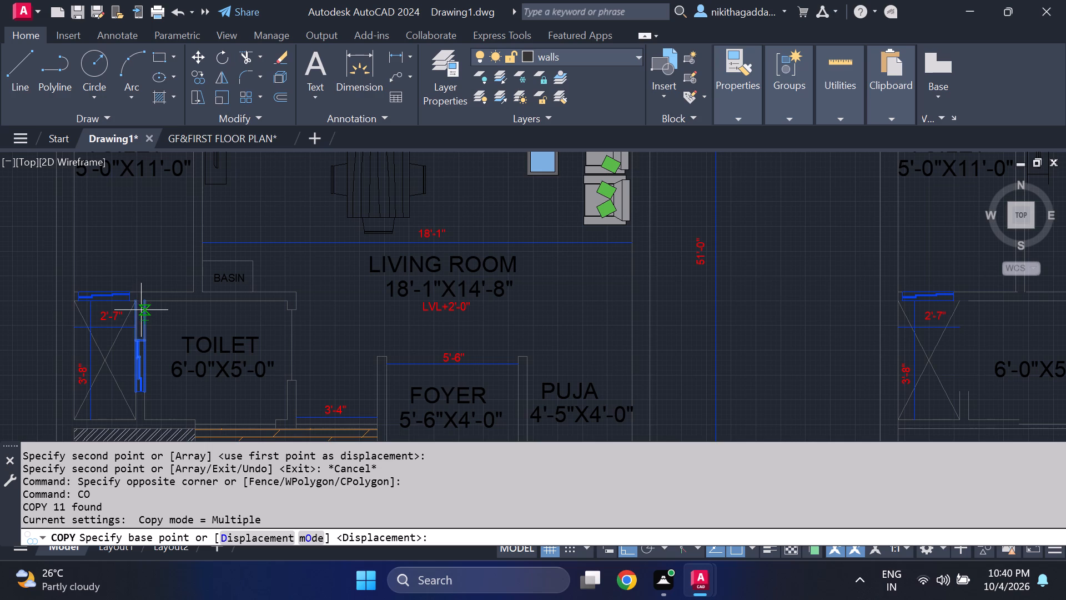
left_click(135, 304)
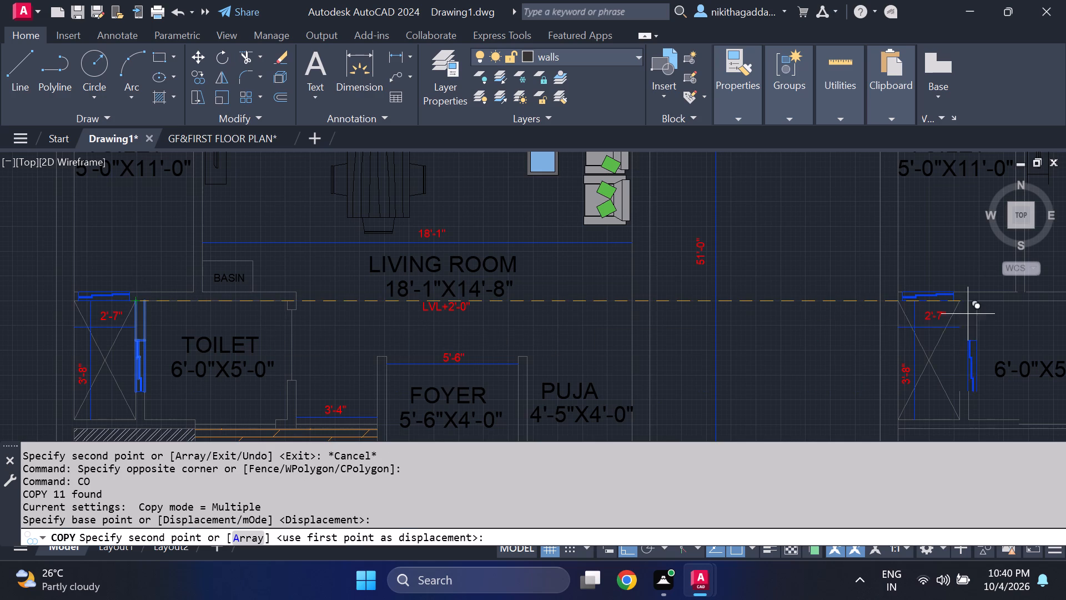
scroll(963, 316, "up", 1)
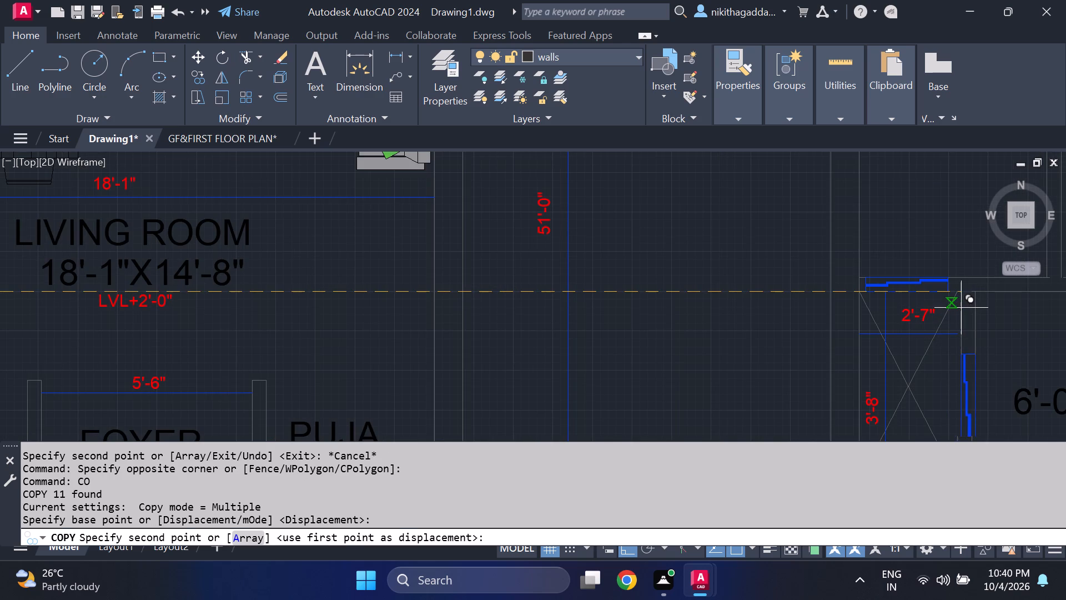
left_click(961, 296)
scroll(876, 309, "down", 1)
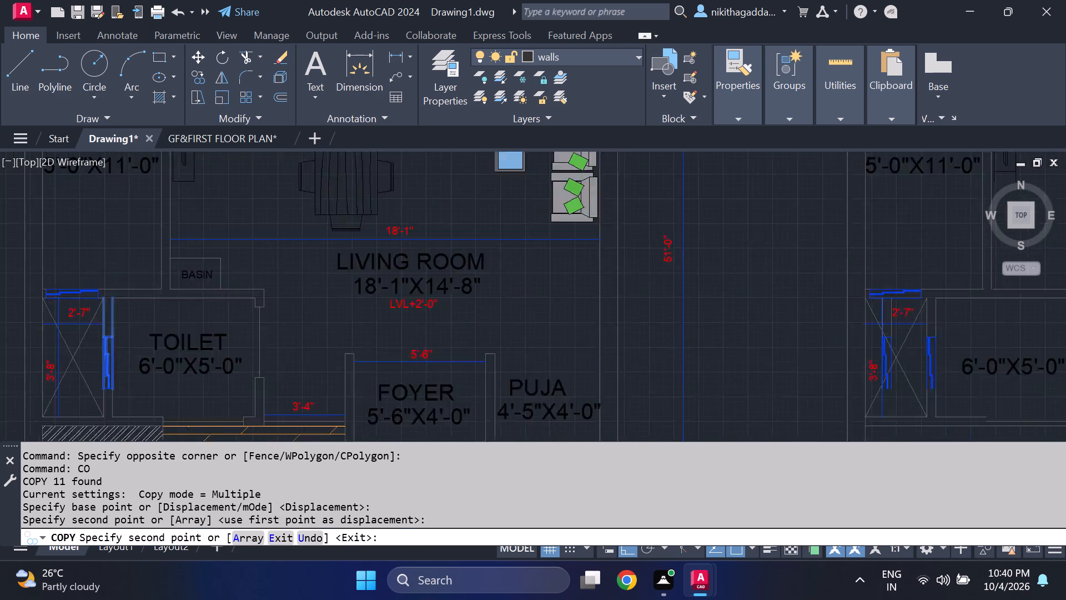
scroll(803, 309, "down", 2)
key("Escape")
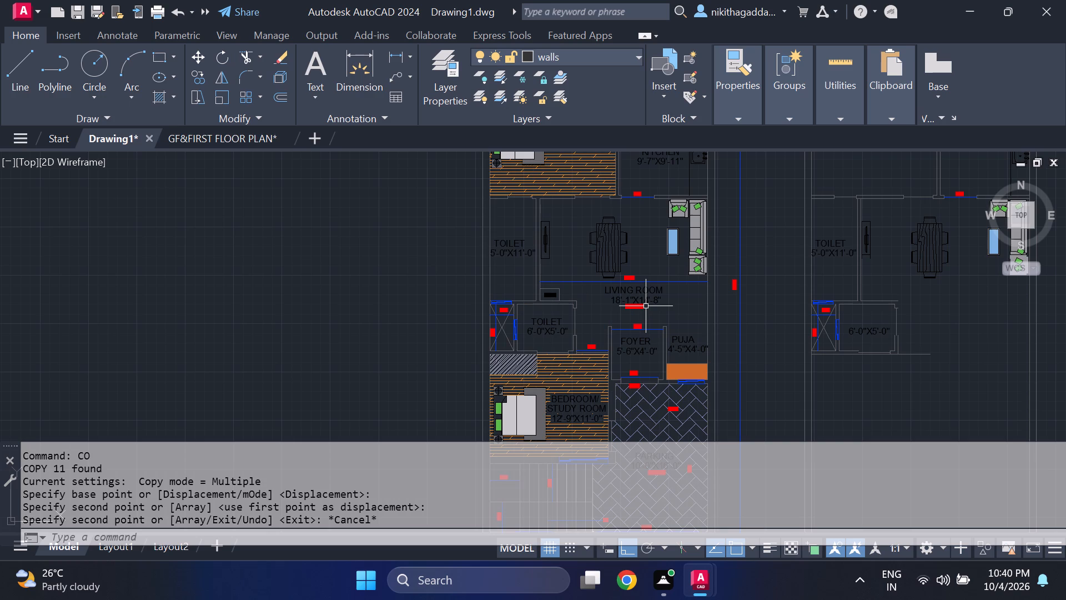
Copy the two short wall-end lines at the 6'-0"X5'-0" toilet's living-room-side opening to the matching wall corner in the new plan.
scroll(882, 322, "up", 1)
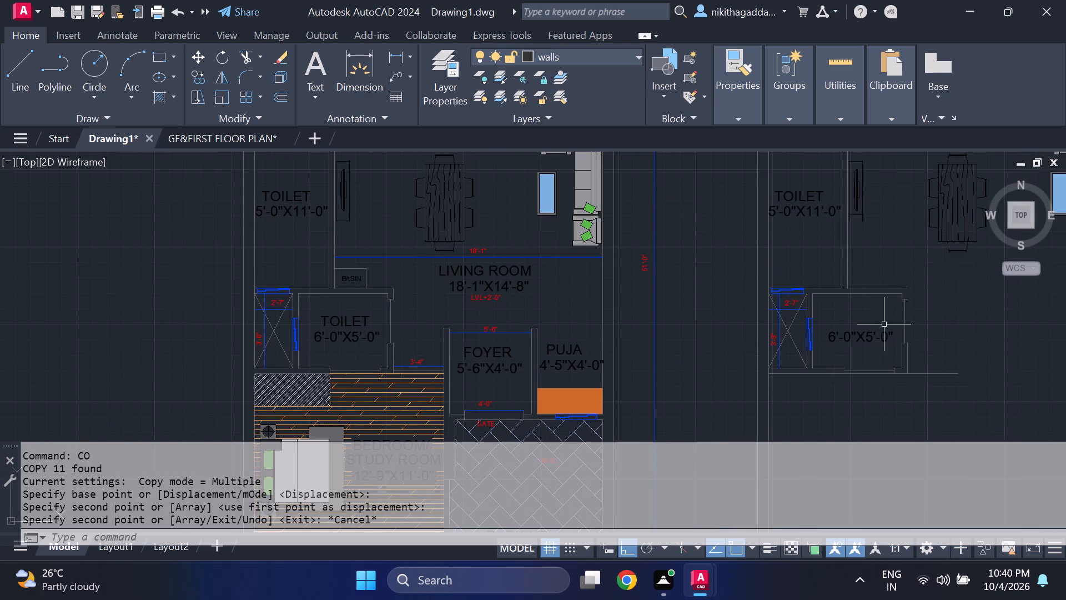
left_click(394, 291)
scroll(379, 349, "up", 2)
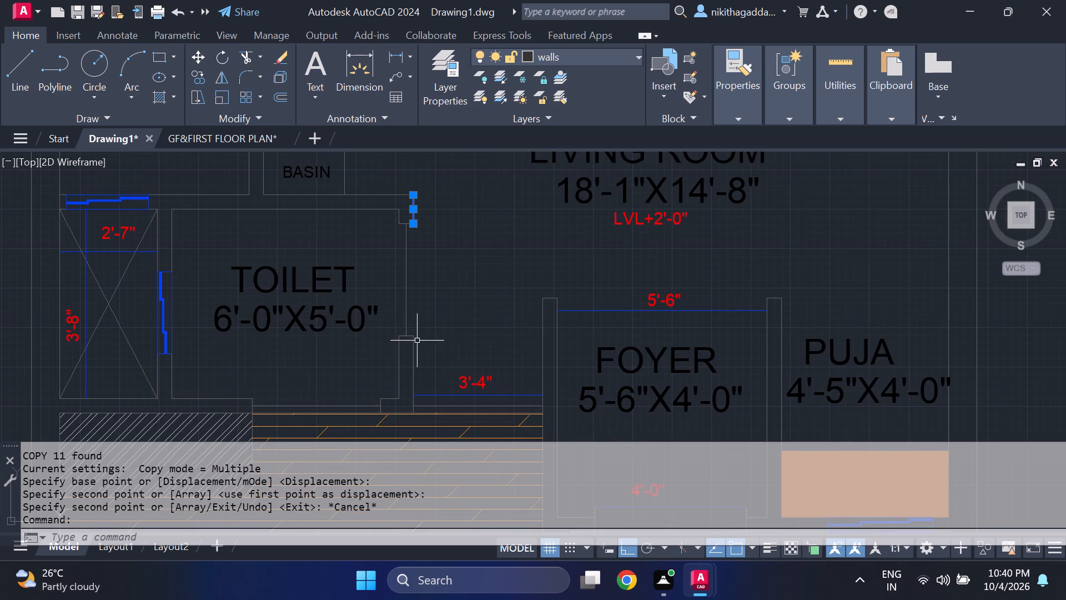
left_click(409, 336)
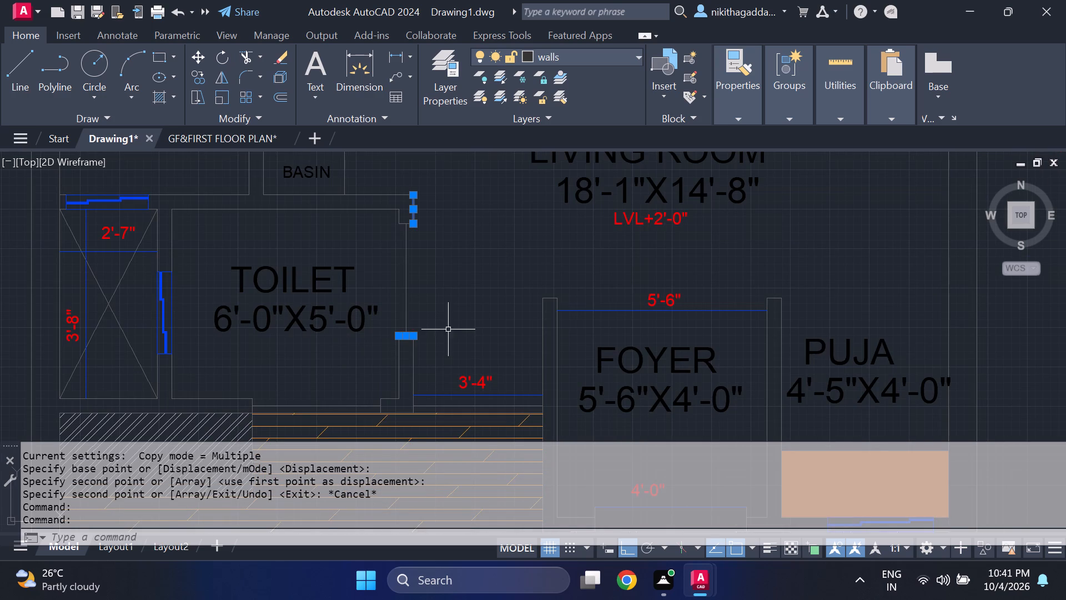
scroll(461, 329, "down", 2)
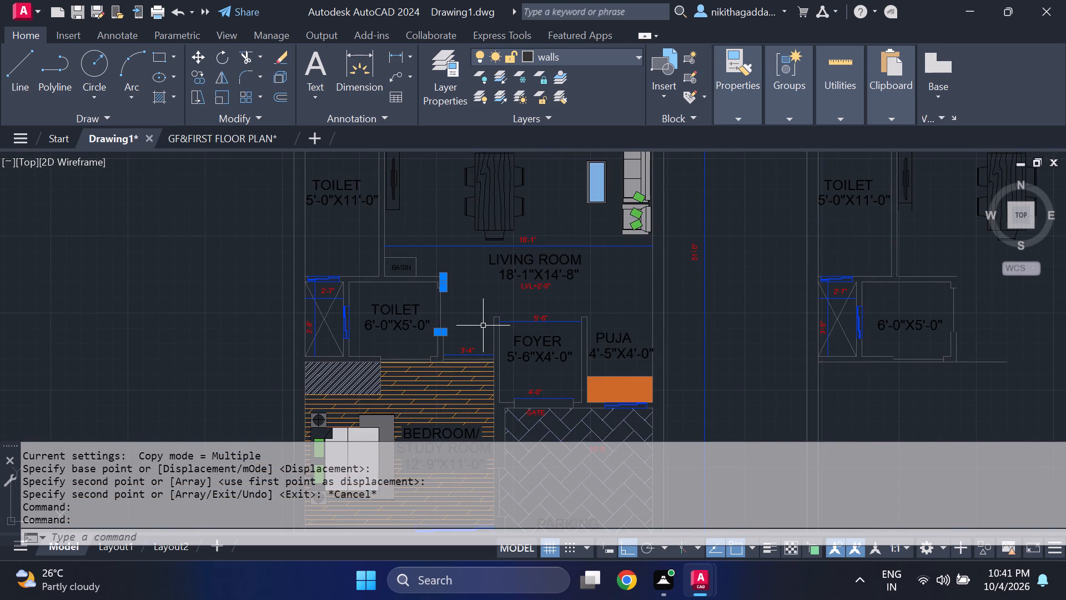
type("CO")
key("Return")
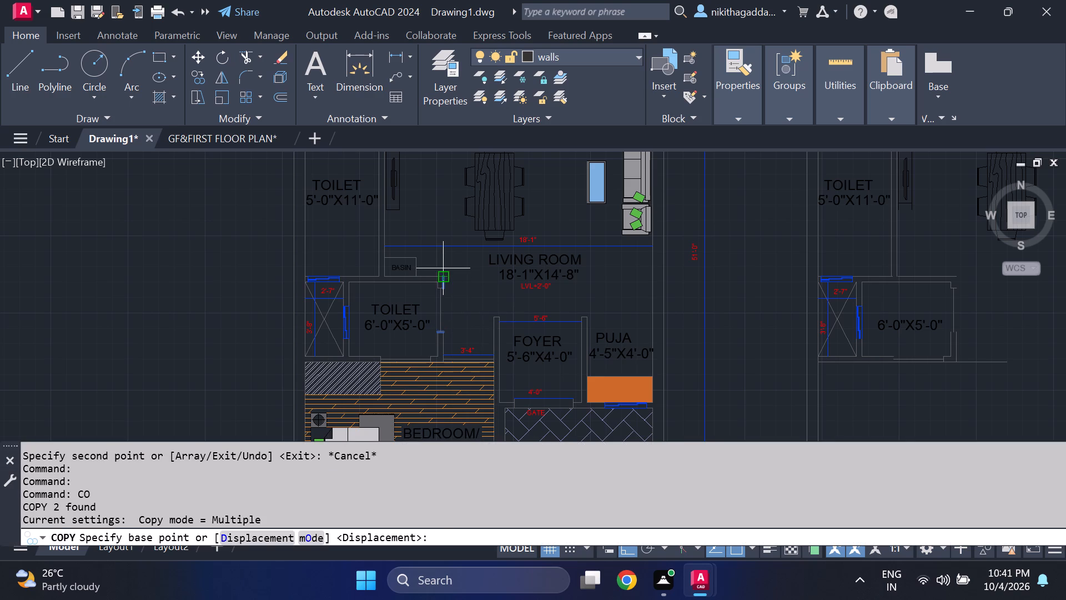
left_click(446, 272)
scroll(941, 297, "up", 2)
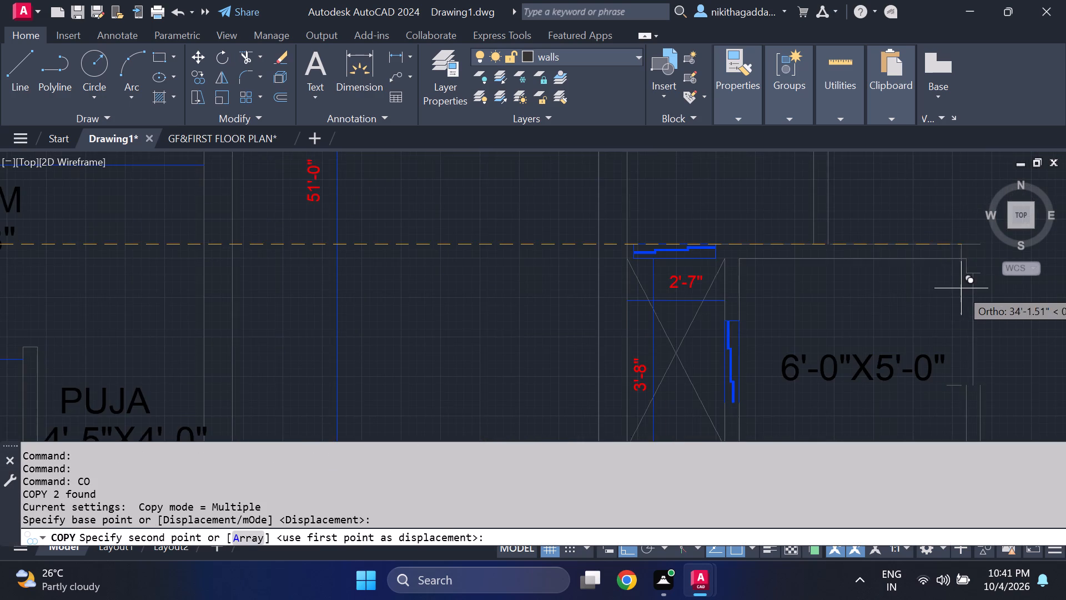
middle_click_drag(970, 283, 729, 289)
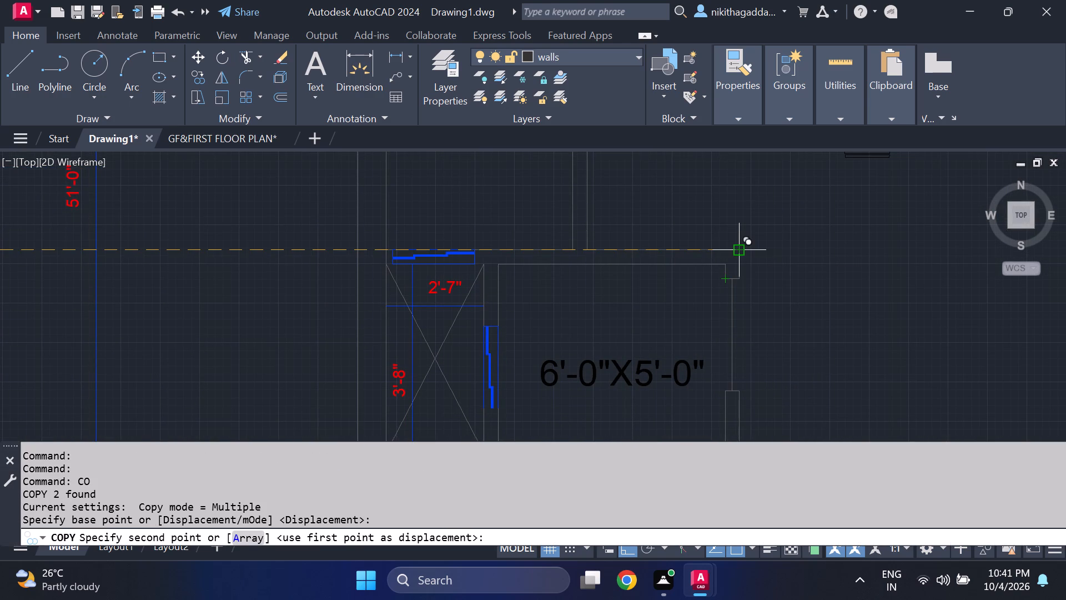
left_click(741, 254)
scroll(849, 237, "down", 2)
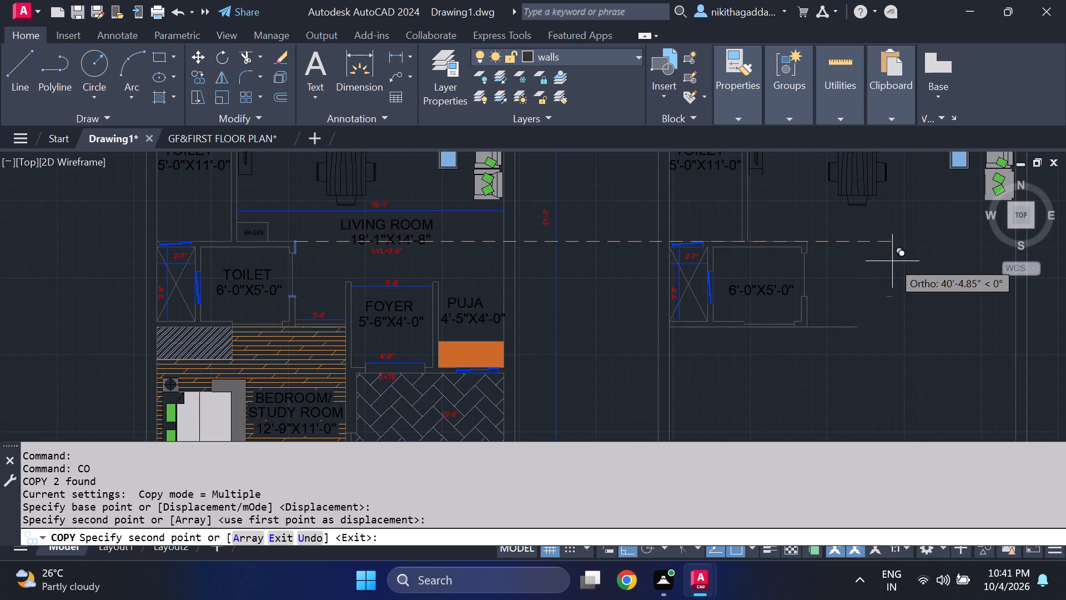
key("Escape")
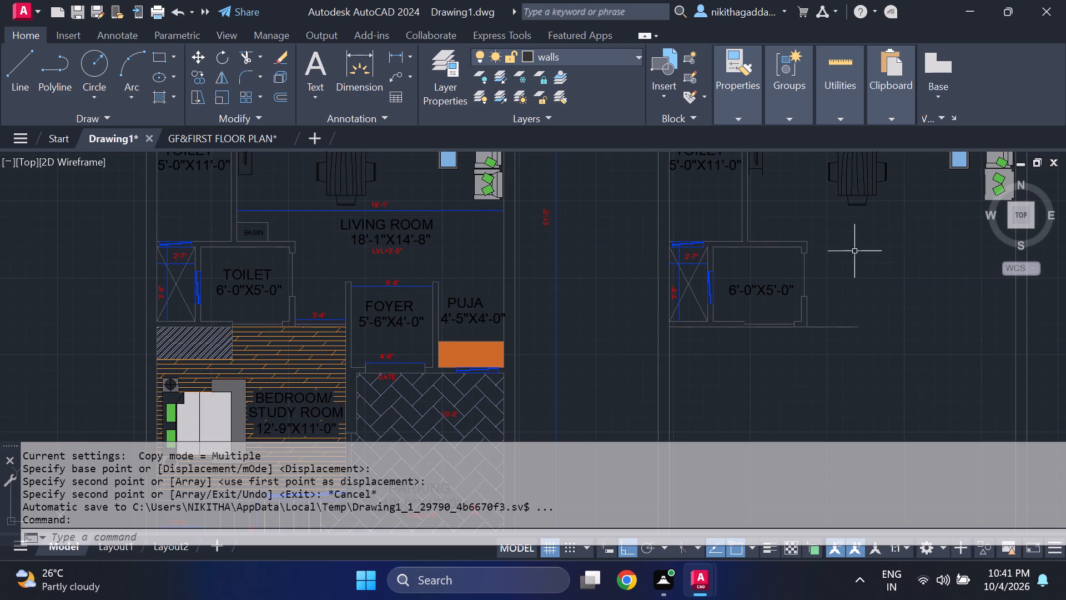
Compare the new plan with the finished ground floor plan around the toilet and the areas below it.
scroll(854, 251, "down", 2)
scroll(854, 263, "up", 2)
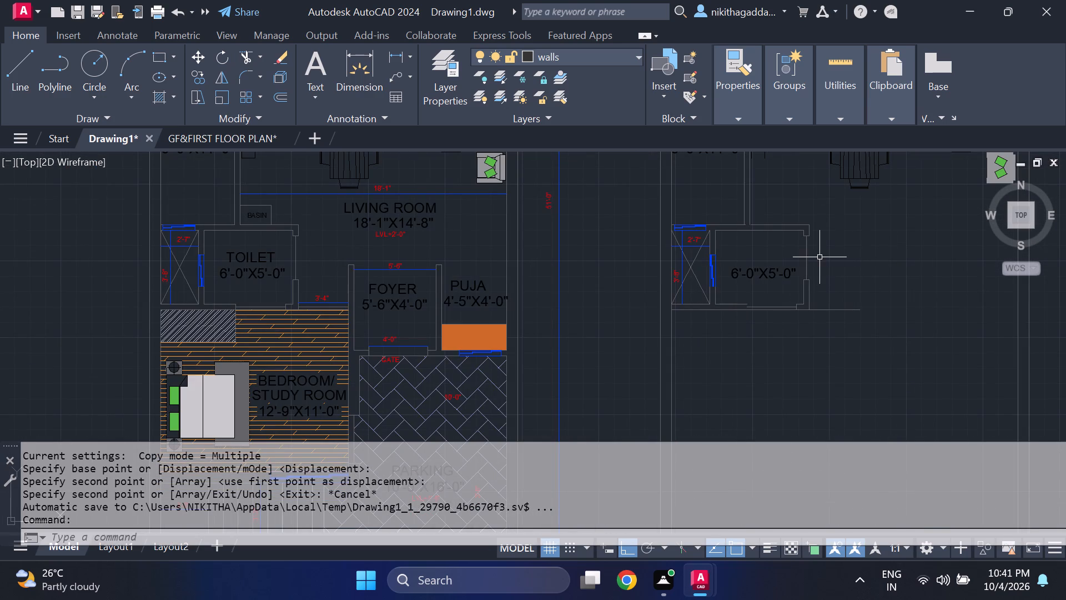
scroll(711, 248, "up", 1)
scroll(717, 258, "down", 2)
scroll(718, 260, "up", 1)
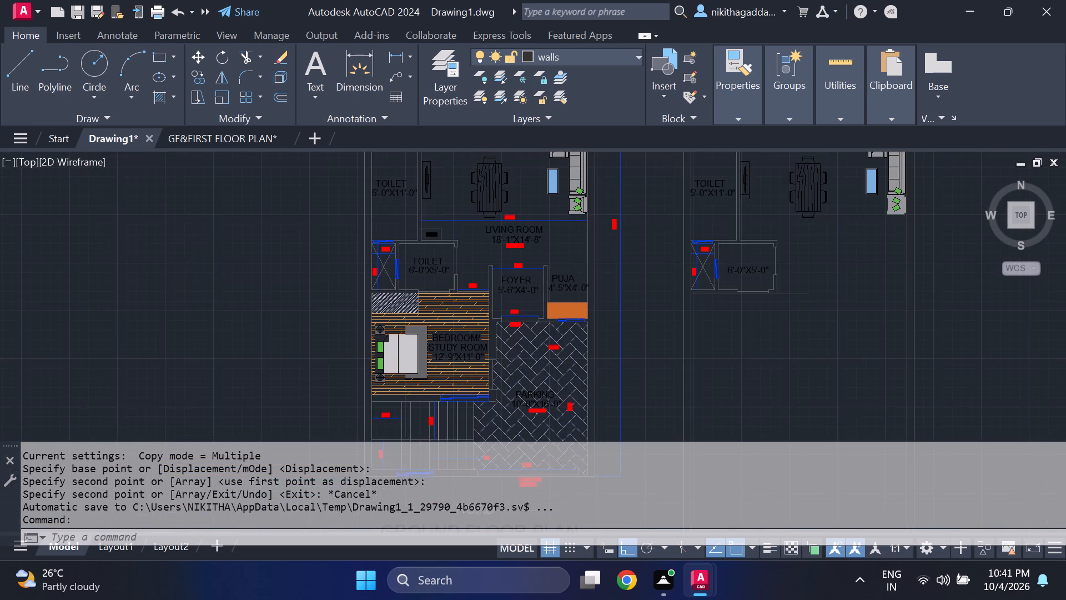
middle_click_drag(717, 260, 717, 293)
scroll(748, 269, "down", 1)
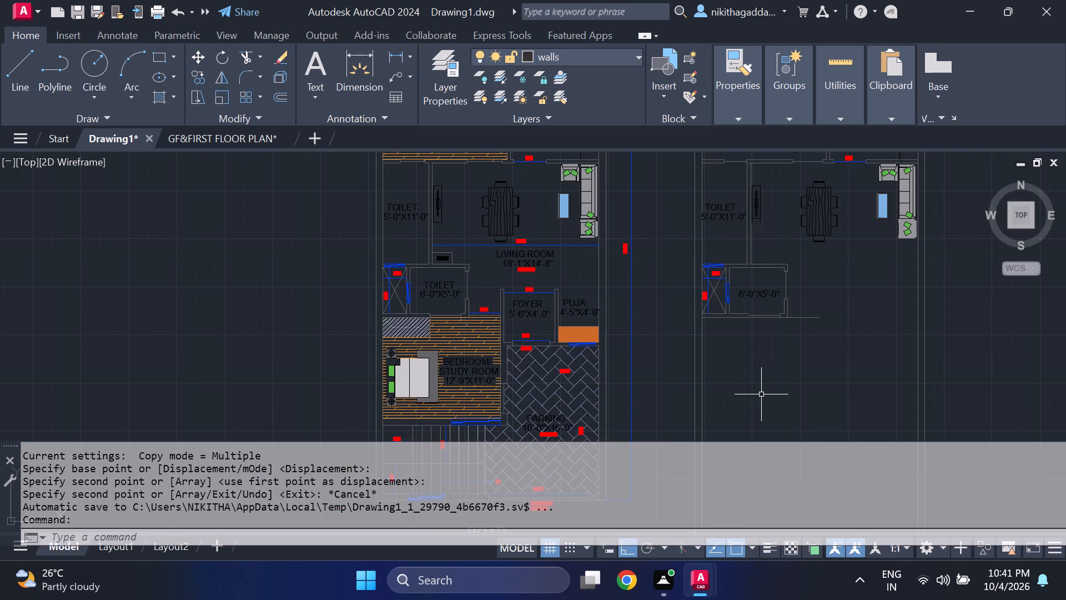
middle_click_drag(818, 270, 818, 270)
middle_click_drag(818, 270, 806, 333)
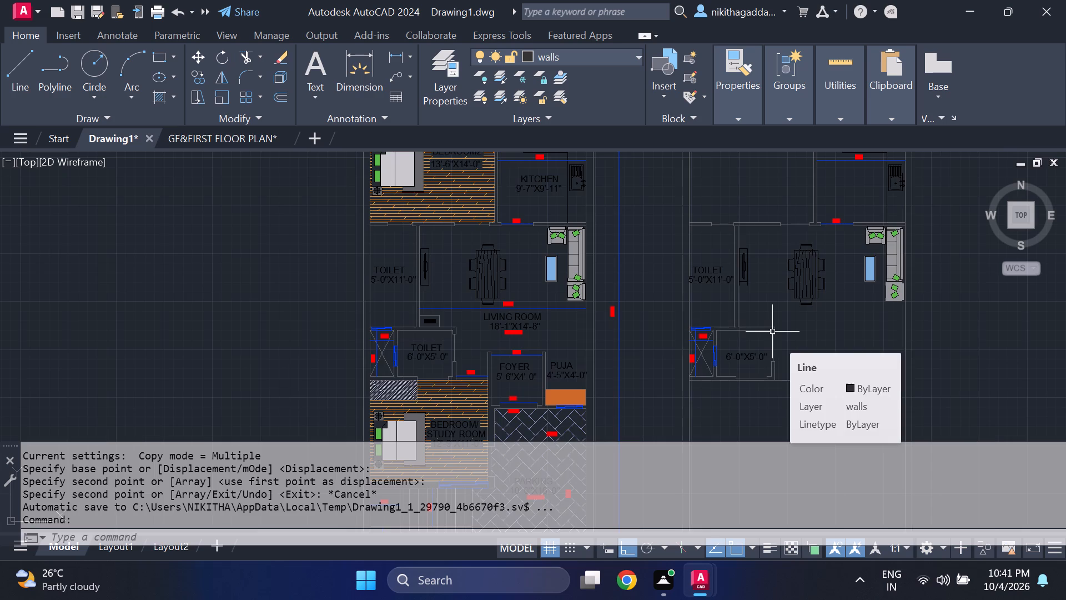
scroll(773, 332, "up", 1)
scroll(710, 437, "down", 2)
middle_click_drag(720, 402, 656, 283)
middle_click(655, 280)
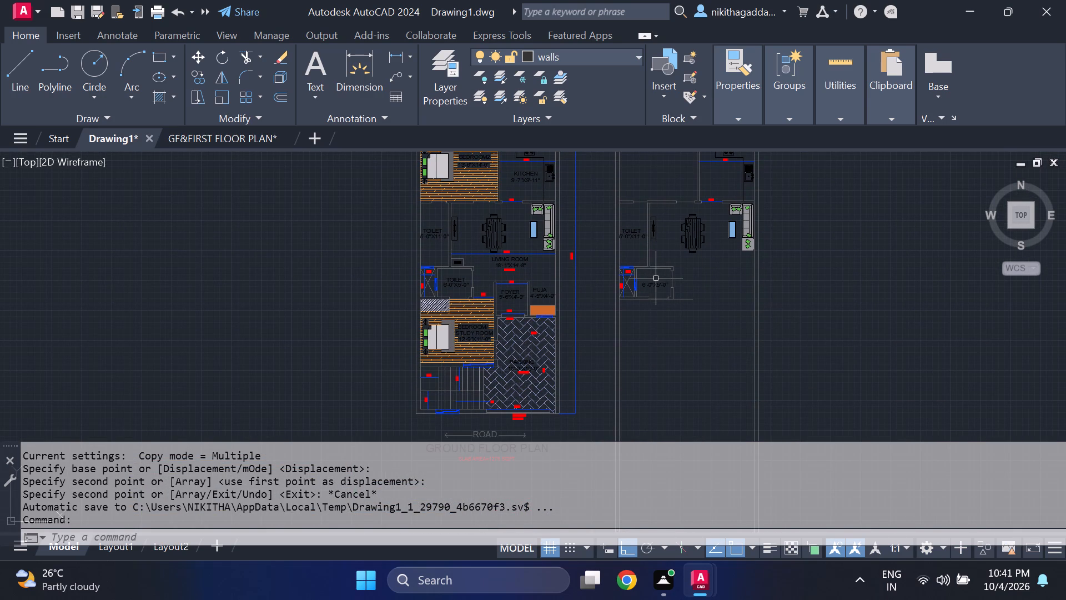
scroll(661, 306, "down", 1)
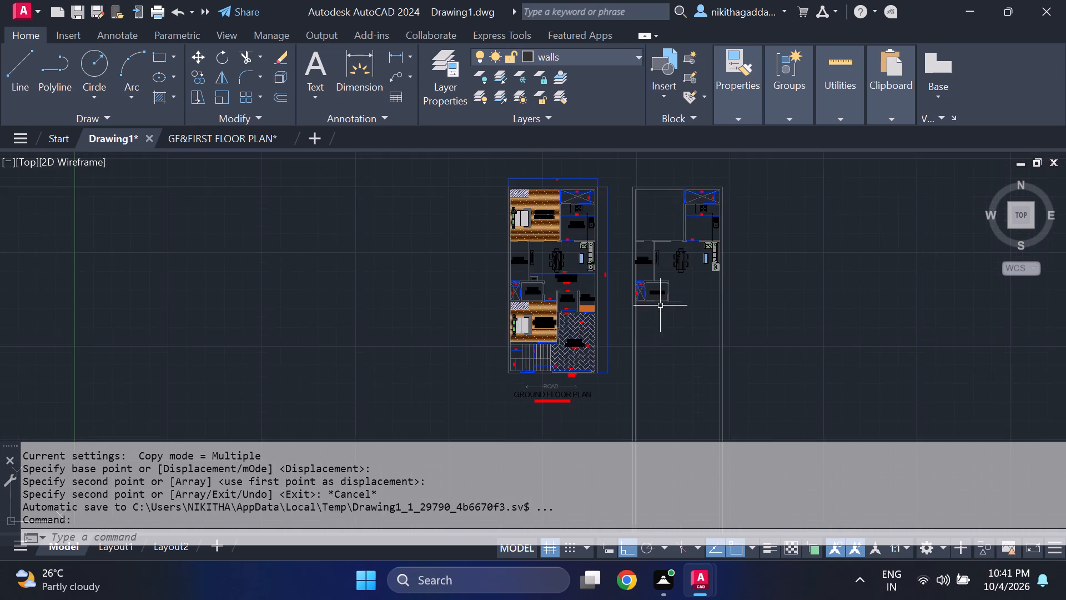
scroll(658, 306, "up", 2)
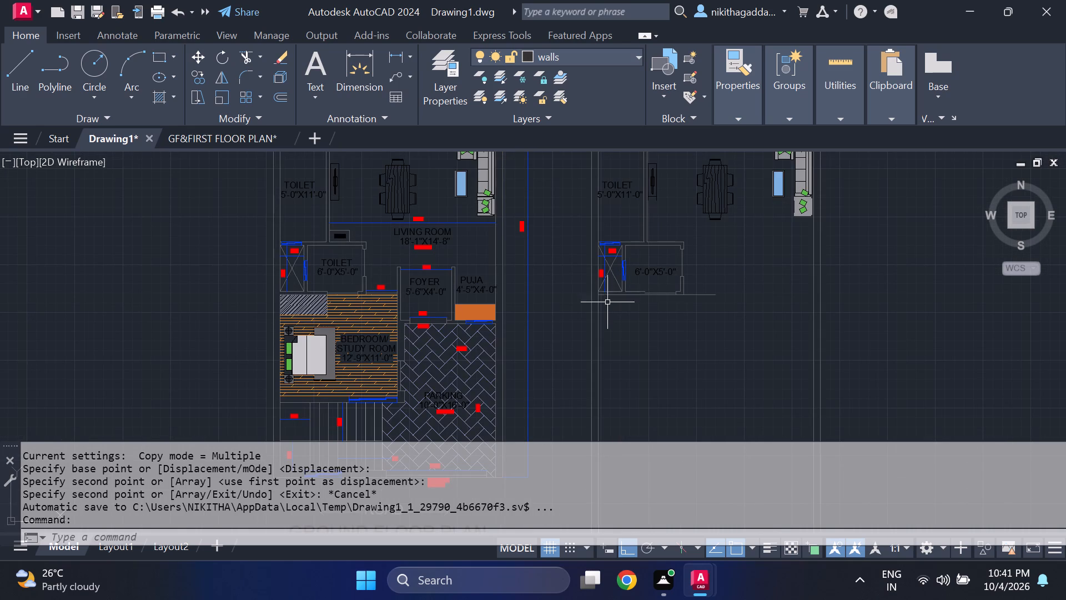
scroll(604, 312, "down", 2)
scroll(603, 315, "up", 2)
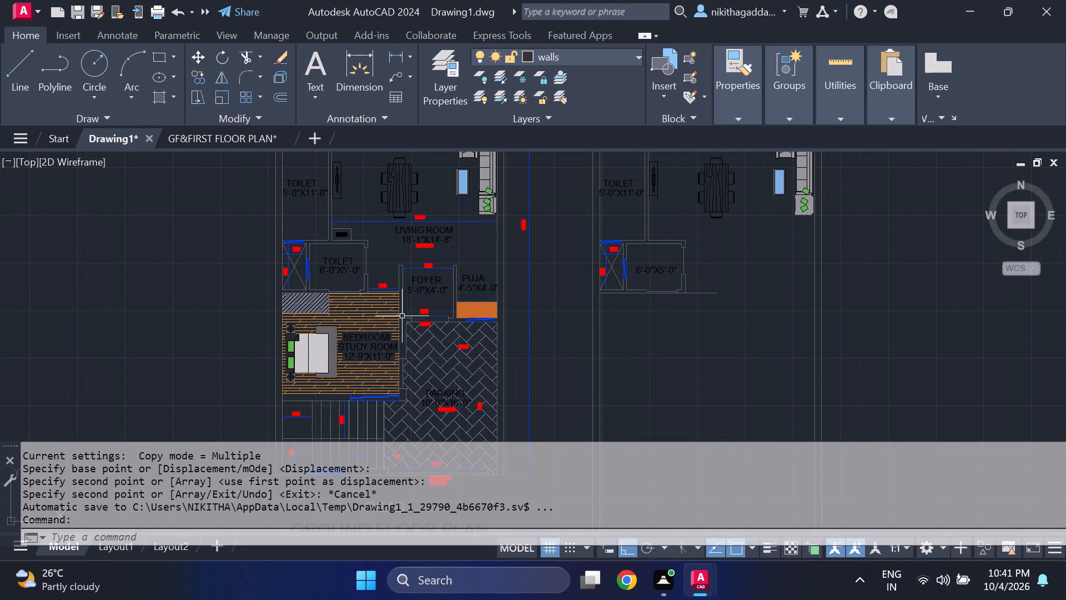
Copy the 3'-4" dimension line and its text beside the 6'-0"X5'-0" toilet to the matching wall corner in the new plan.
scroll(408, 324, "up", 2)
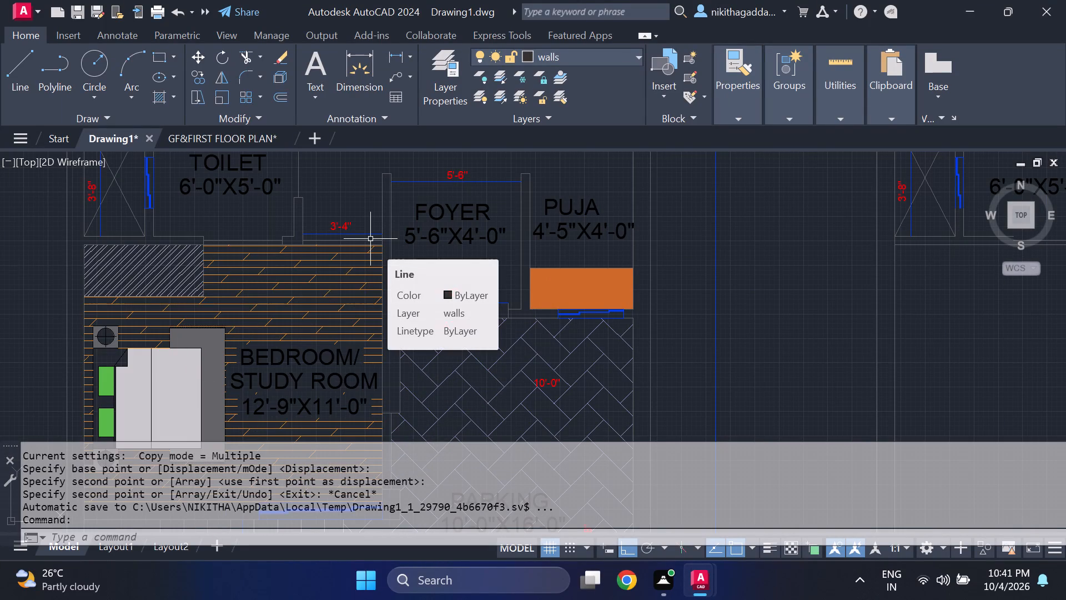
scroll(370, 237, "up", 1)
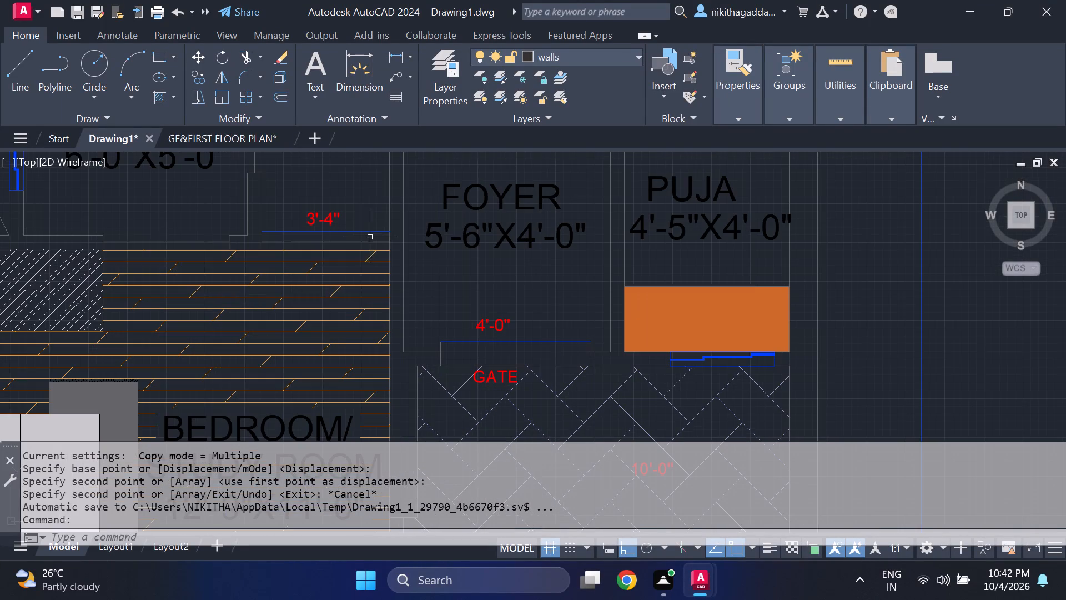
left_click(359, 233)
left_click(349, 216)
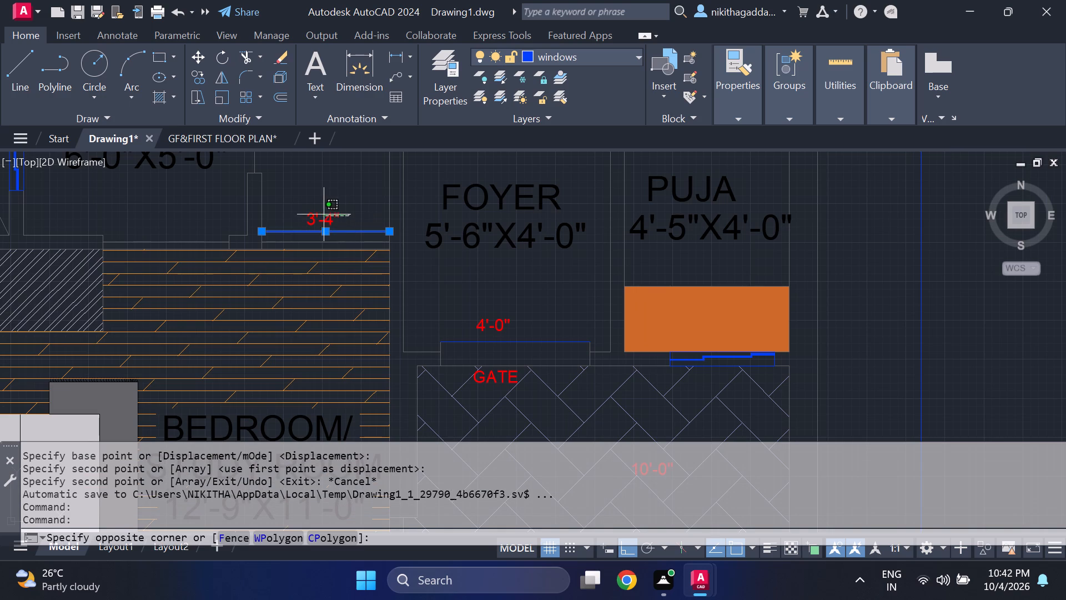
left_click(314, 229)
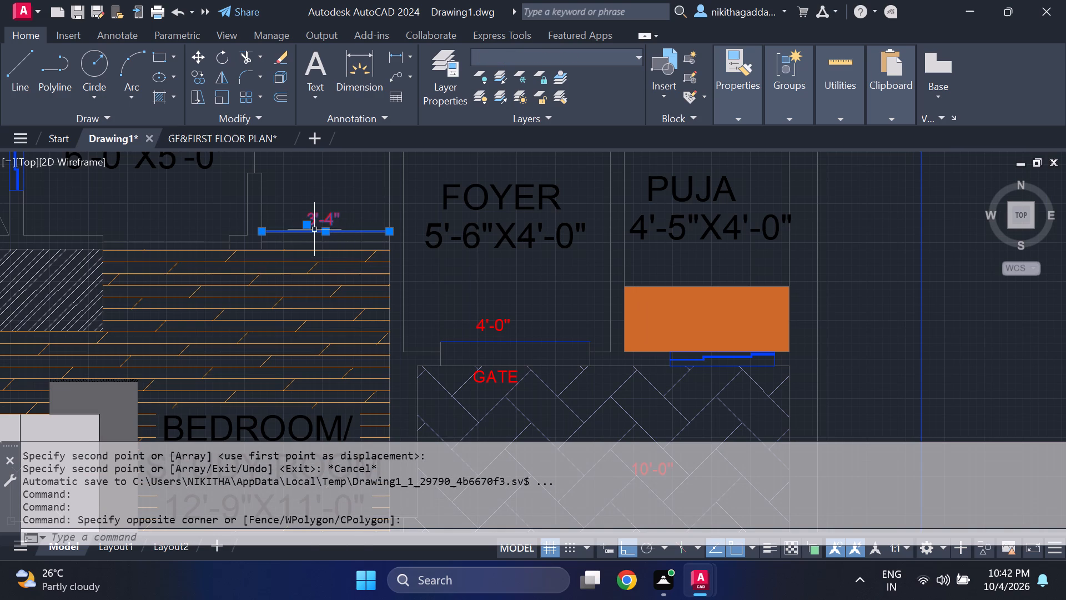
type("CO")
key("Return")
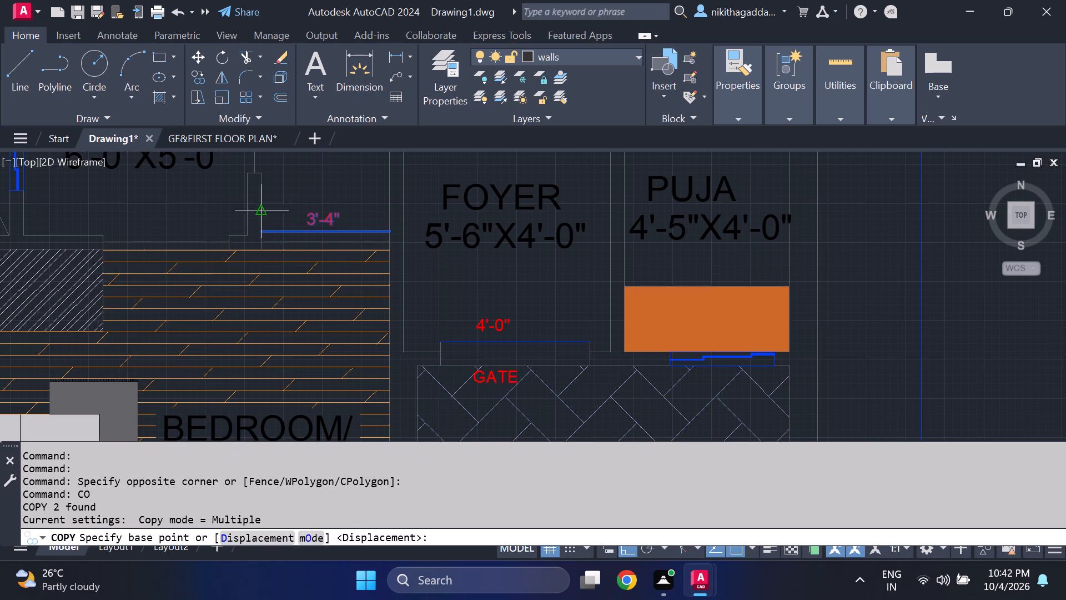
left_click(267, 231)
scroll(702, 343, "down", 3)
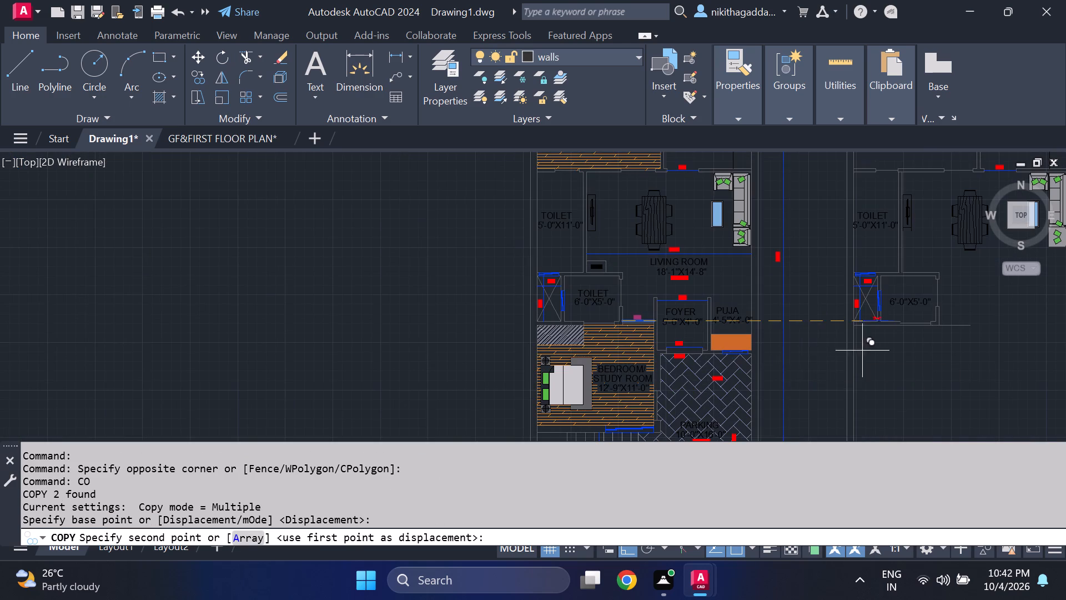
scroll(947, 302, "up", 3)
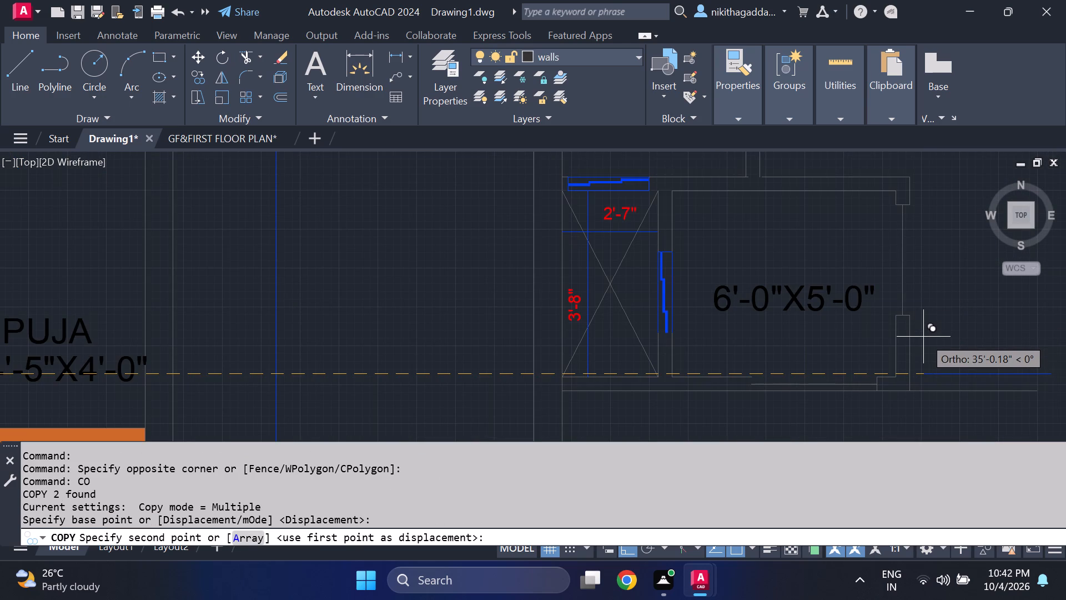
left_click(908, 370)
scroll(939, 319, "down", 2)
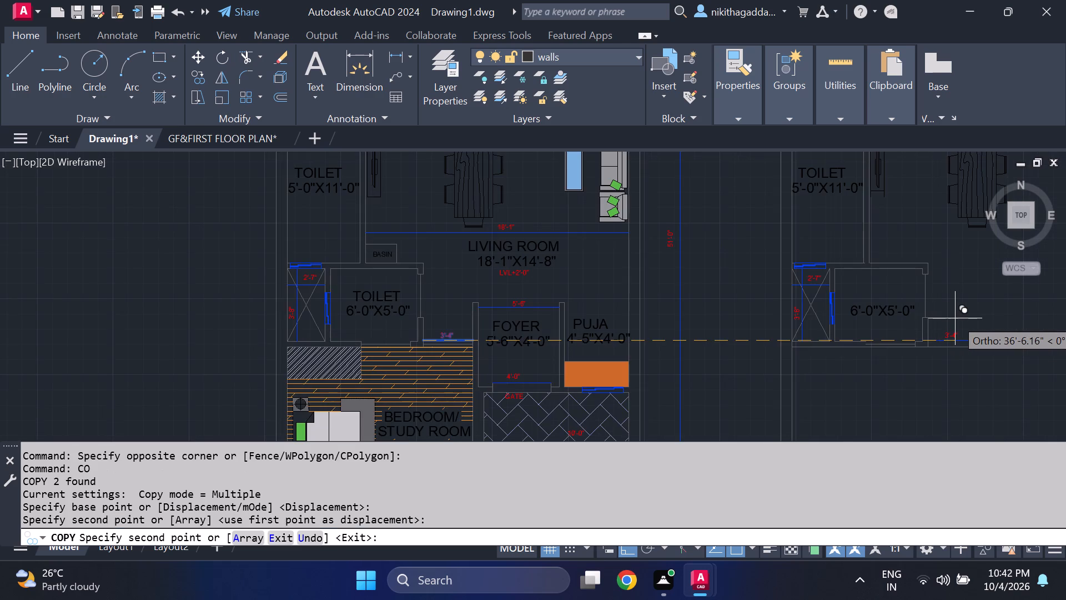
key("Escape")
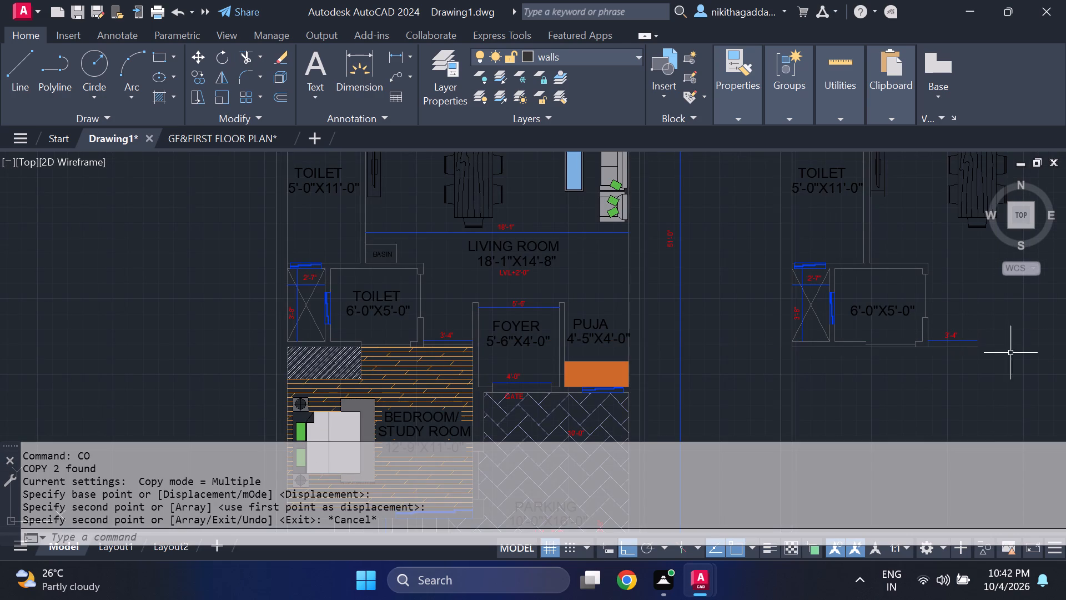
Compare the new plan with the finished ground floor plan around the 6'-0"X5'-0" toilet's lower wall and the adjoining passage.
scroll(956, 341, "down", 1)
middle_click_drag(988, 384, 846, 307)
scroll(848, 303, "up", 2)
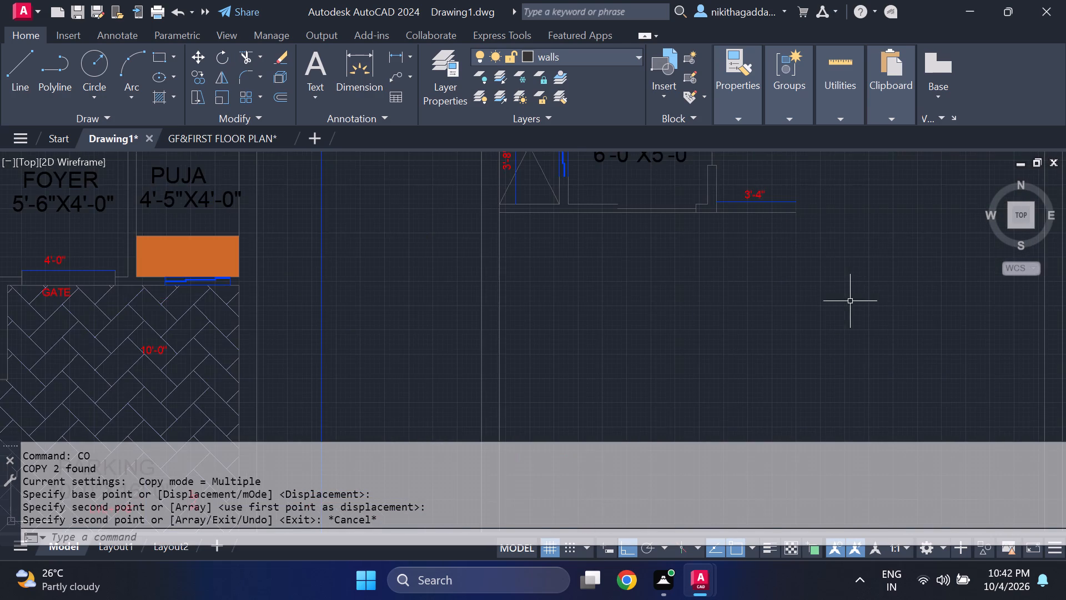
middle_click_drag(795, 209, 806, 313)
scroll(816, 290, "up", 1)
scroll(813, 303, "down", 2)
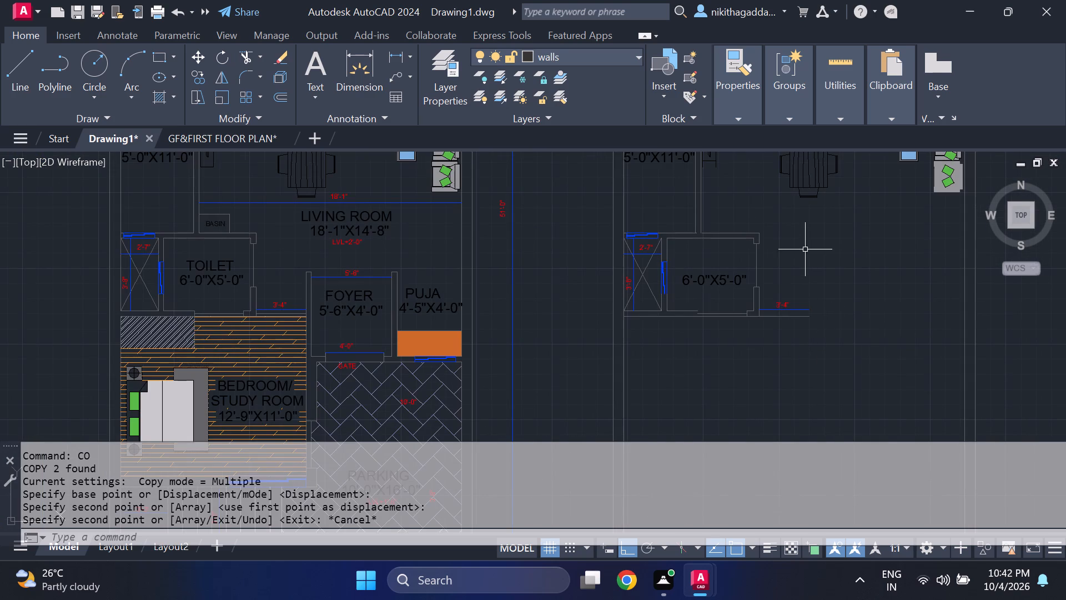
scroll(797, 248, "down", 1)
scroll(801, 258, "up", 1)
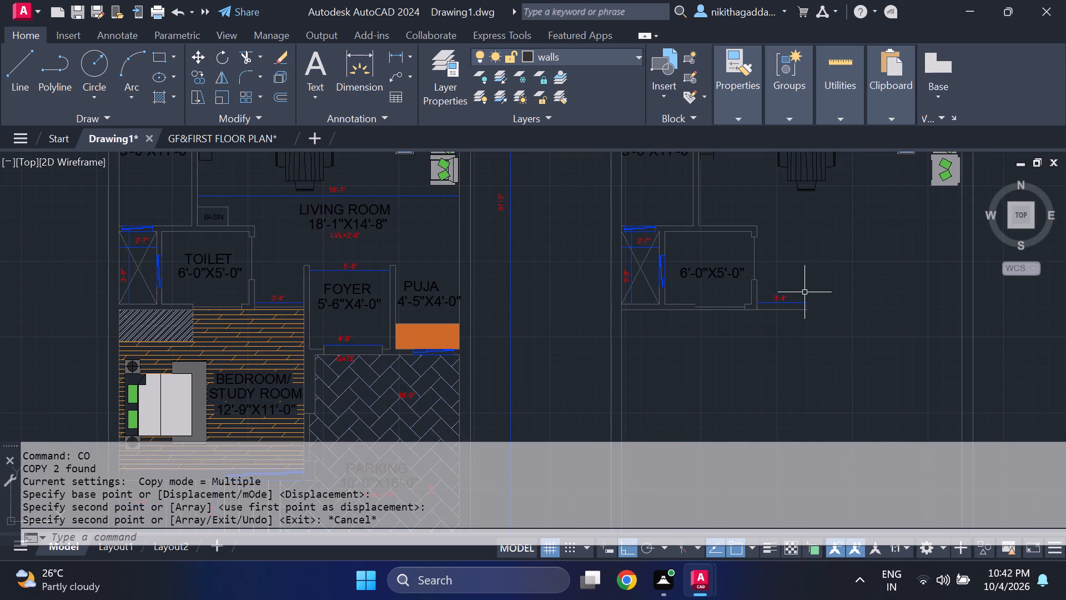
scroll(806, 294, "up", 2)
scroll(806, 294, "down", 1)
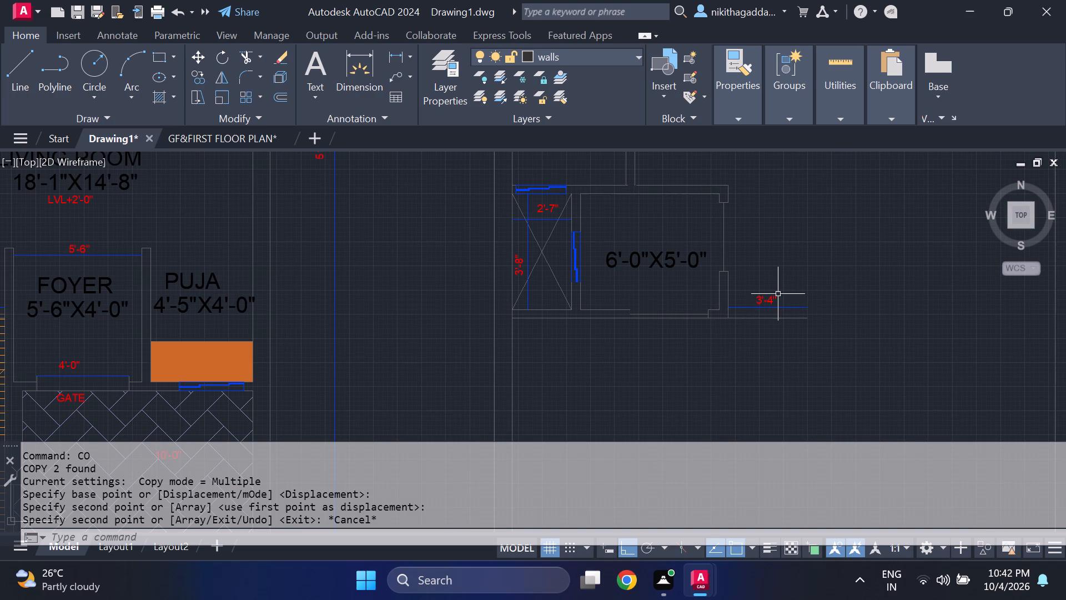
key("Escape")
scroll(746, 284, "down", 3)
scroll(505, 282, "up", 3)
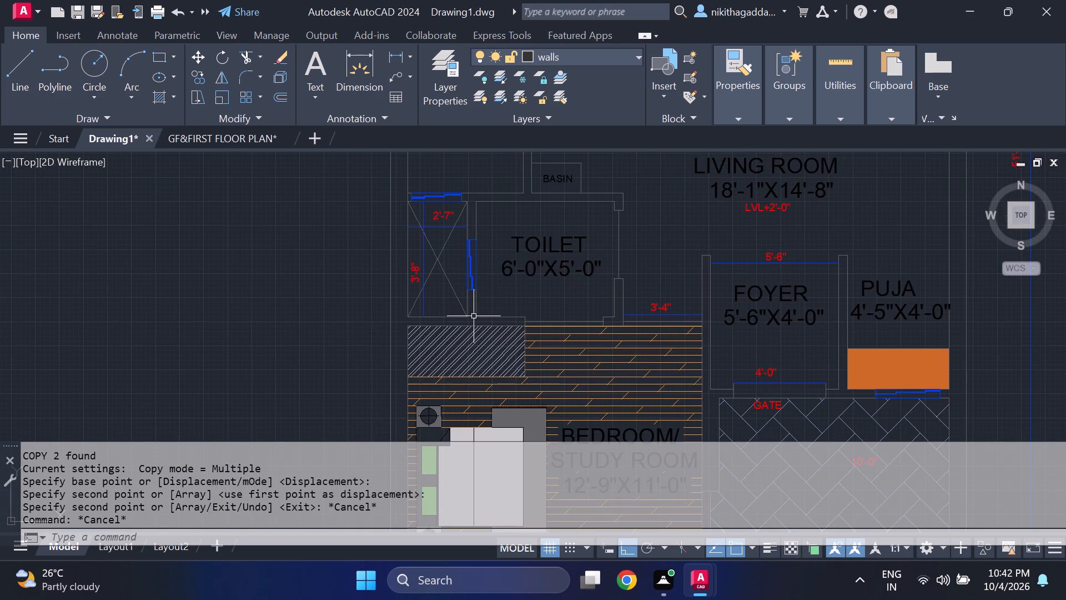
scroll(543, 328, "down", 1)
middle_click_drag(677, 300, 662, 296)
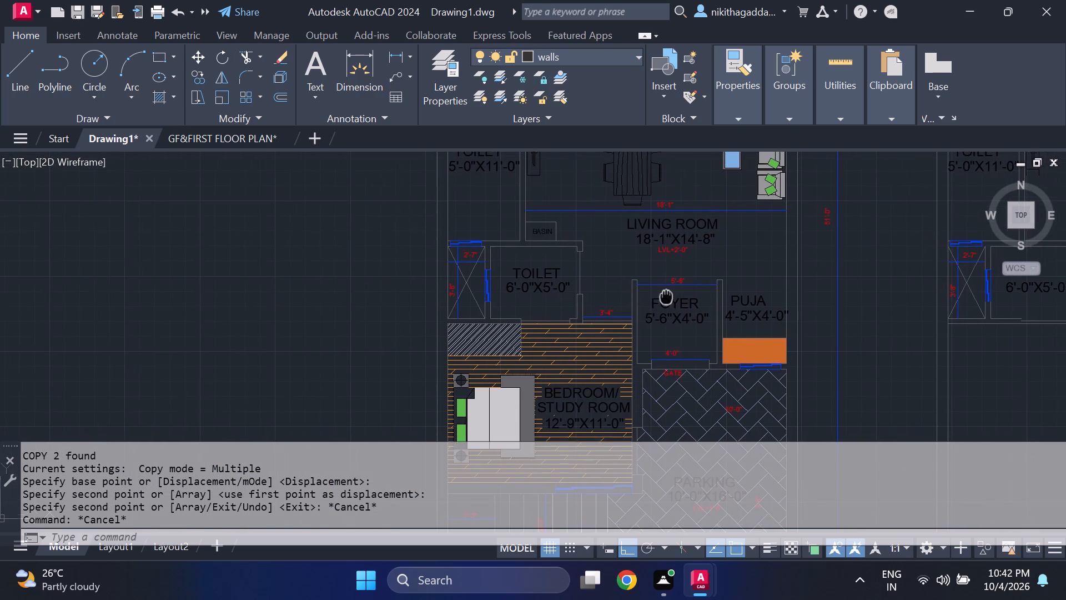
middle_click_drag(662, 296, 626, 287)
Copy the short wall-end line at the shaft-side end of the 6'-0"X5'-0" toilet's bedroom-side wall recess to the matching corner in the new plan.
scroll(474, 327, "up", 2)
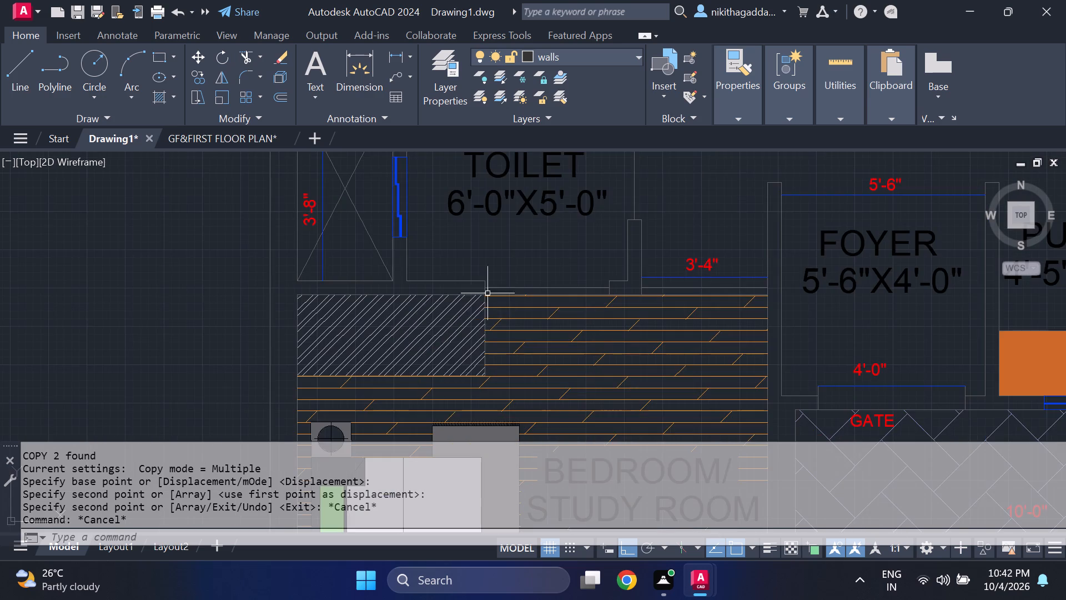
scroll(485, 287, "up", 2)
left_click(485, 288)
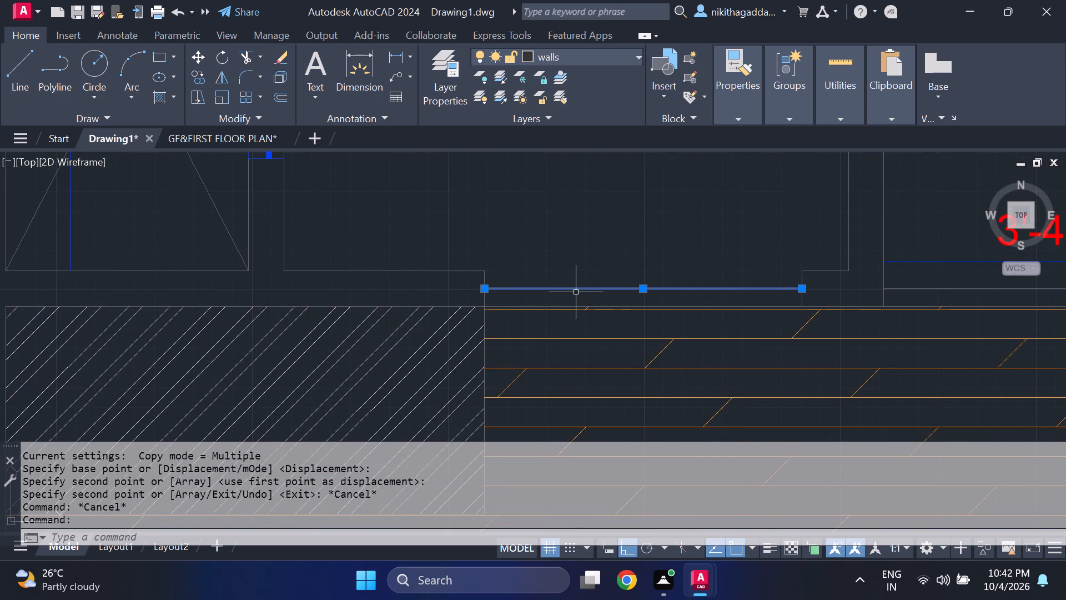
key("Escape")
scroll(539, 289, "up", 2)
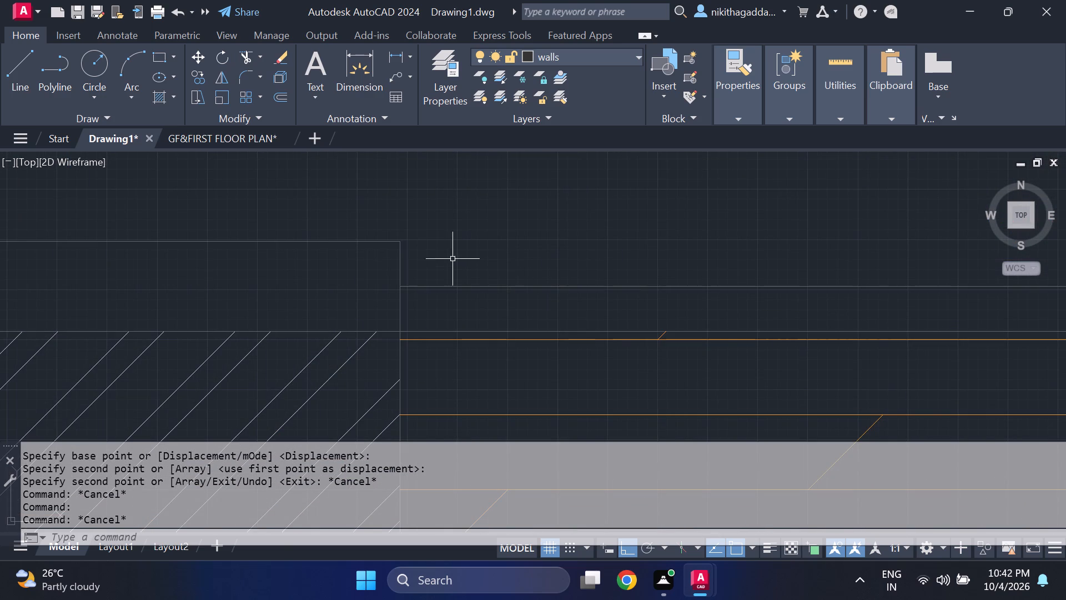
left_click_drag(451, 258, 414, 268)
left_click(385, 273)
type("CO")
key("Return")
left_click(408, 246)
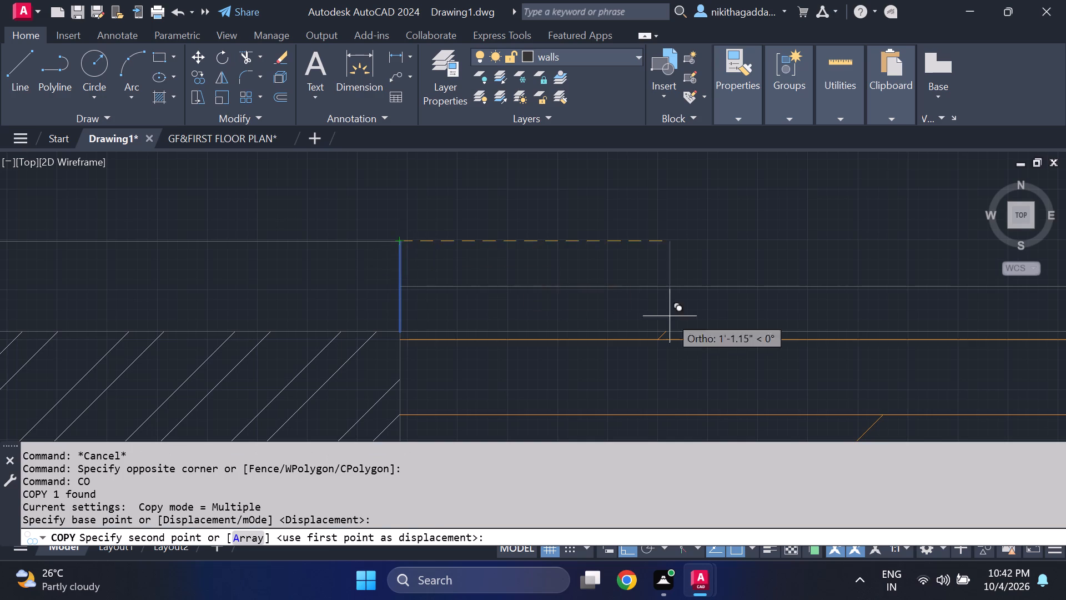
scroll(735, 328, "down", 3)
middle_click_drag(959, 335, 516, 328)
middle_click_drag(510, 327, 505, 324)
scroll(666, 314, "down", 1)
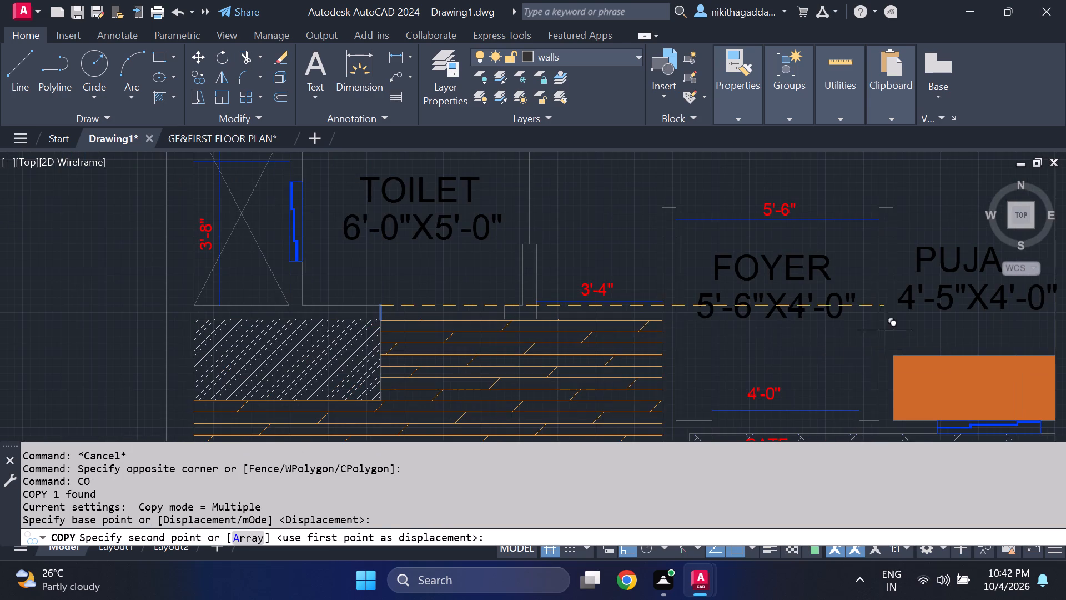
middle_click_drag(909, 326, 480, 286)
scroll(560, 302, "down", 3)
scroll(709, 294, "up", 4)
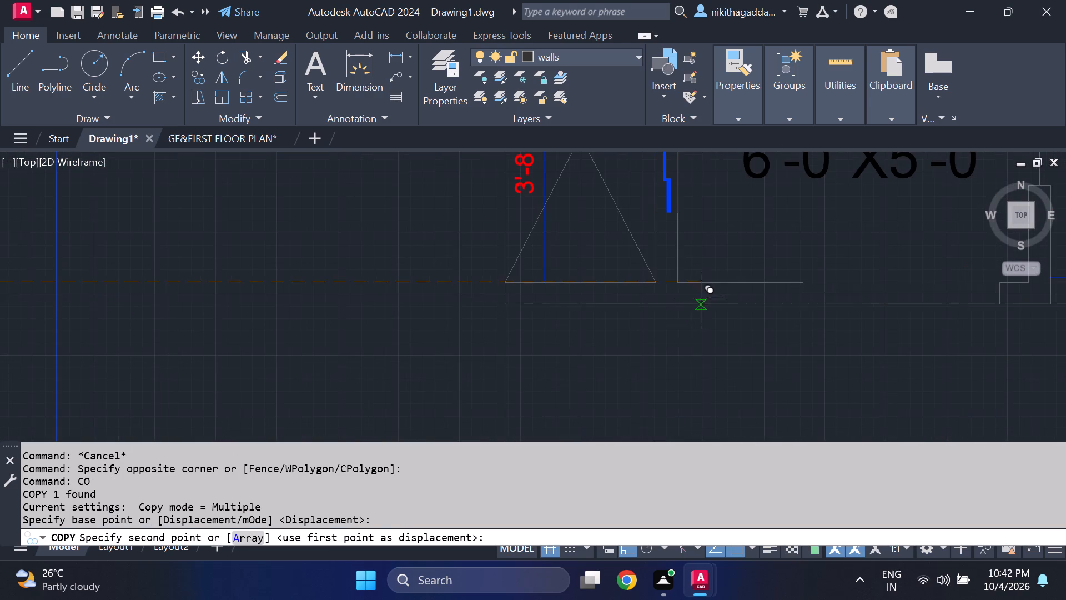
left_click(799, 279)
scroll(928, 316, "down", 2)
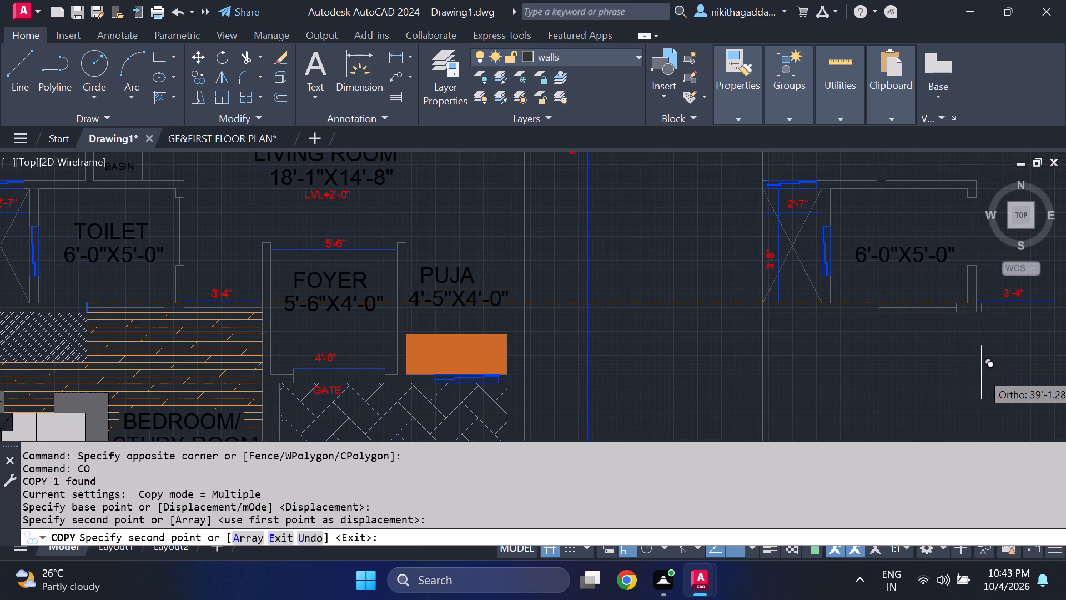
key("Escape")
Compare the new plan with the finished ground floor plan around the toilet, bedroom/study room, foyer and parking areas.
scroll(933, 367, "down", 3)
scroll(718, 337, "up", 2)
middle_click_drag(745, 383, 552, 239)
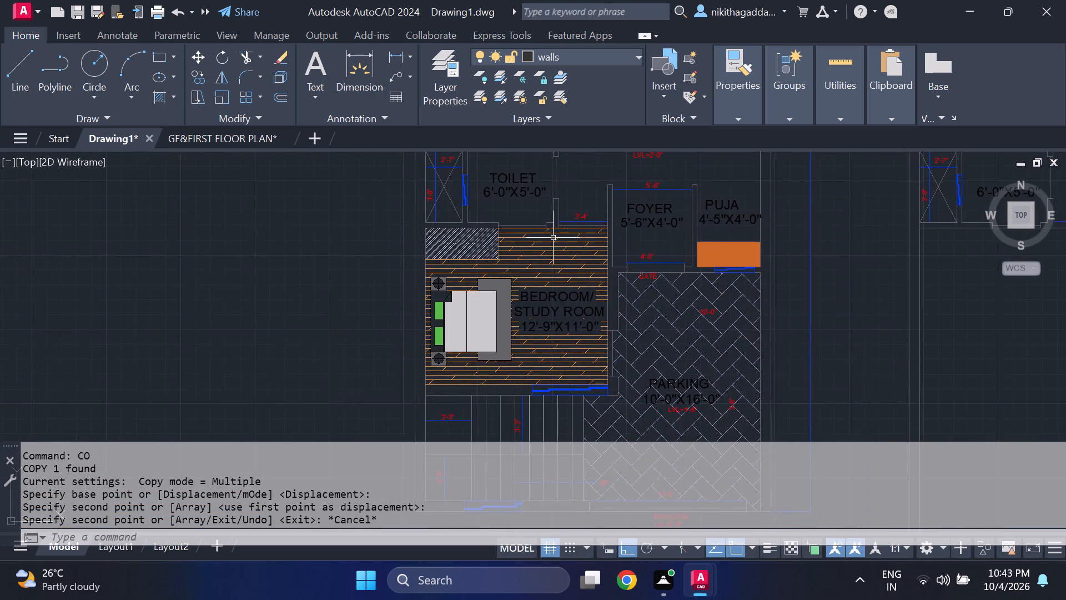
scroll(553, 238, "down", 1)
middle_click_drag(670, 221, 625, 292)
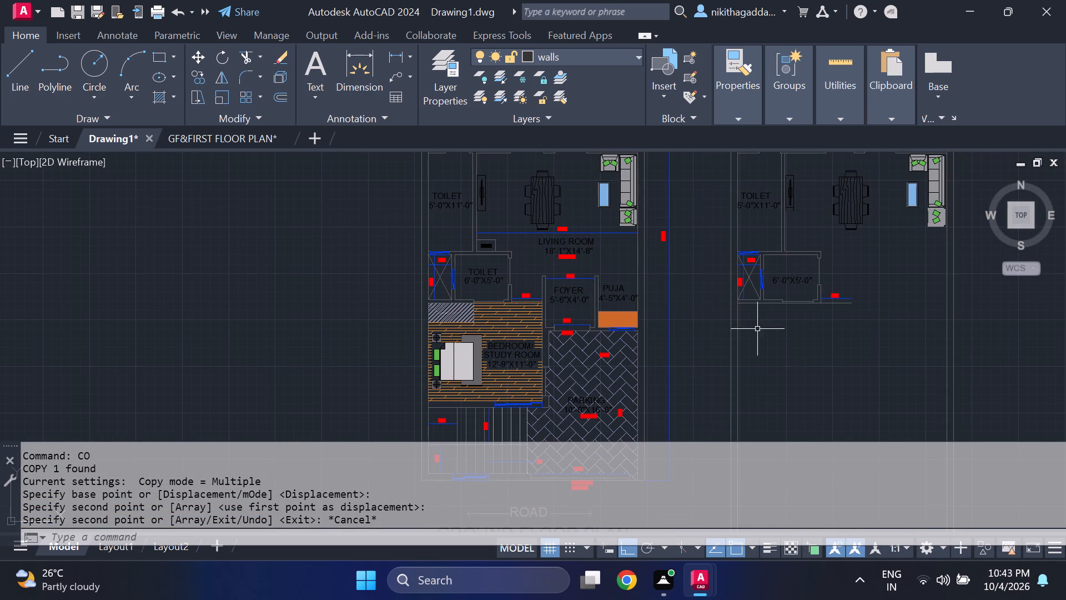
scroll(878, 314, "up", 2)
middle_click(757, 305)
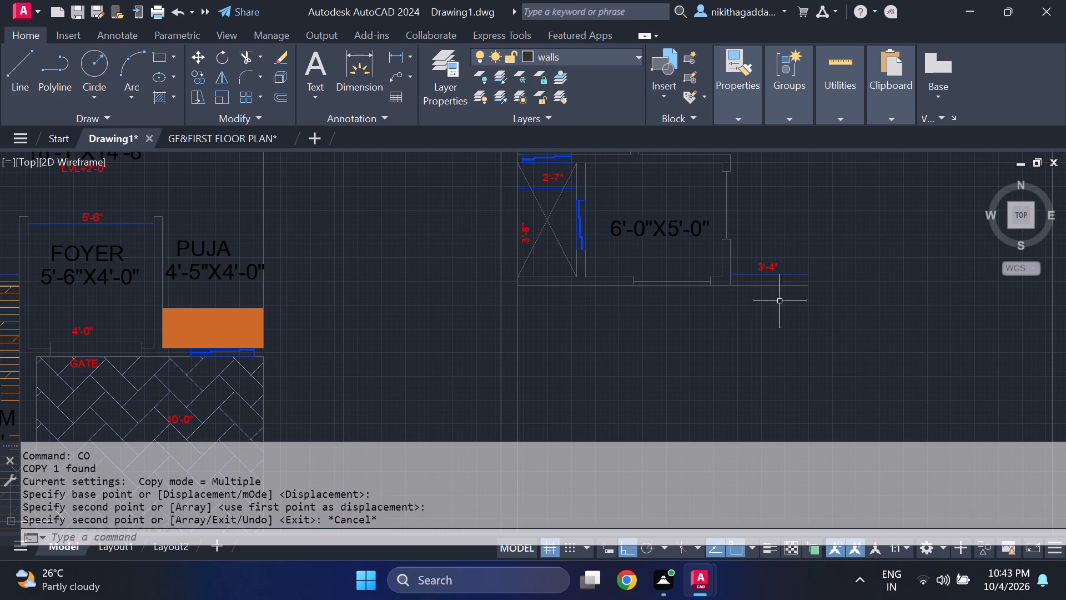
scroll(779, 301, "down", 2)
scroll(655, 283, "up", 1)
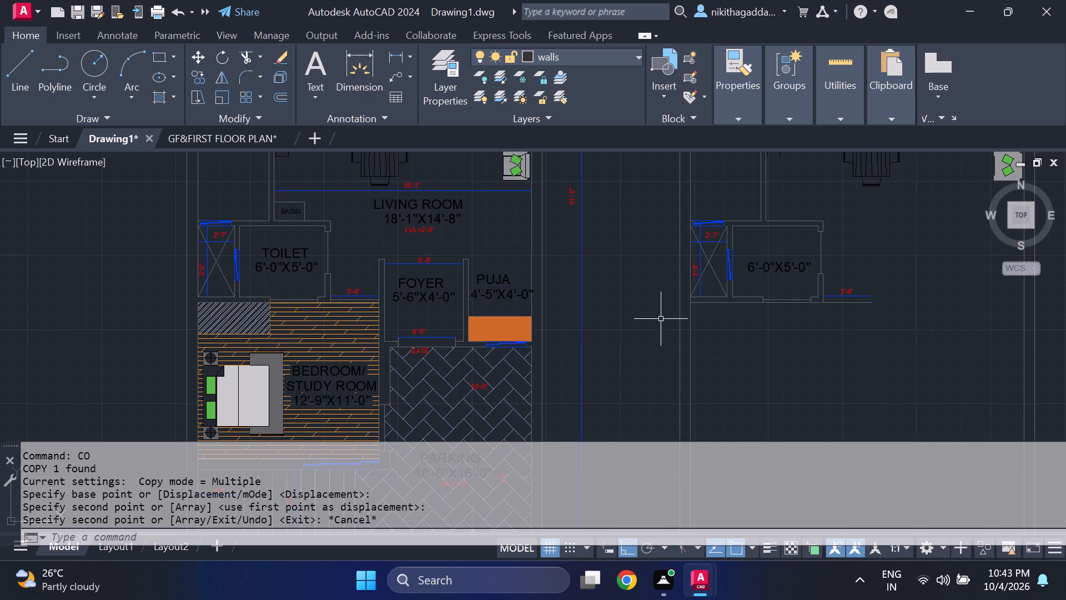
scroll(668, 322, "down", 1)
scroll(718, 316, "up", 2)
middle_click_drag(858, 327, 806, 340)
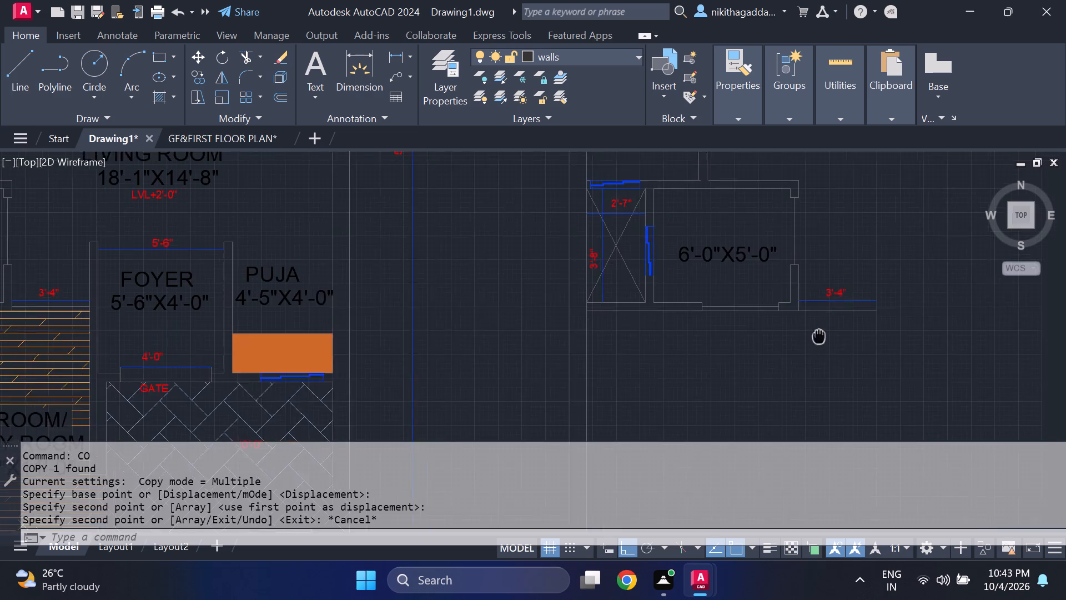
middle_click_drag(806, 340, 673, 351)
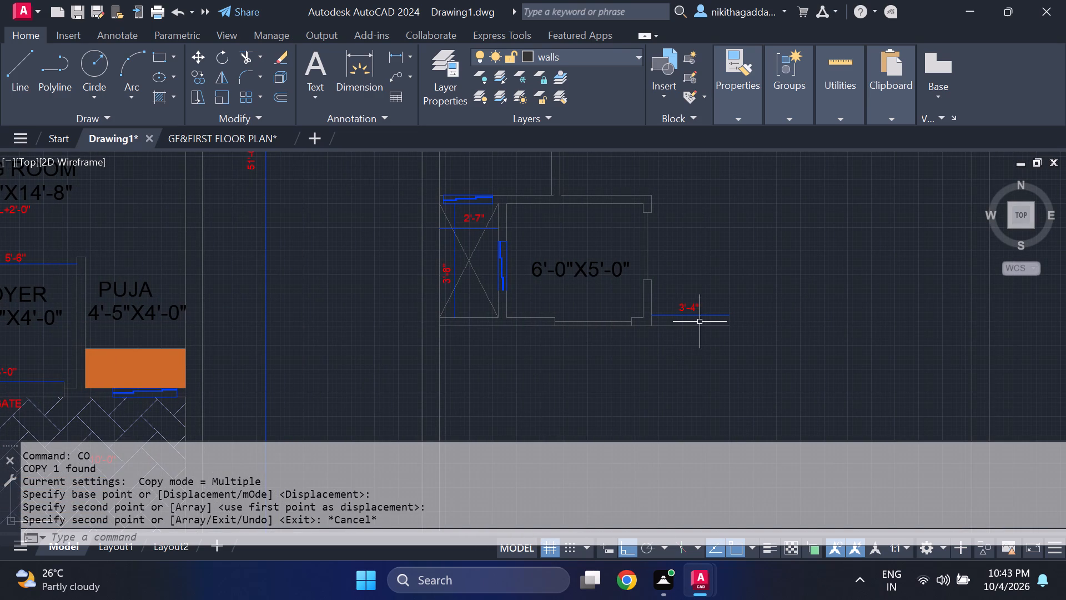
scroll(703, 323, "down", 1)
scroll(703, 323, "up", 2)
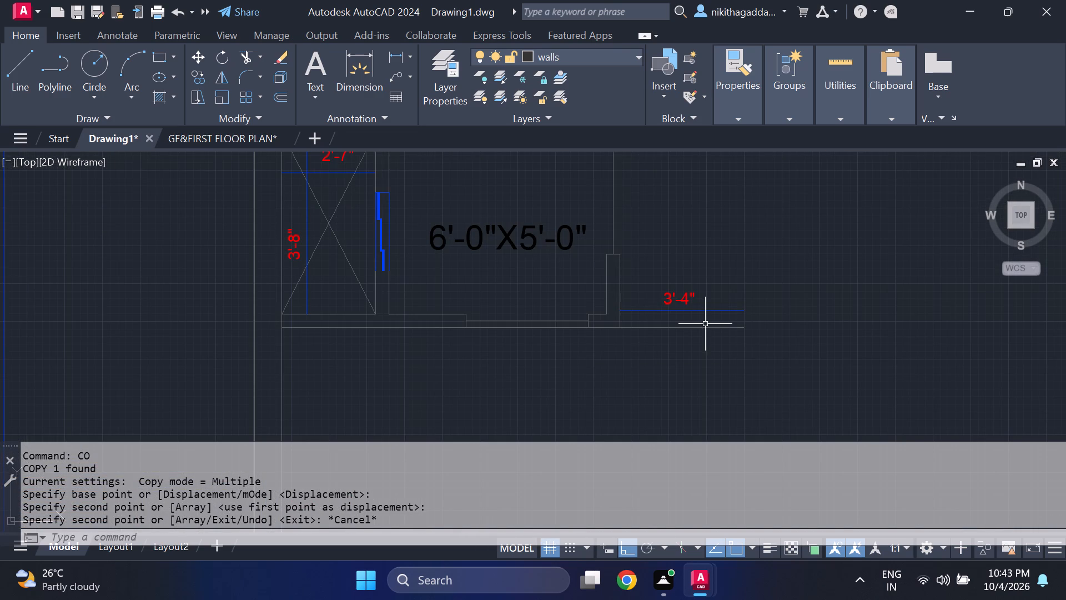
scroll(589, 282, "down", 2)
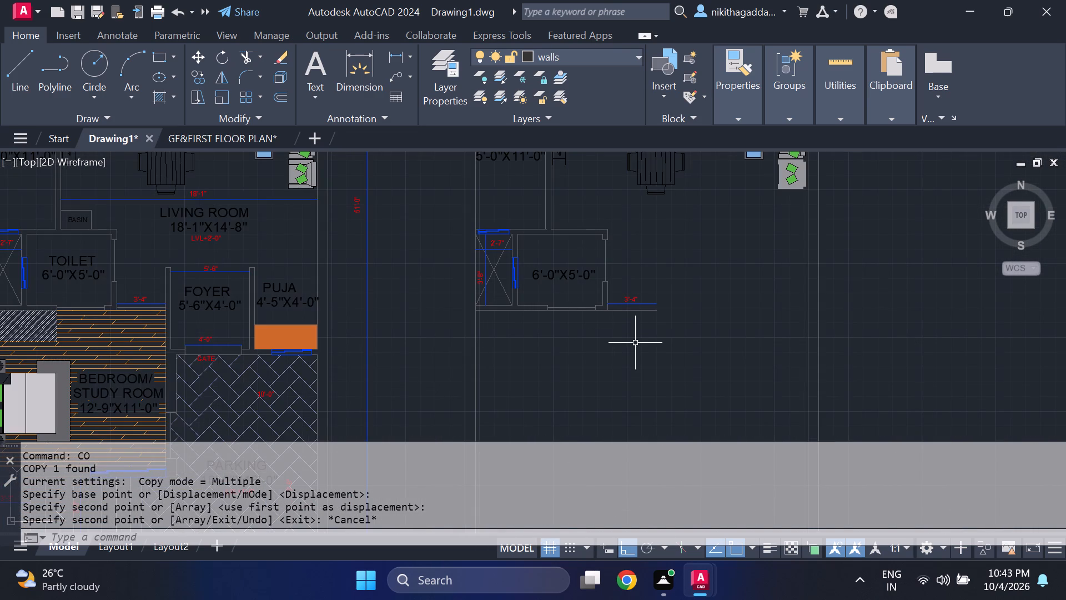
scroll(668, 337, "up", 1)
scroll(617, 329, "down", 1)
scroll(550, 339, "down", 2)
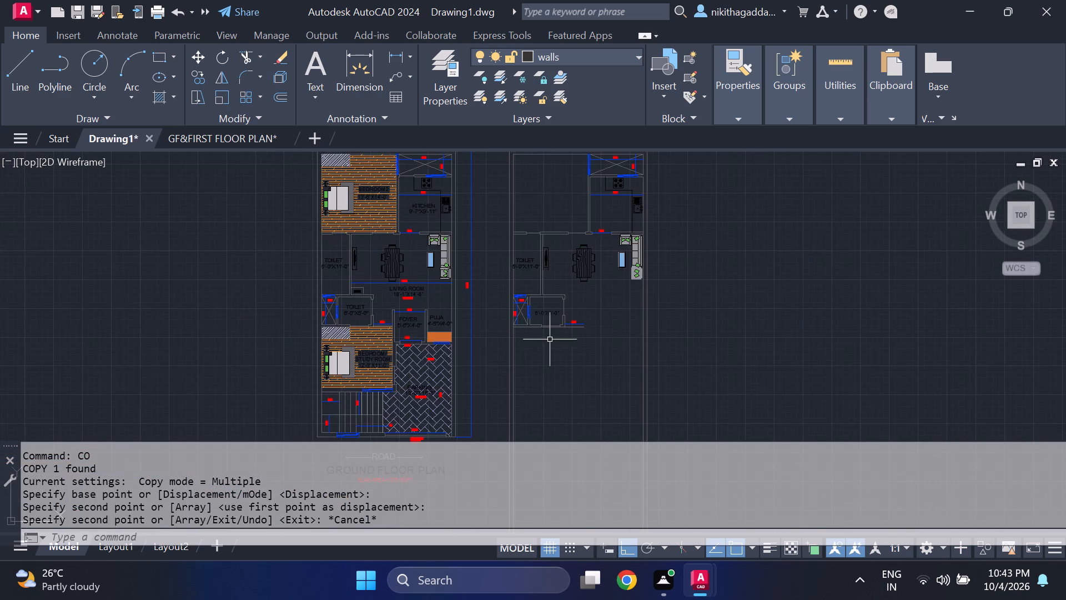
scroll(535, 342, "up", 1)
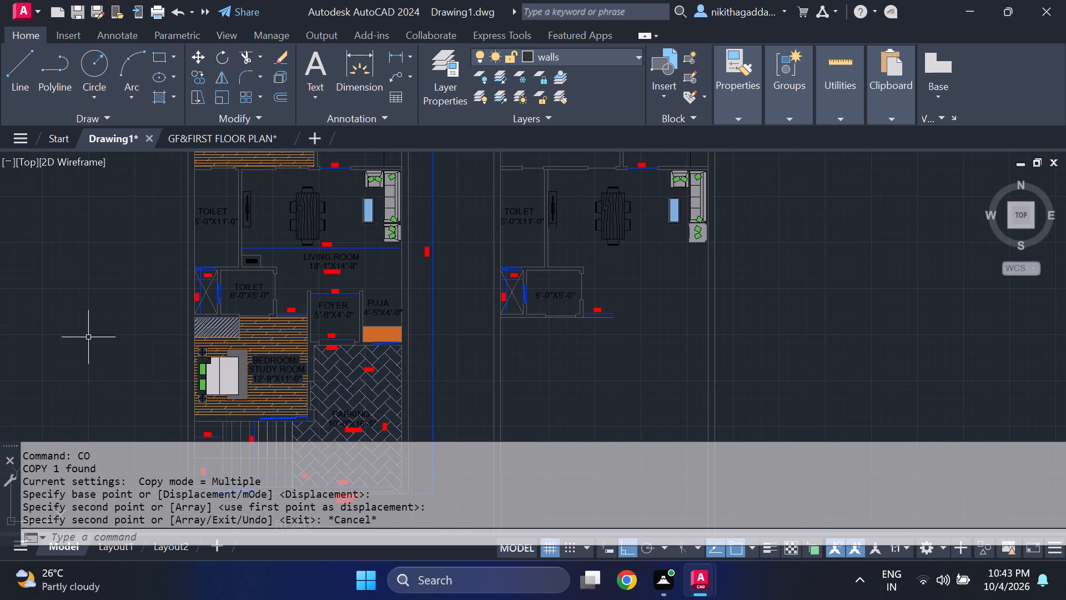
scroll(180, 358, "up", 1)
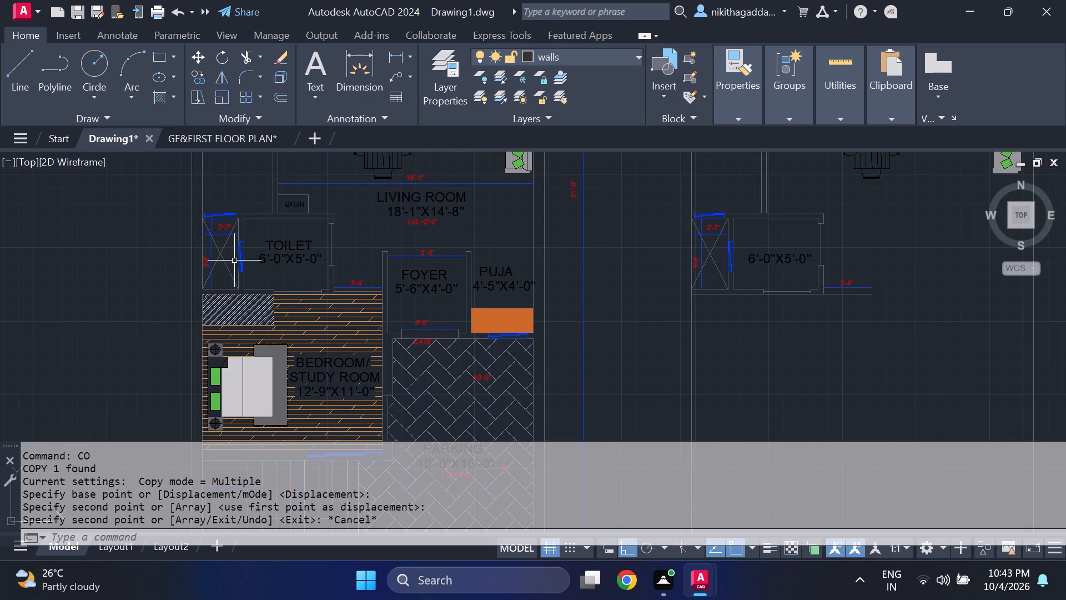
scroll(260, 277, "down", 1)
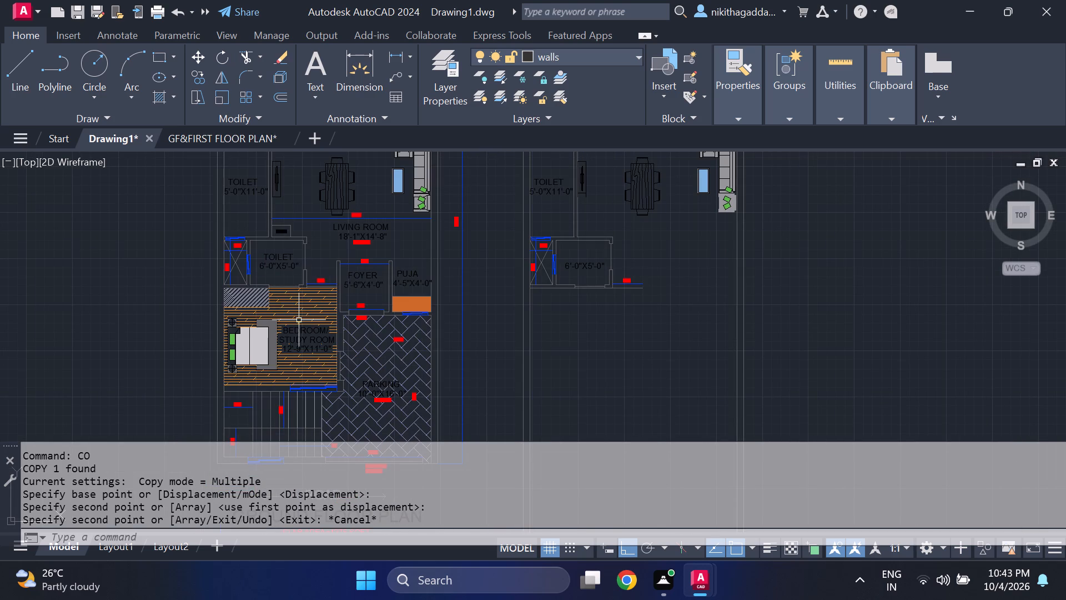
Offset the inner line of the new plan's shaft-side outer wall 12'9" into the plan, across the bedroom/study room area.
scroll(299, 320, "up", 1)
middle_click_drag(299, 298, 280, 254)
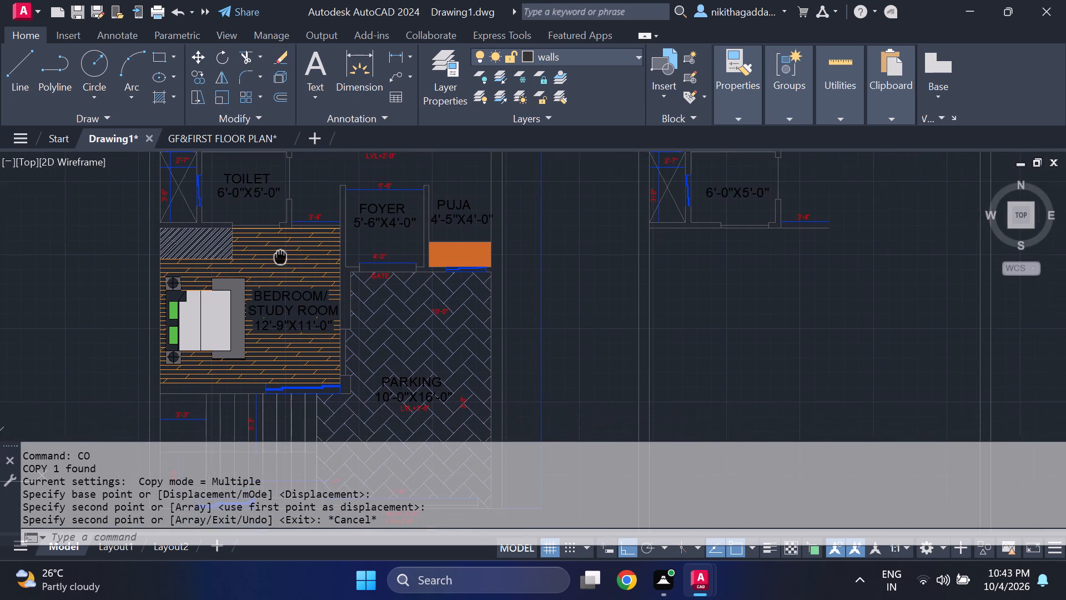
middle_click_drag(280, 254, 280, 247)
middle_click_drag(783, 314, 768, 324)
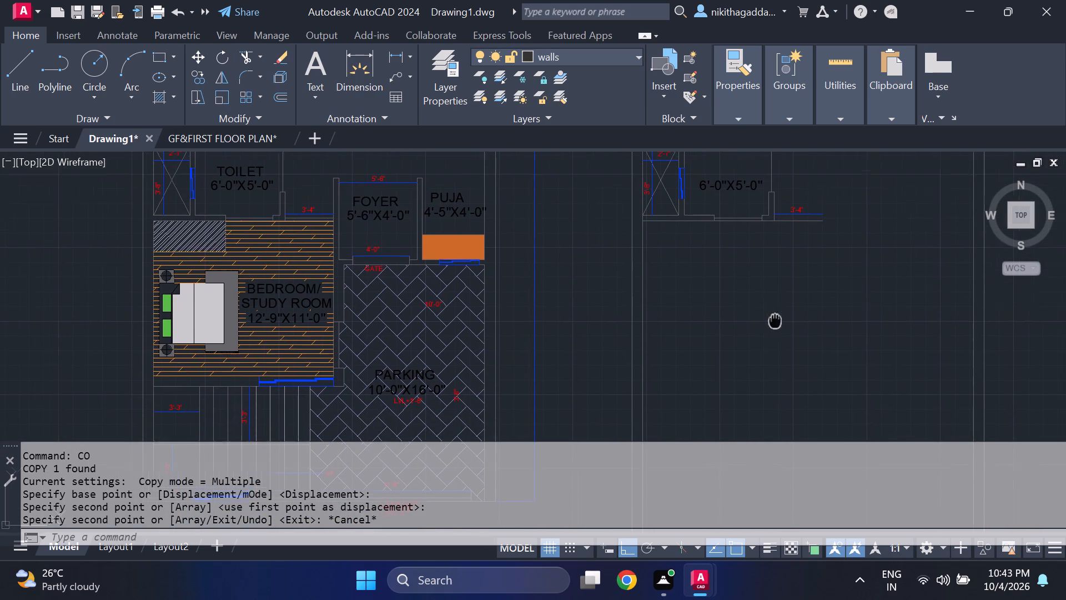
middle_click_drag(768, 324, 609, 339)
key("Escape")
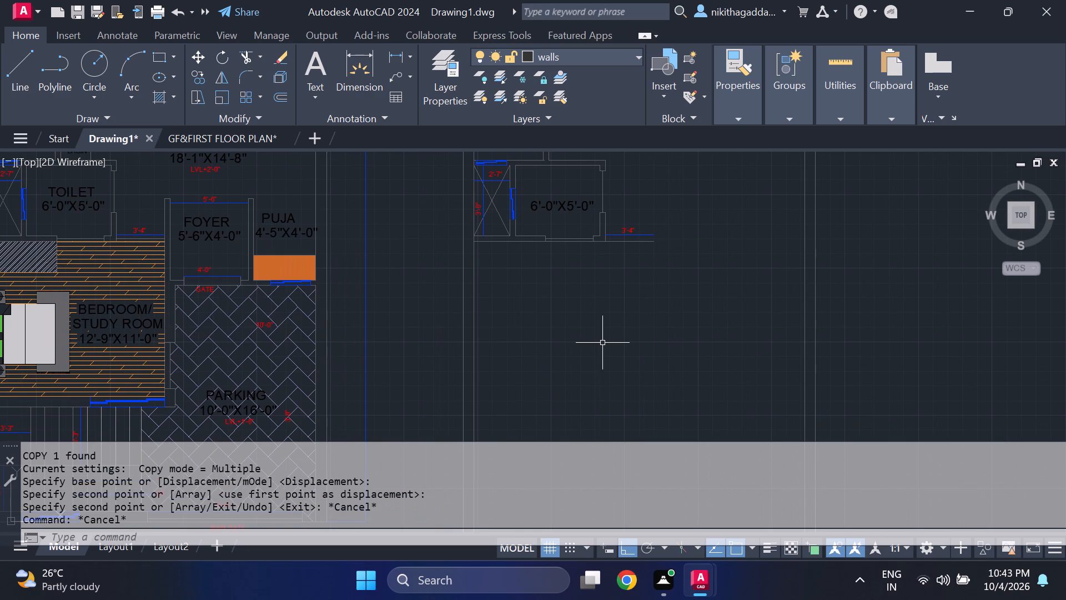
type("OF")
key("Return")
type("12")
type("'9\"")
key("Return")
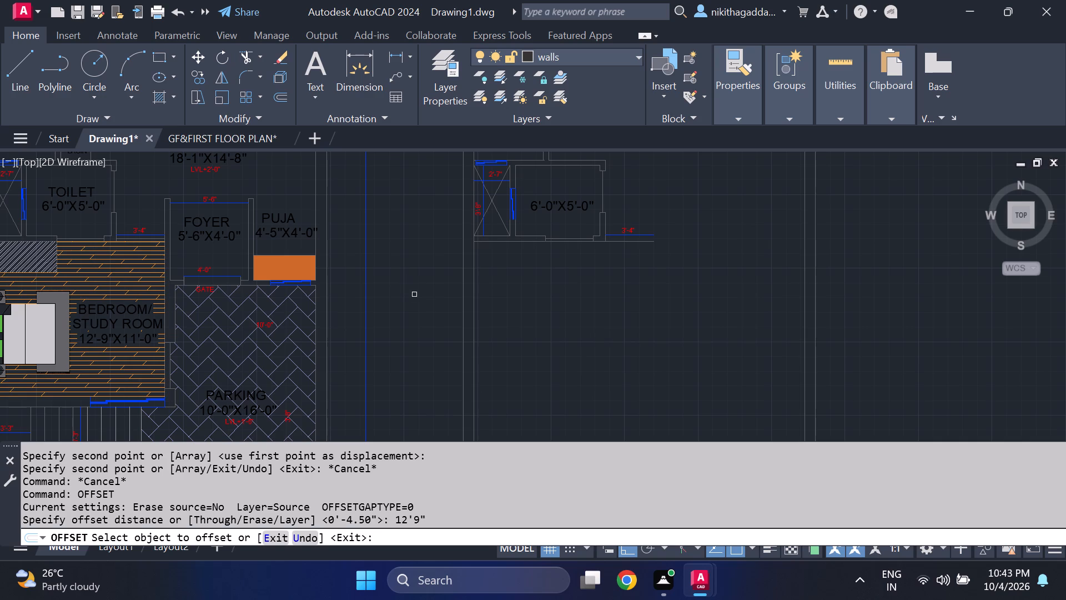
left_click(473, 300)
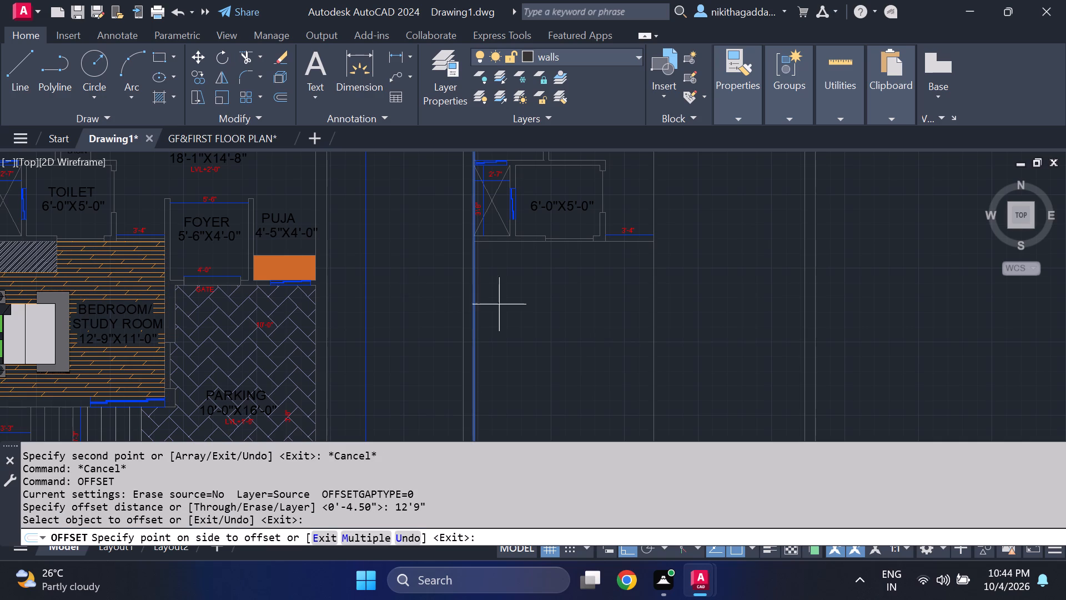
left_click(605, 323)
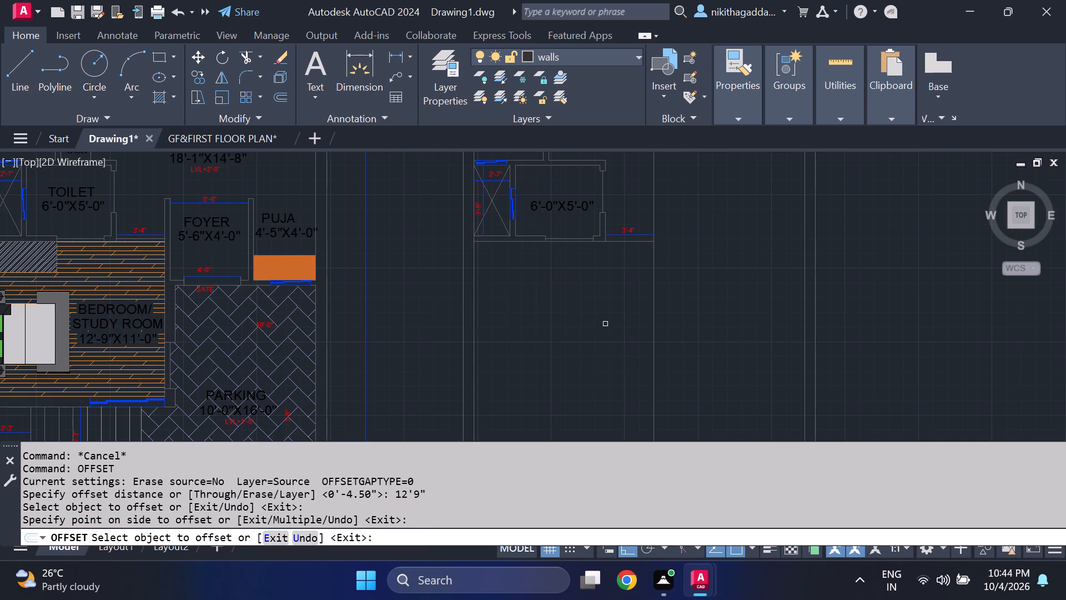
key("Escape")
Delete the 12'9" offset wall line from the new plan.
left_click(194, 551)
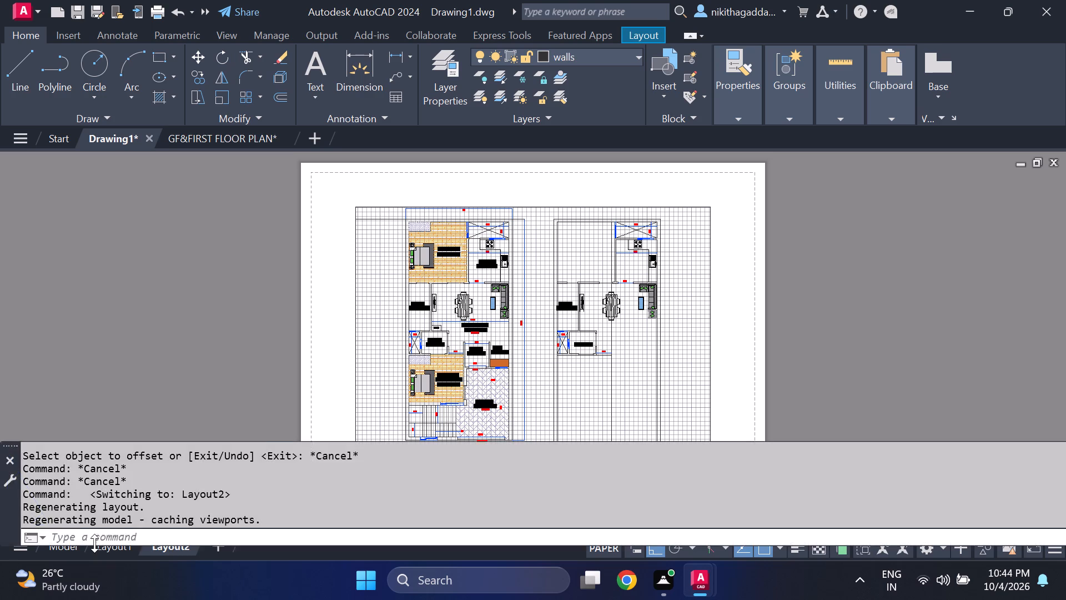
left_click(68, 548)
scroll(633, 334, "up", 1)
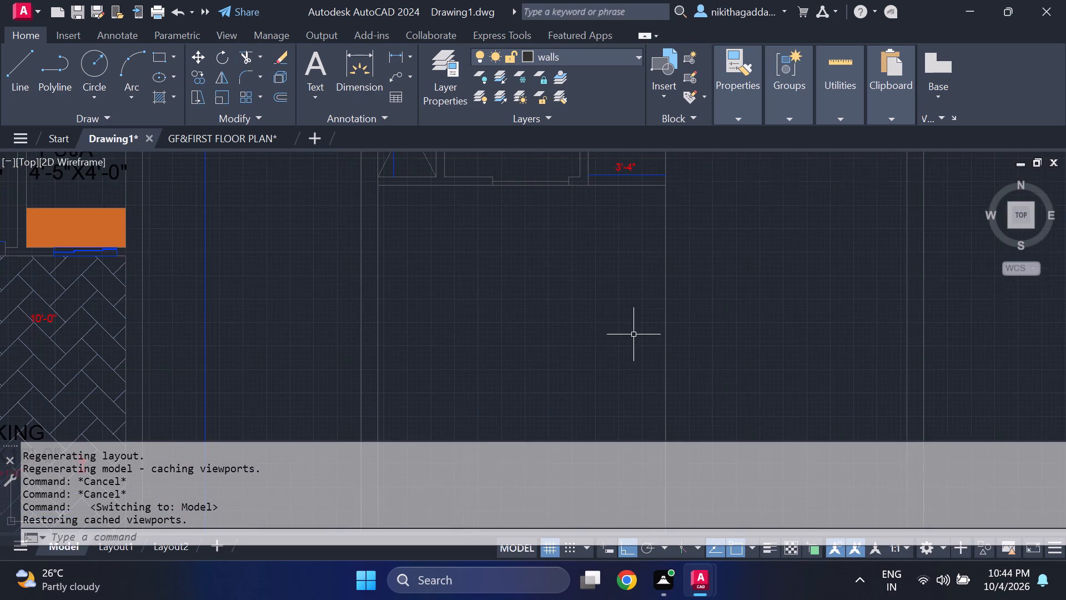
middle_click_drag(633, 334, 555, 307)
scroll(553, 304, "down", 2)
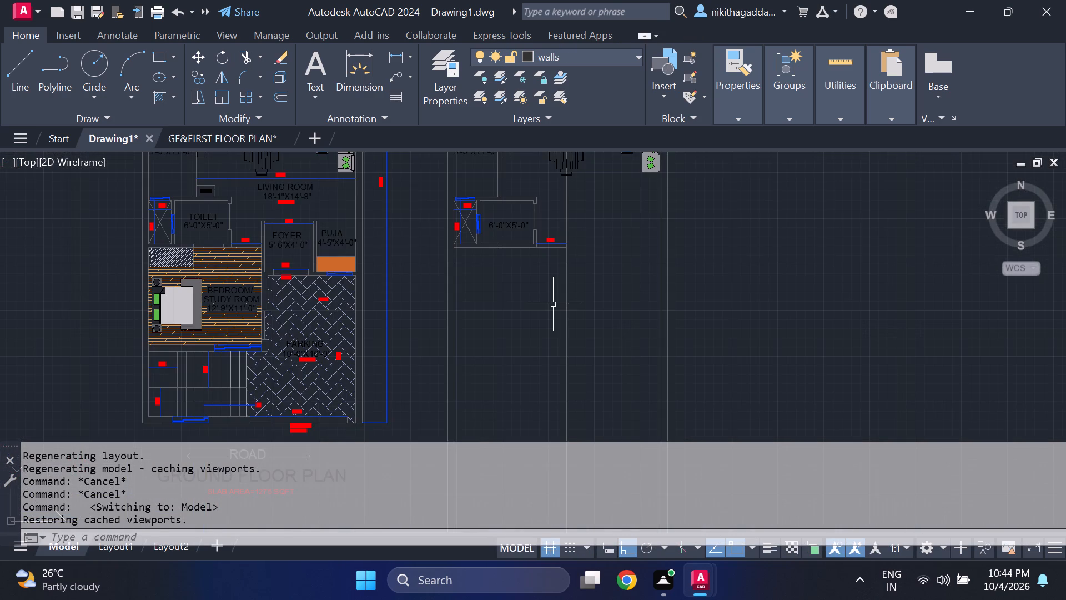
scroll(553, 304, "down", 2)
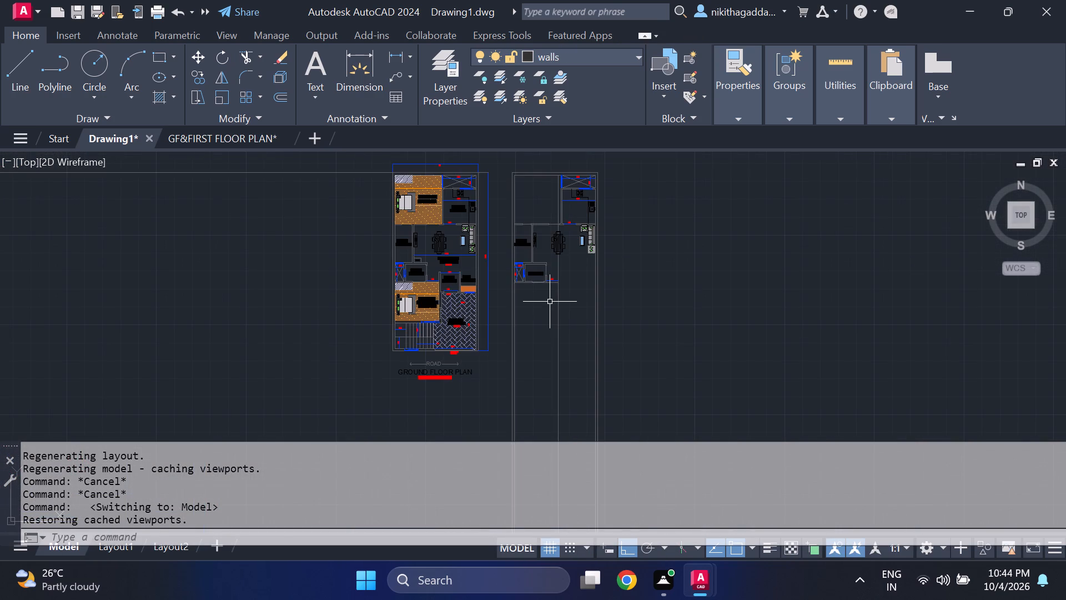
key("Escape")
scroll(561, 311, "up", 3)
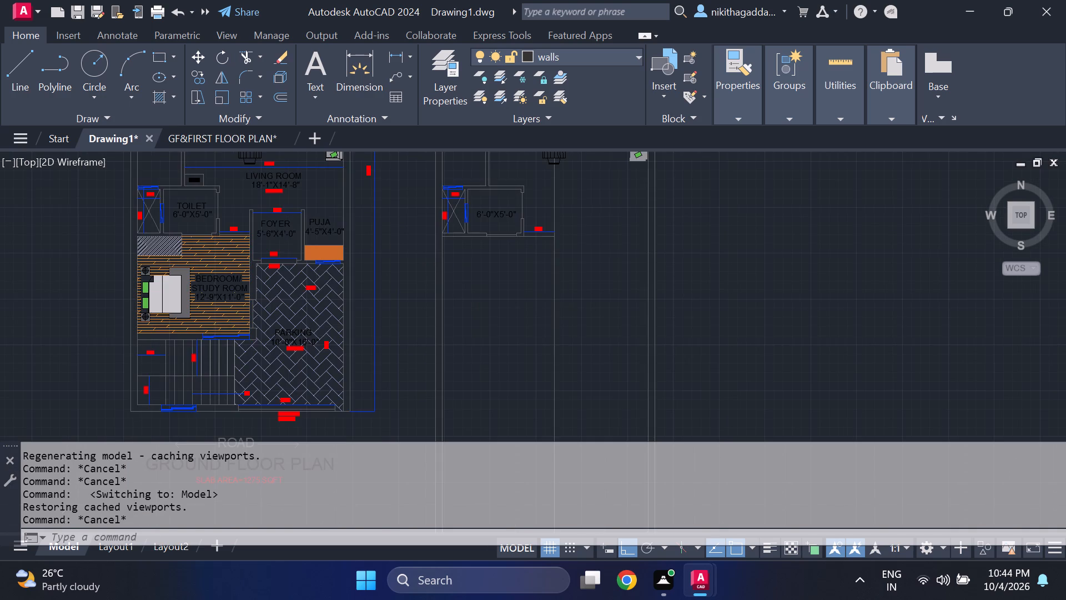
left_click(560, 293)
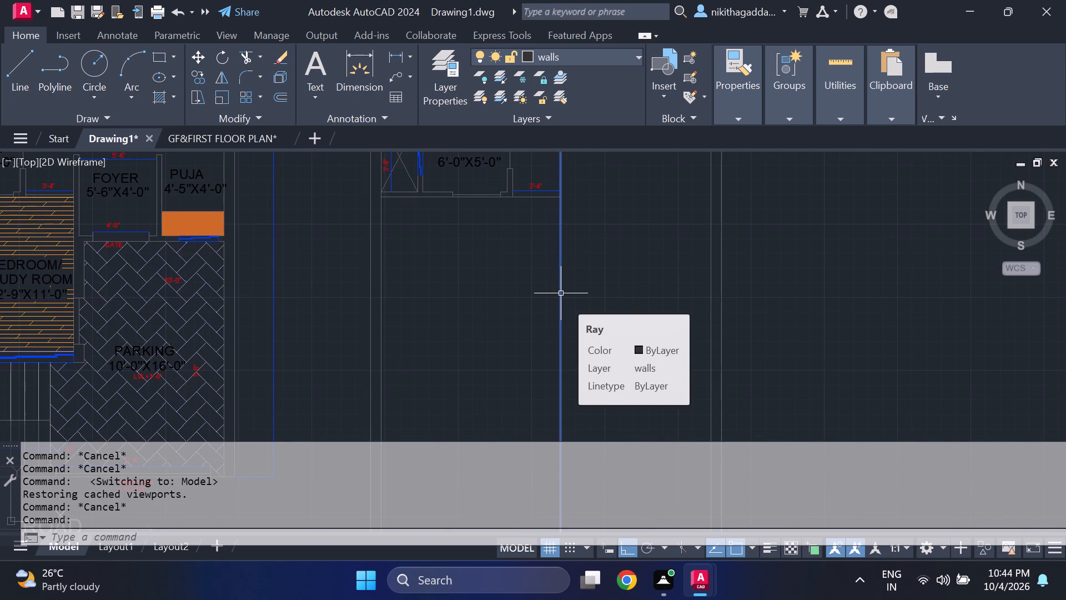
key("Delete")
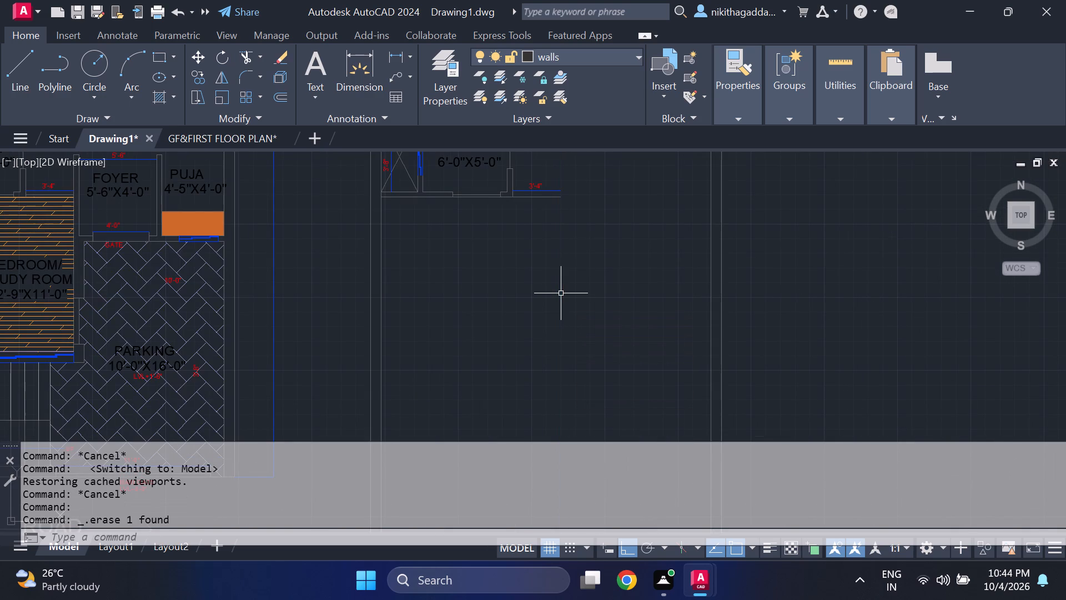
Offset the inner line of the new plan's shaft-side outer wall 14' into the plan for the bedroom/study room's far wall.
type("OF")
key("Return")
type("14'")
key("Return")
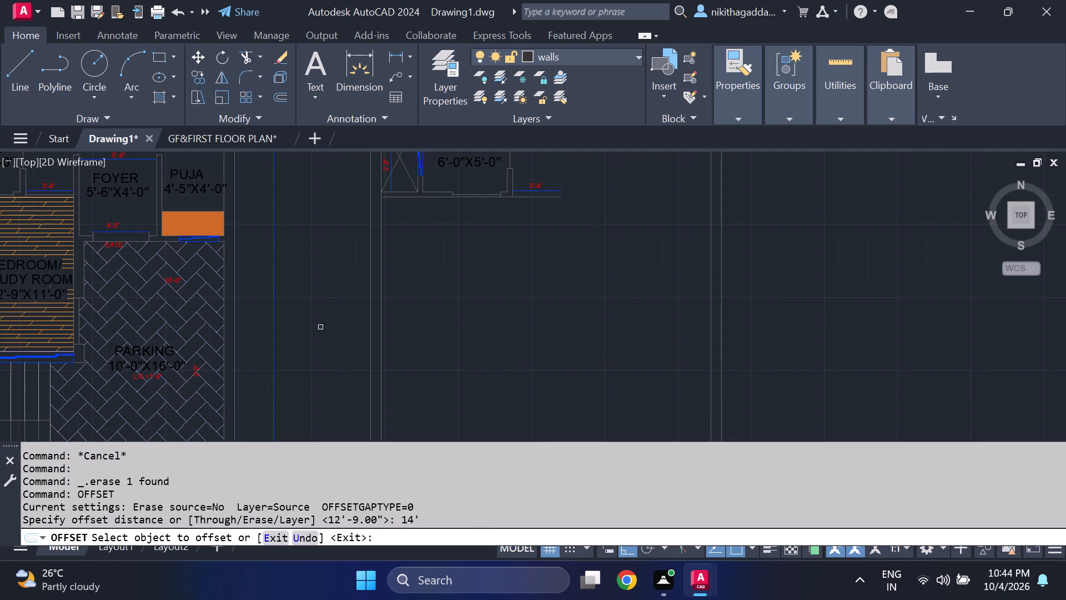
left_click(384, 310)
left_click(379, 311)
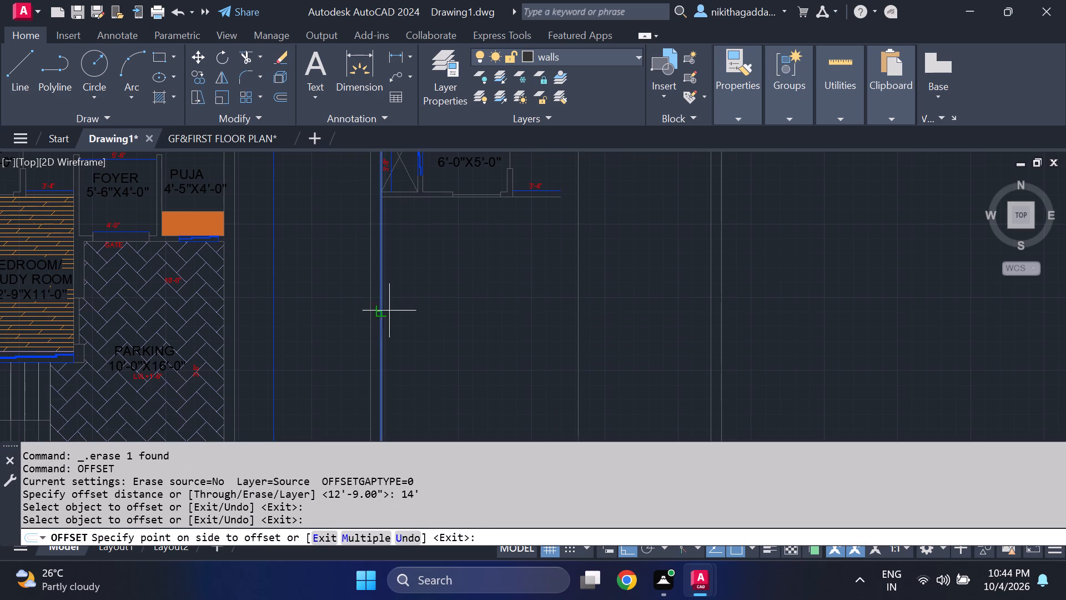
left_click(599, 303)
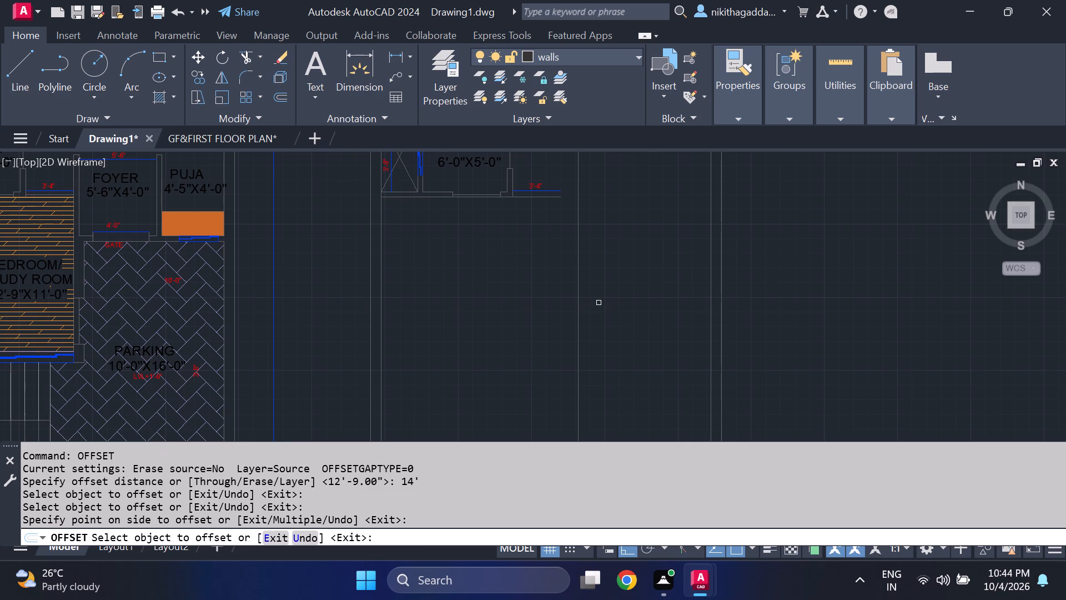
key("Escape")
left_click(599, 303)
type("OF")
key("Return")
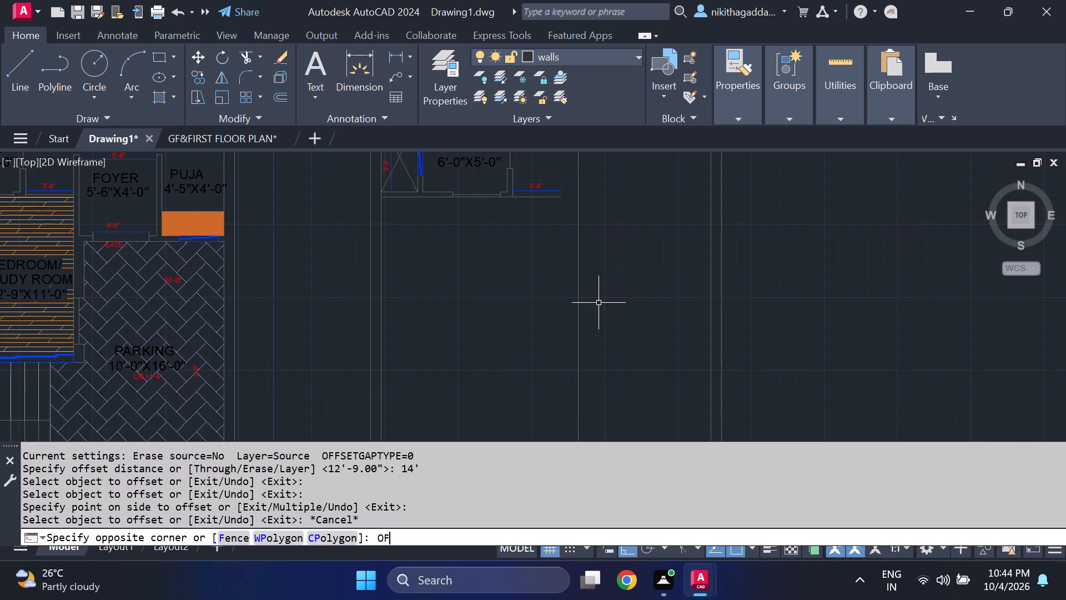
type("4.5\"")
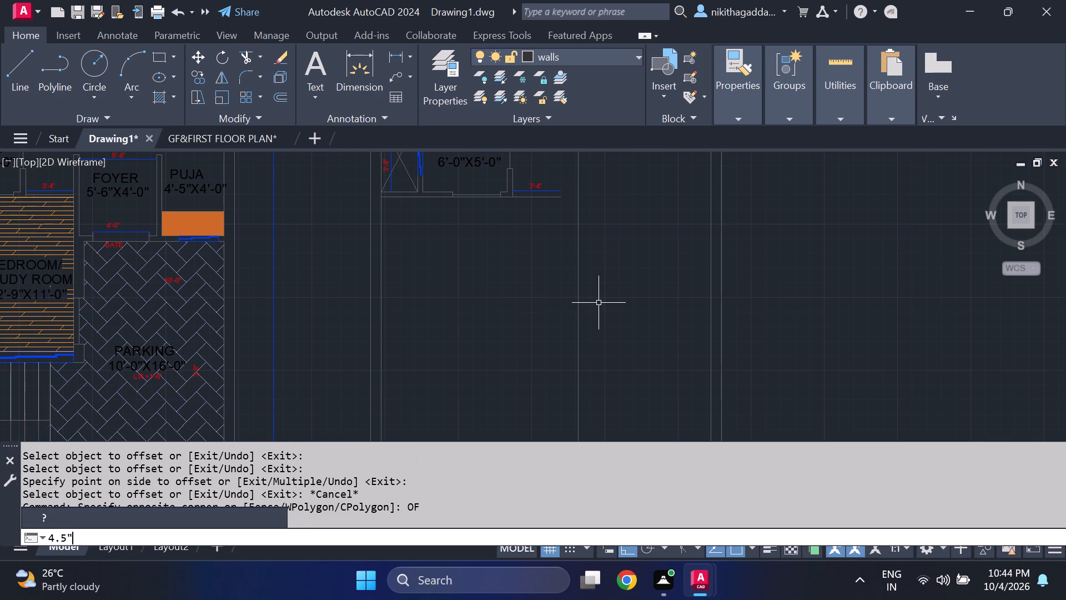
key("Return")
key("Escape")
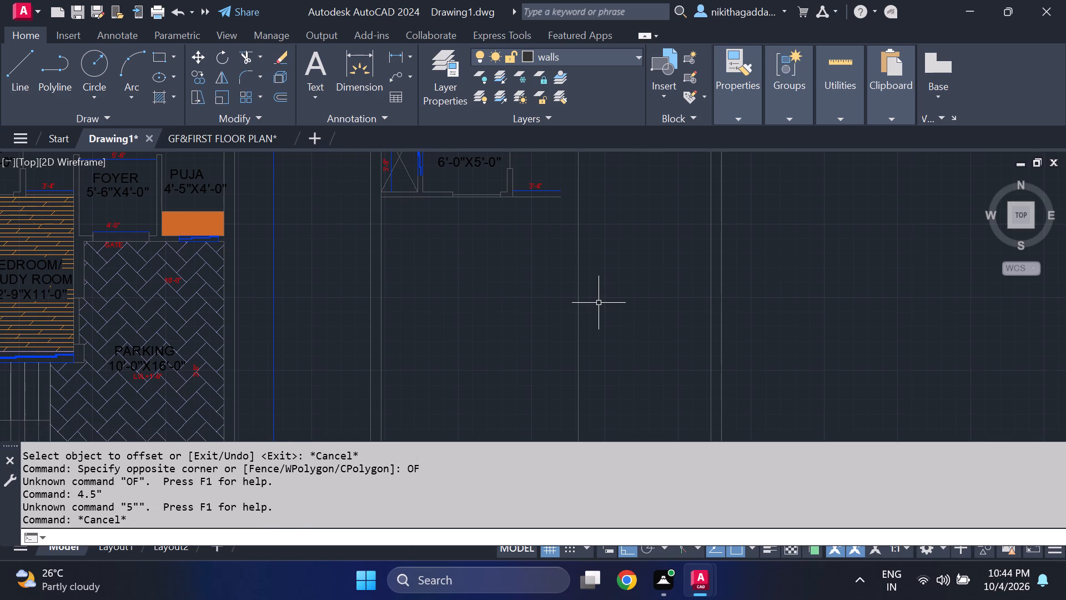
Offset the new 14' wall line 4.5" away from the bedroom/study room area to give the wall its thickness.
type("OF")
key("Return")
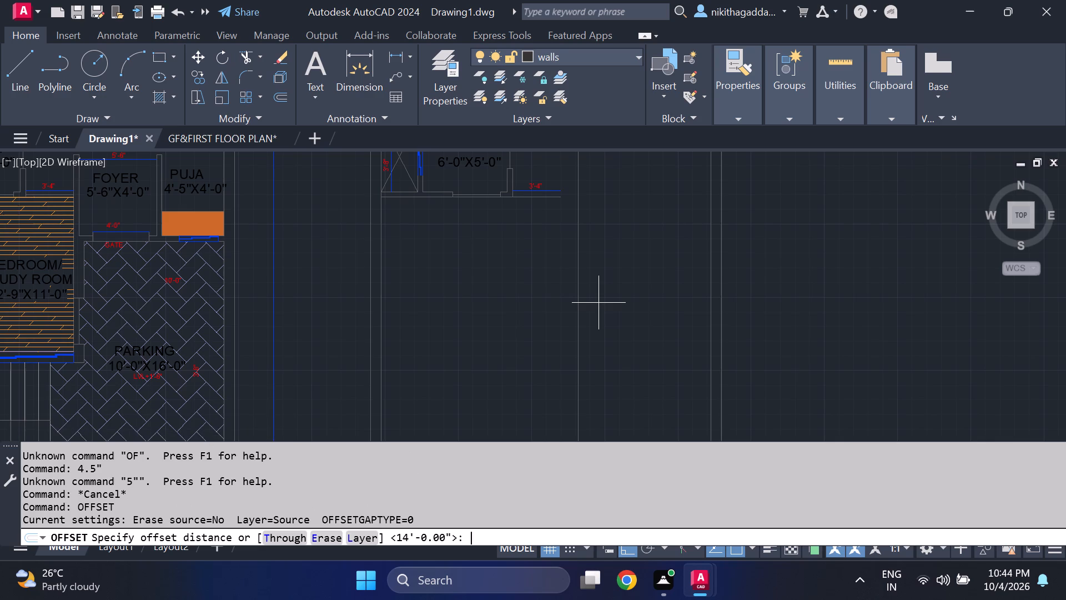
type("4.5\"")
key("Return")
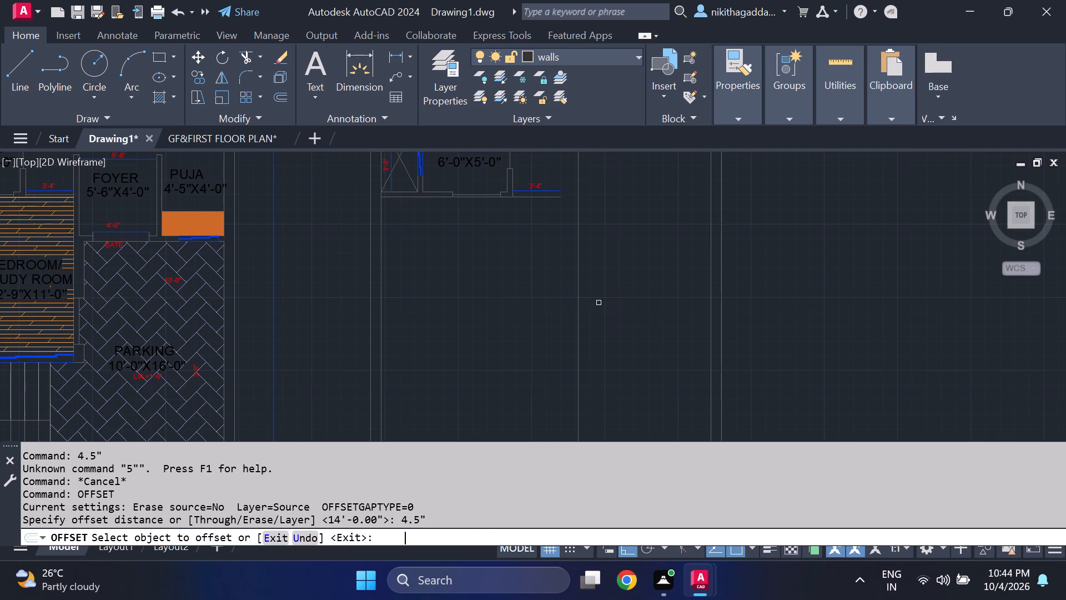
left_click(576, 320)
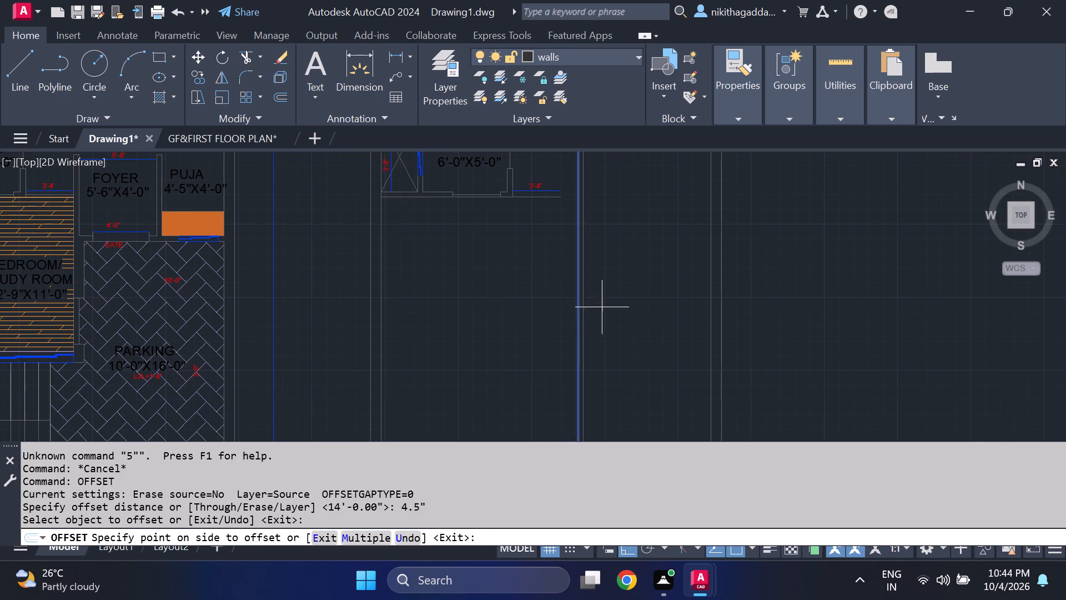
left_click(623, 302)
key("Escape")
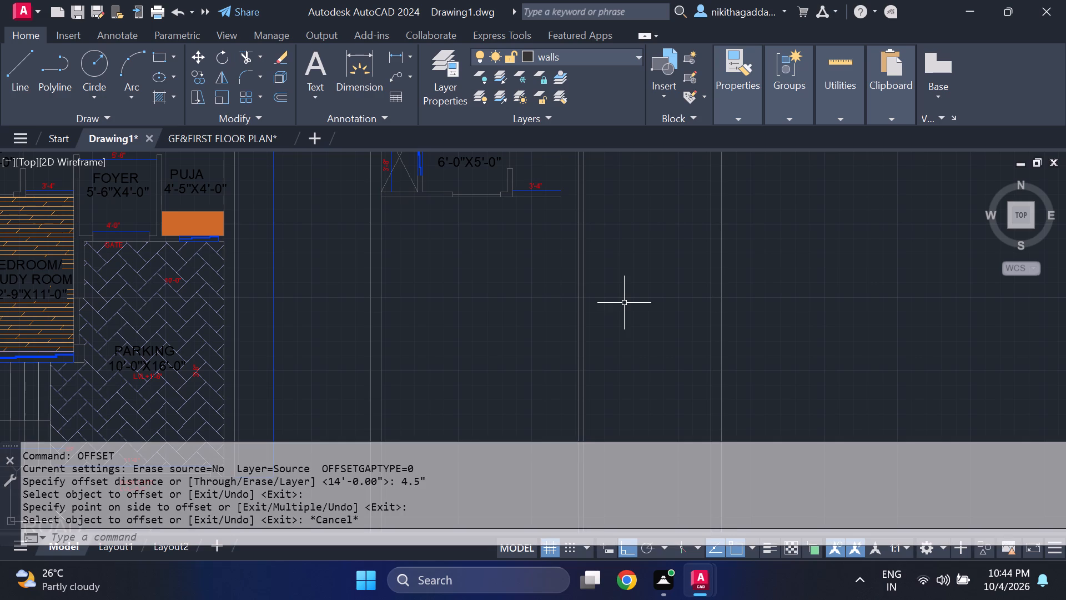
Draw the wall end from the 3'-4" dimension's free end down to the toilet's lower wall line, continuing across to the new long wall.
scroll(624, 303, "down", 2)
scroll(594, 282, "up", 2)
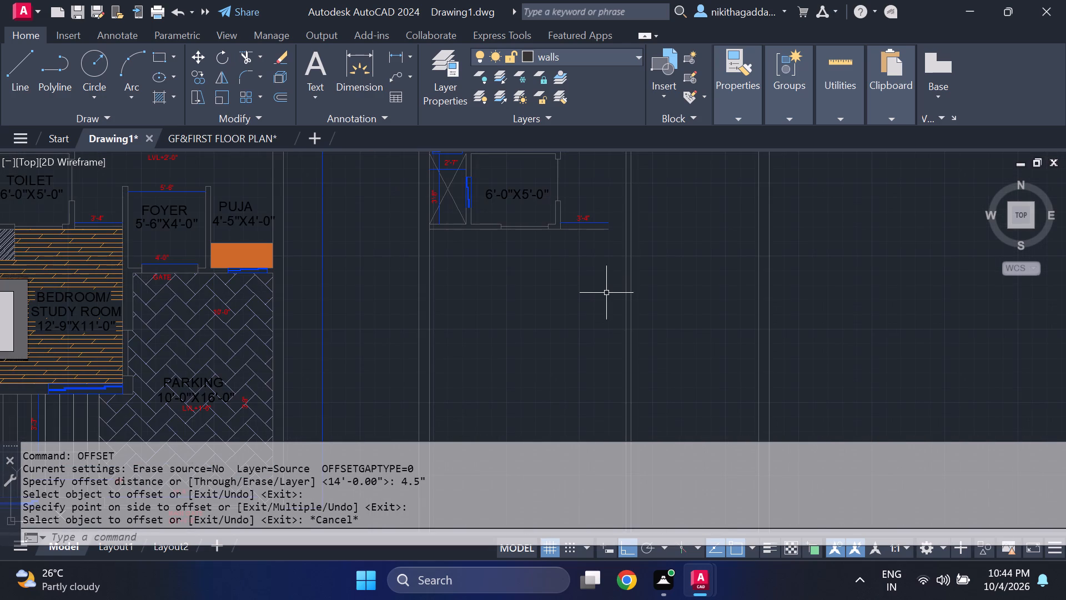
scroll(606, 293, "up", 1)
middle_click_drag(604, 289, 587, 326)
middle_click(587, 326)
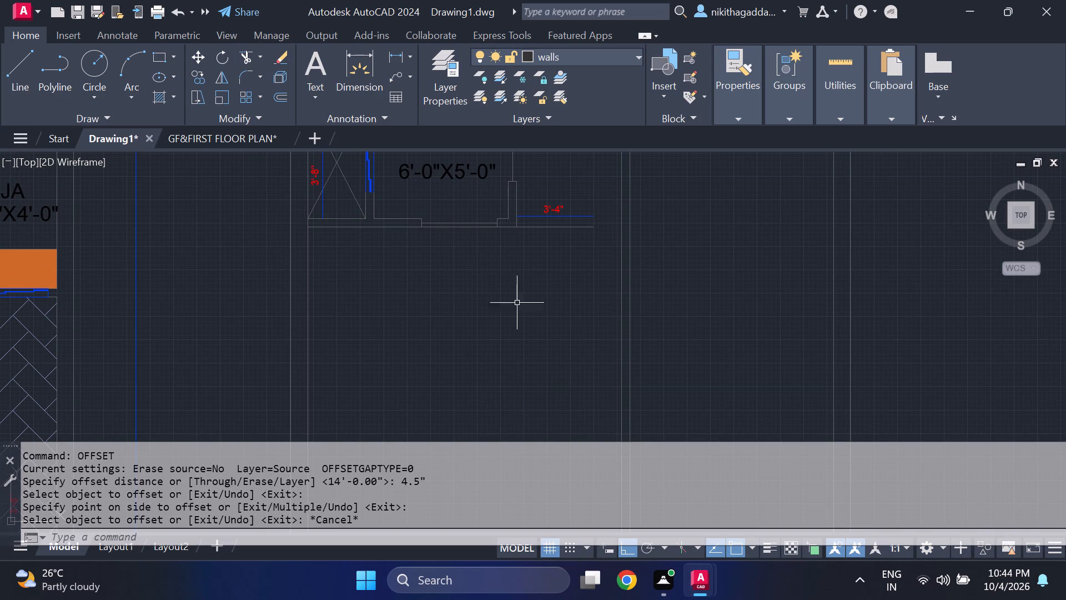
scroll(579, 216, "up", 1)
key("l")
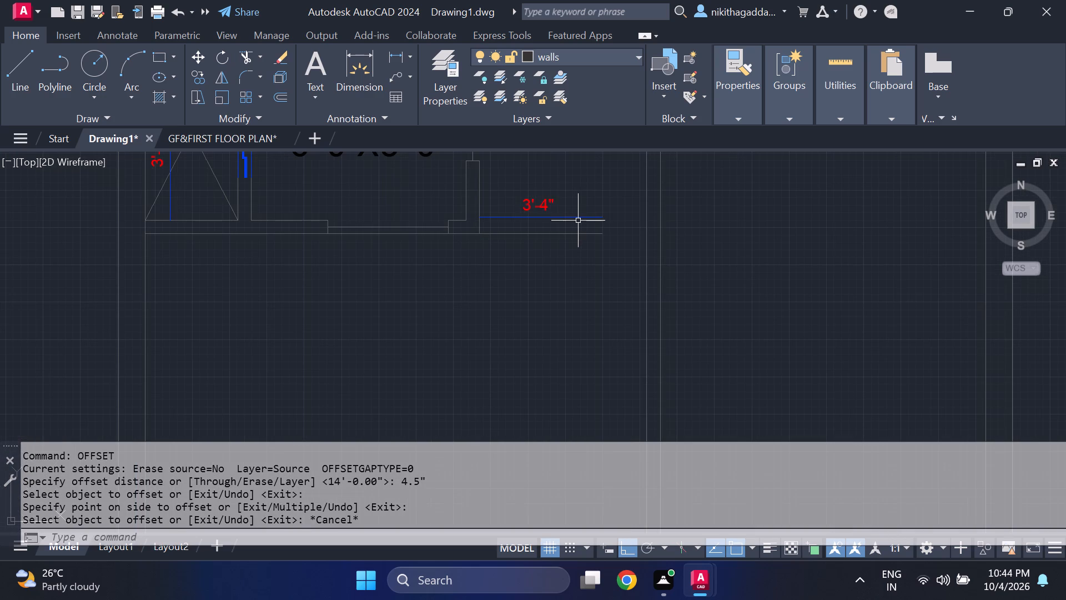
key("Return")
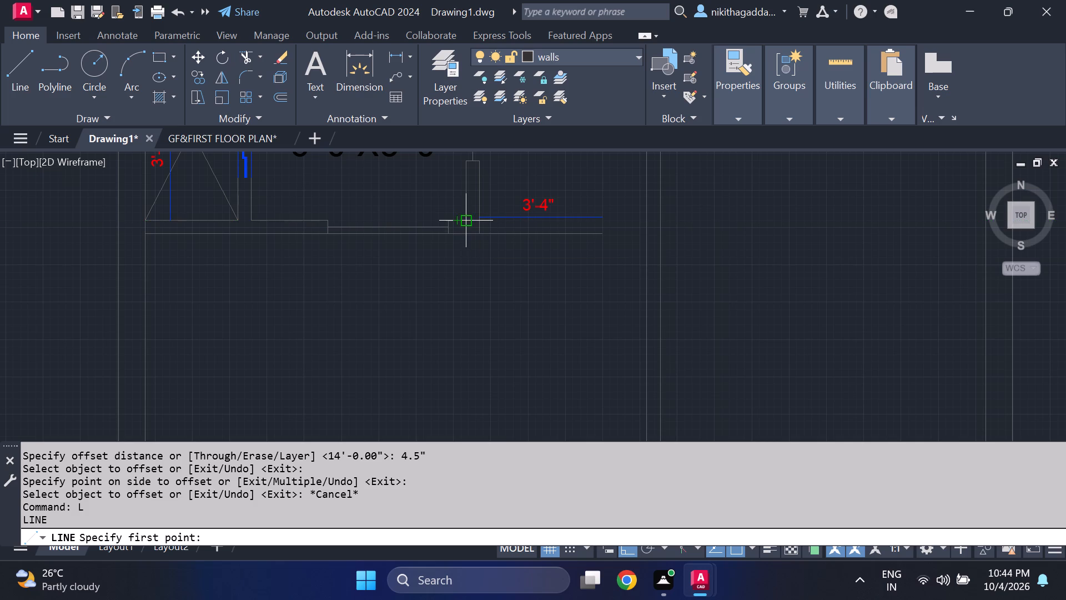
left_click(604, 219)
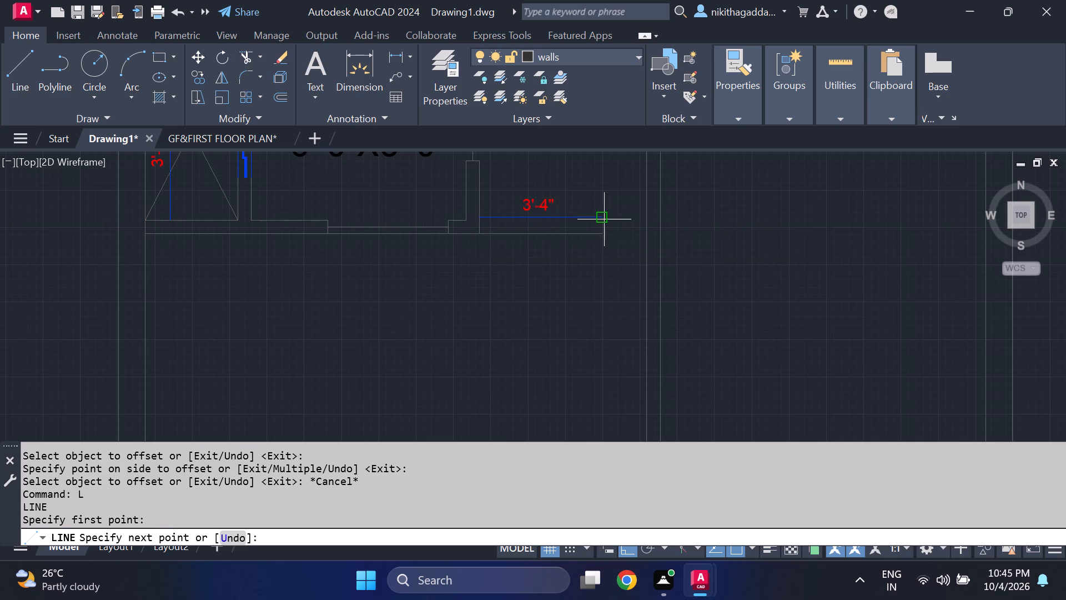
left_click(605, 239)
left_click(643, 239)
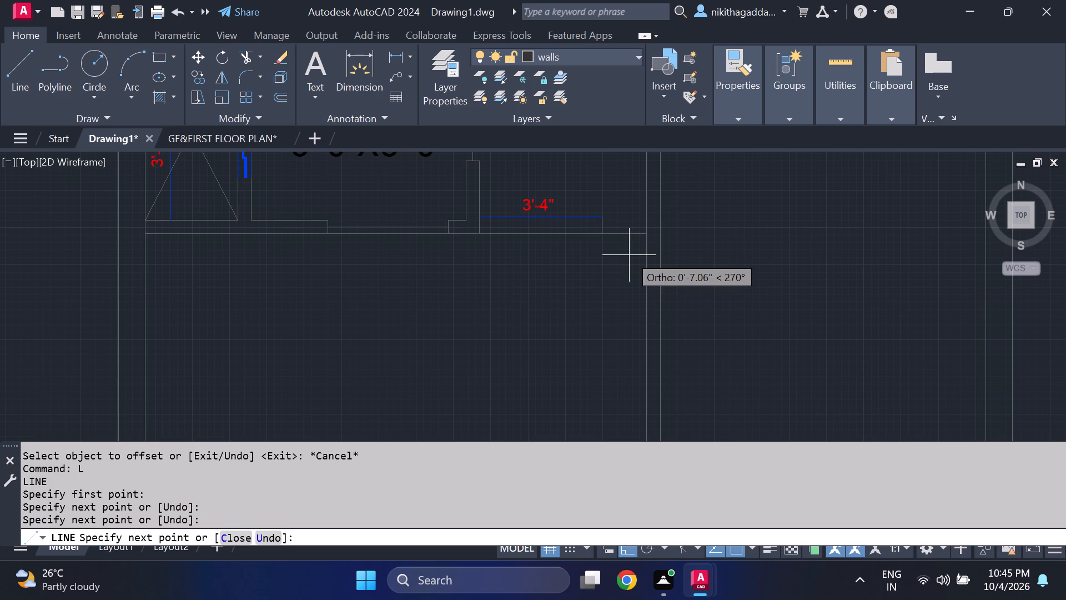
key("Escape")
Draw the wall's second face from the 3'-4" dimension's free end straight across to the new long wall.
key("space")
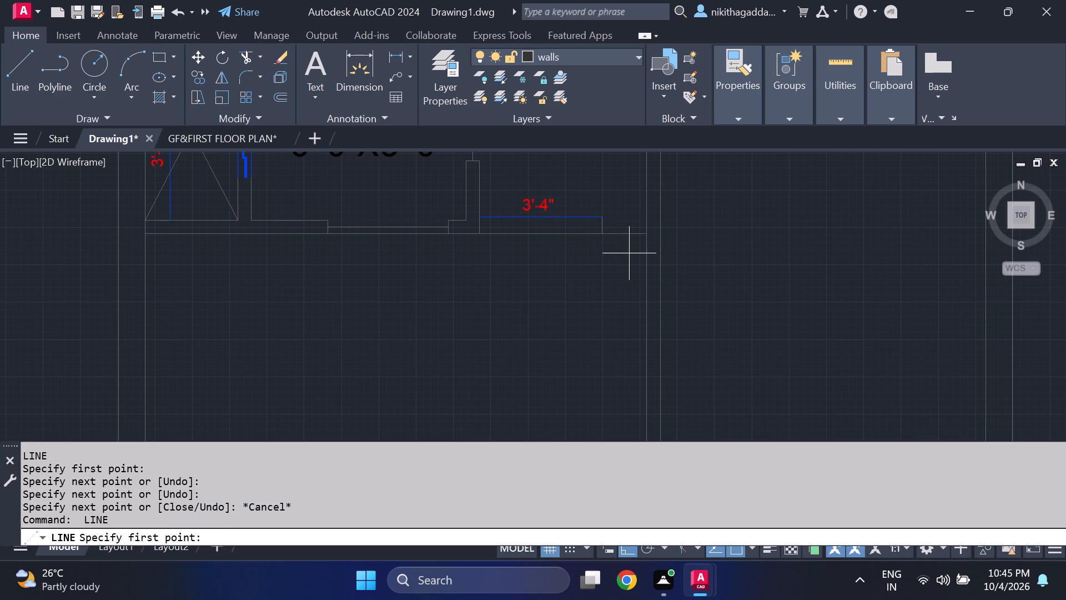
left_click(607, 217)
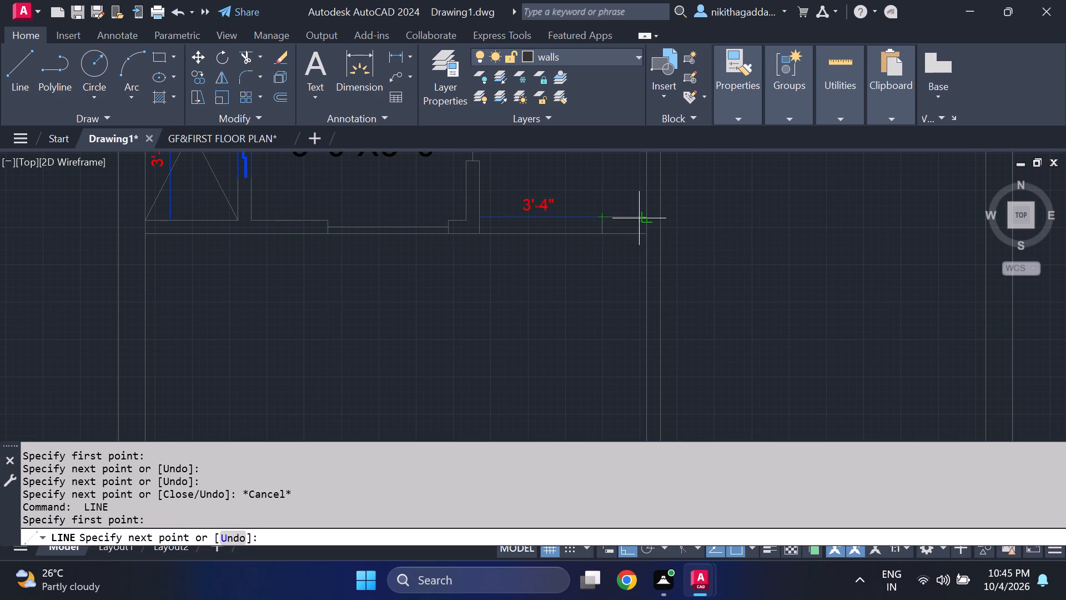
left_click(643, 219)
key("Escape")
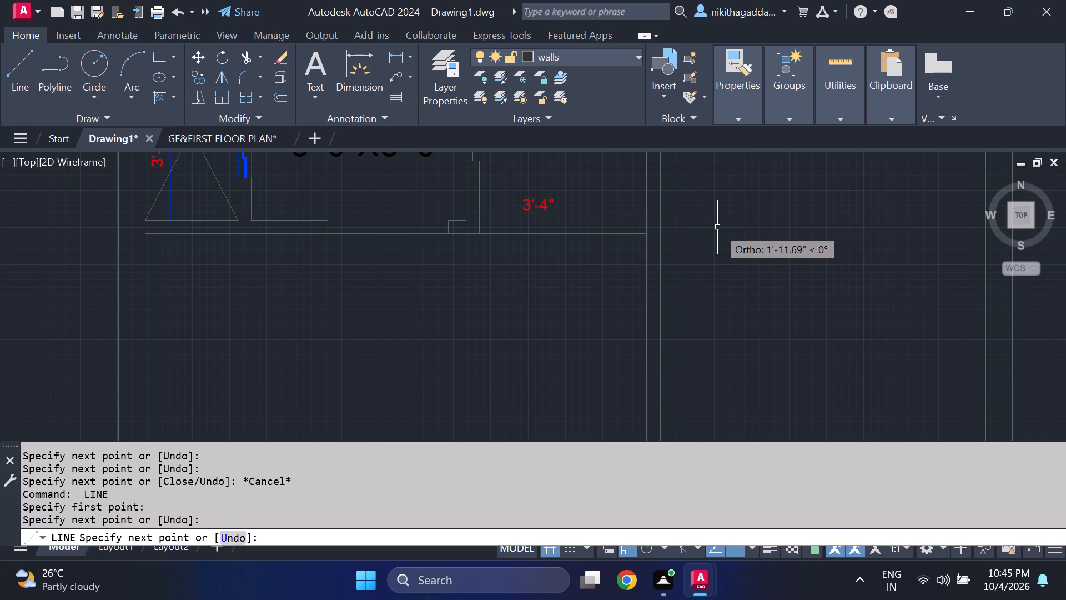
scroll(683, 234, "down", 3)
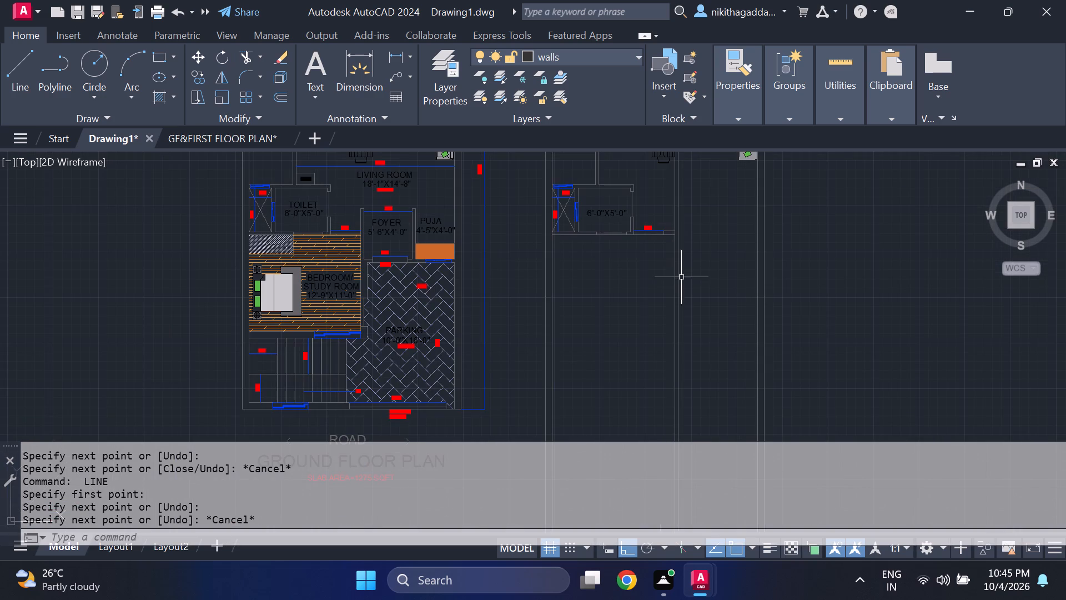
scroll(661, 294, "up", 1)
Draw a short line across the new long wall's thickness, just above its junction with the wall at the 3'-4" opening.
scroll(678, 284, "down", 2)
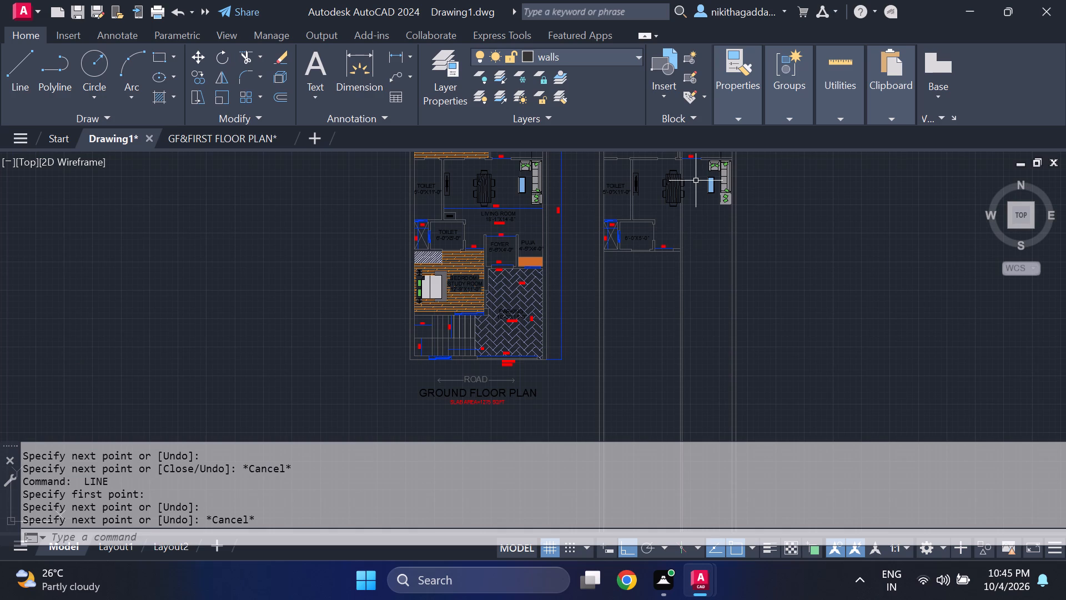
scroll(685, 246, "down", 1)
middle_click_drag(685, 248, 625, 335)
scroll(638, 331, "up", 3)
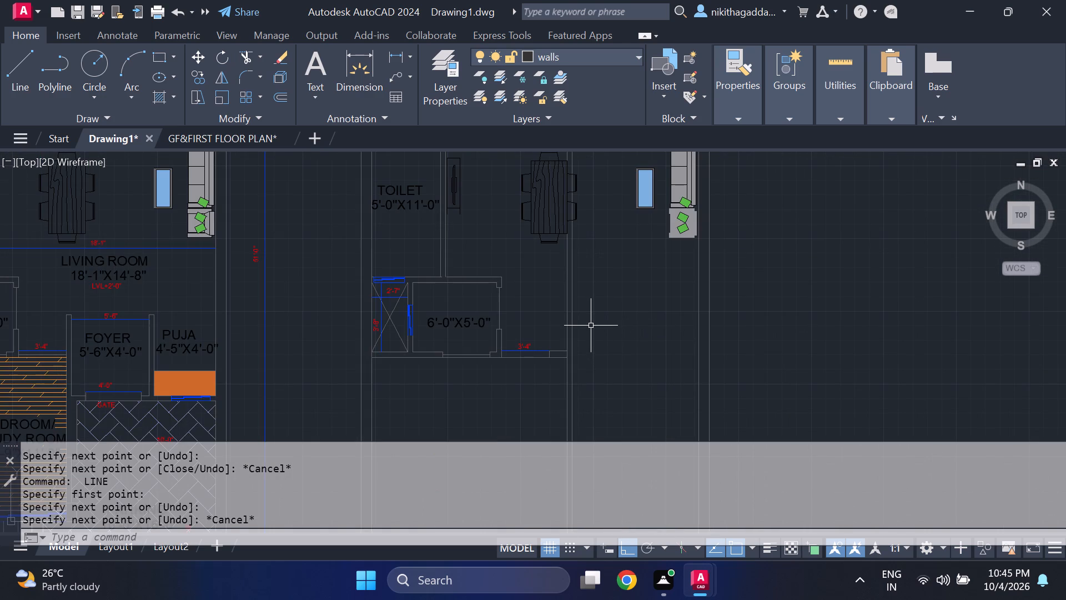
key("l")
key("Return")
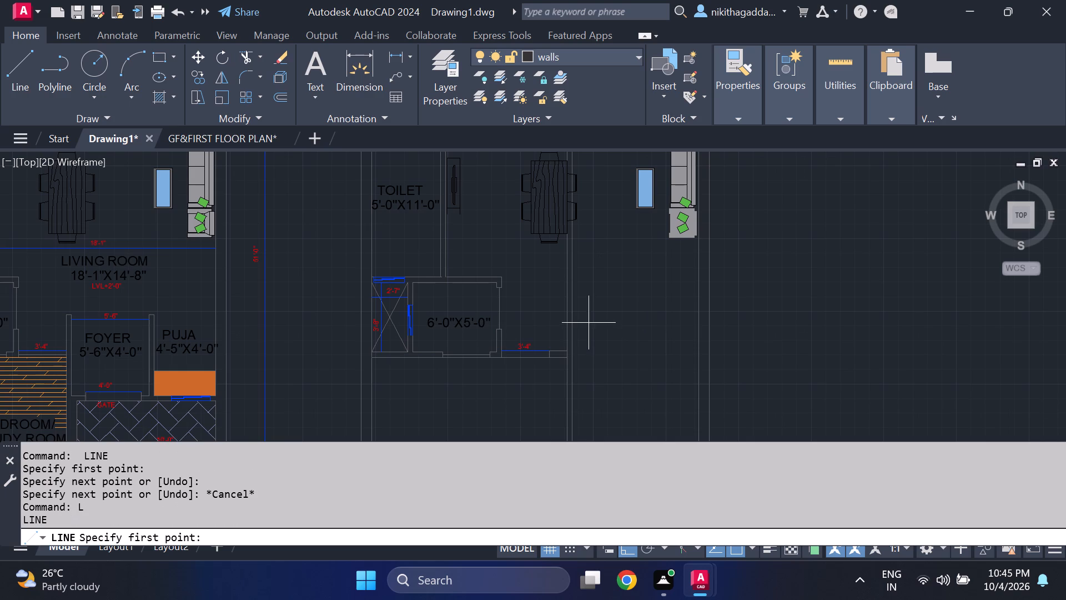
scroll(570, 324, "up", 1)
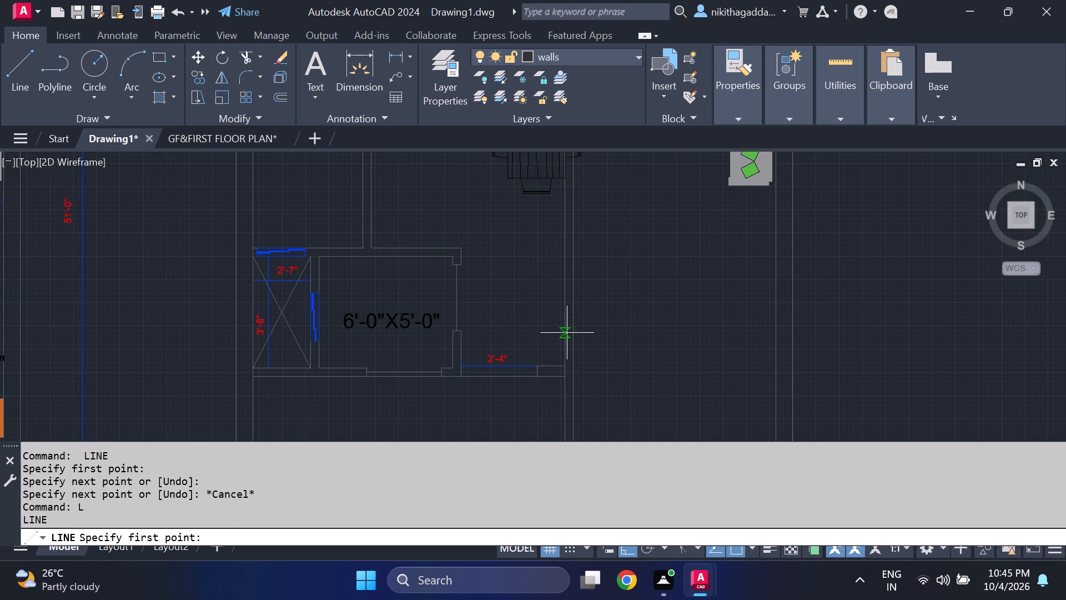
left_click(566, 336)
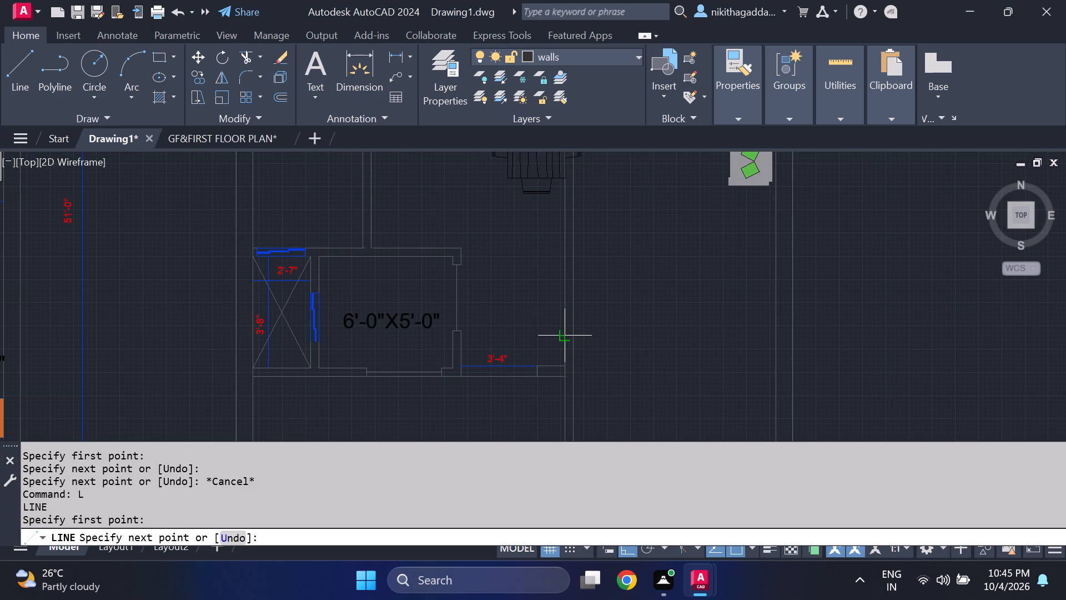
left_click(576, 338)
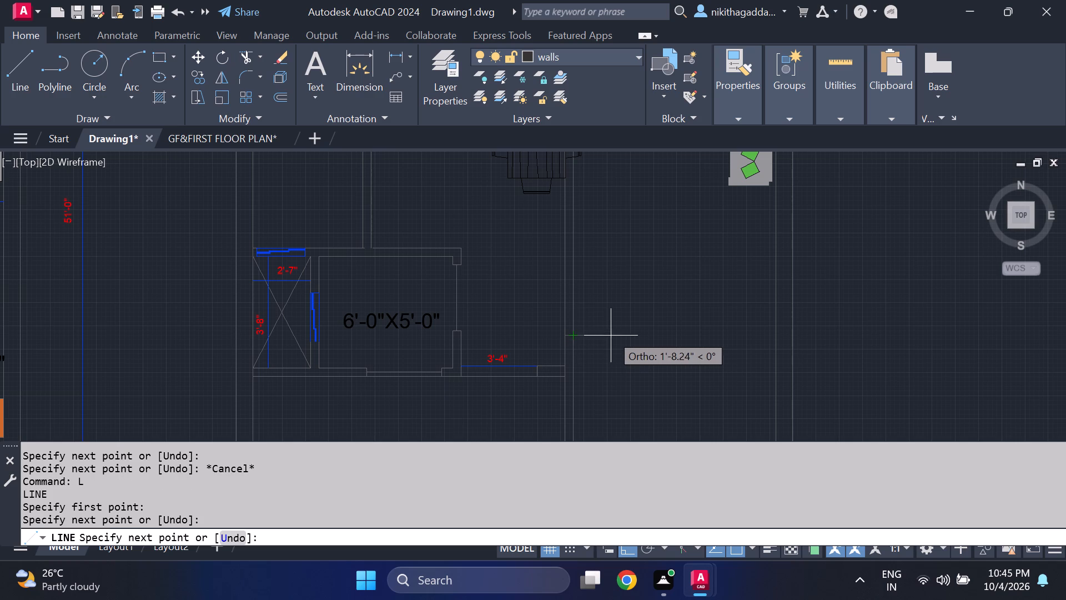
key("Escape")
Trim away the long wall's two lines above the new end cap, including the pieces crossing the dining table and chairs.
type("TR")
key("Return")
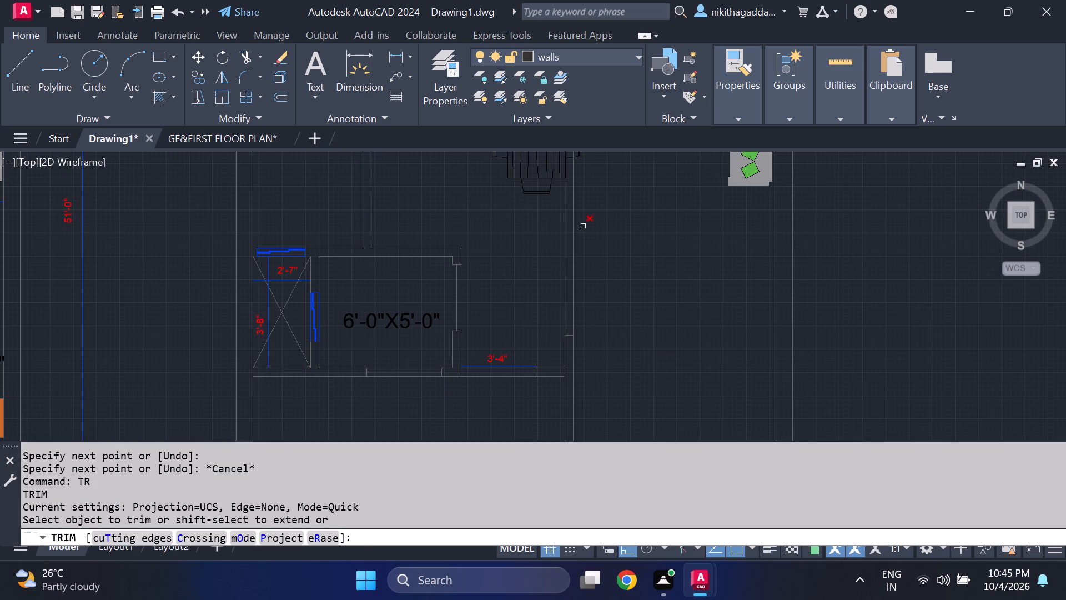
left_click_drag(597, 229, 519, 256)
middle_click_drag(567, 215, 545, 343)
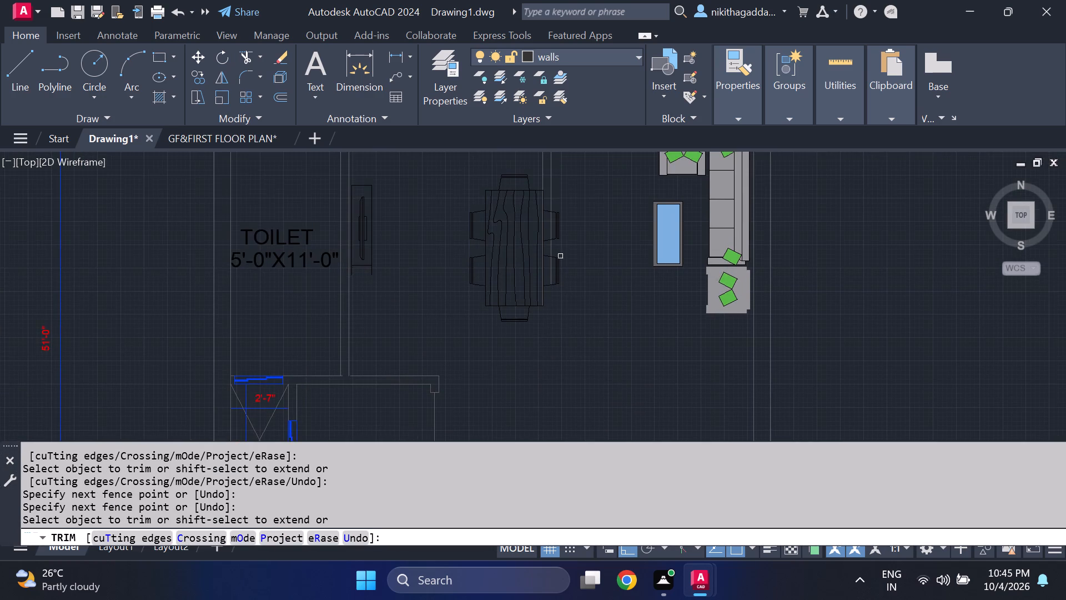
scroll(538, 213, "up", 2)
left_click_drag(594, 191, 550, 187)
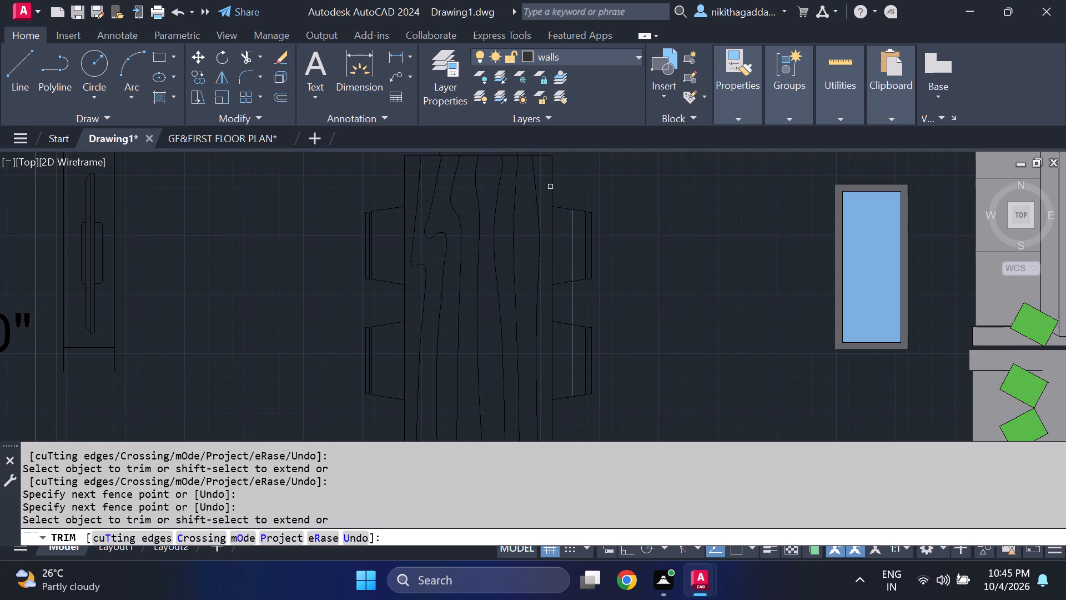
left_click_drag(579, 245, 565, 264)
scroll(579, 246, "down", 1)
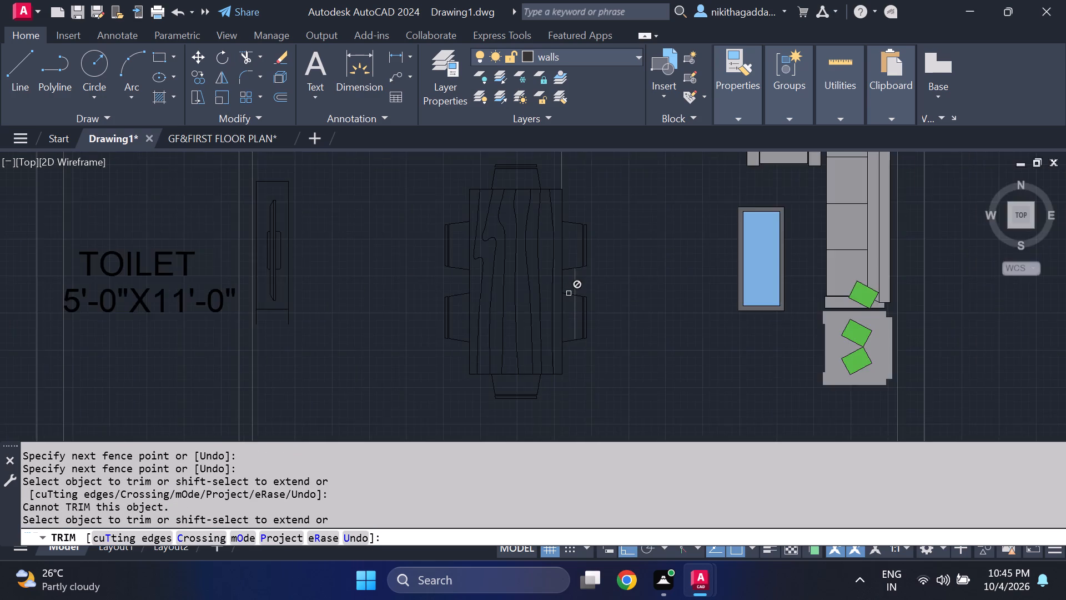
scroll(569, 293, "up", 2)
left_click_drag(599, 276, 569, 271)
left_click_drag(591, 318, 560, 338)
scroll(580, 303, "down", 3)
scroll(569, 214, "up", 1)
left_click_drag(604, 204, 522, 193)
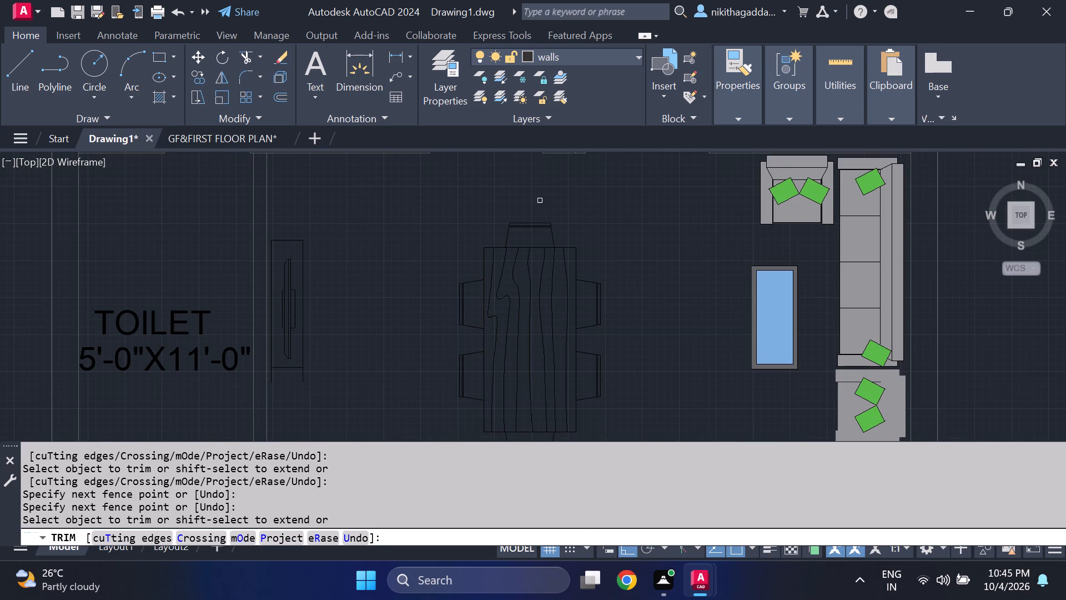
Trim the leftover long wall line at the kitchen wall junction beside the 3'-6" opening and up along the kitchen wall.
middle_click_drag(545, 255, 540, 359)
scroll(545, 354, "down", 1)
scroll(551, 284, "up", 3)
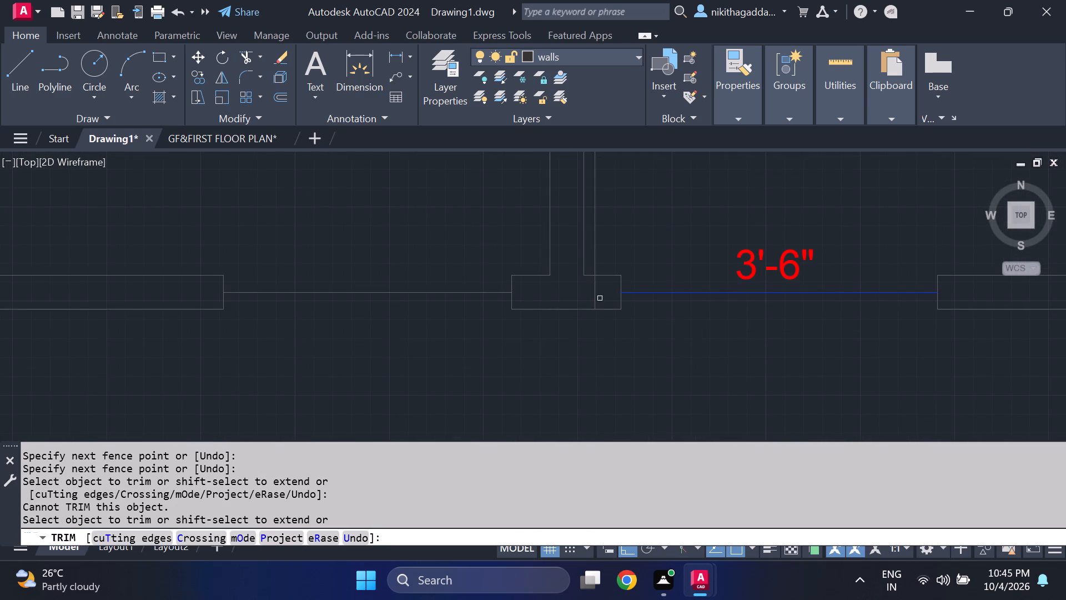
left_click_drag(600, 294, 582, 293)
left_click_drag(612, 252, 589, 254)
scroll(599, 258, "down", 4)
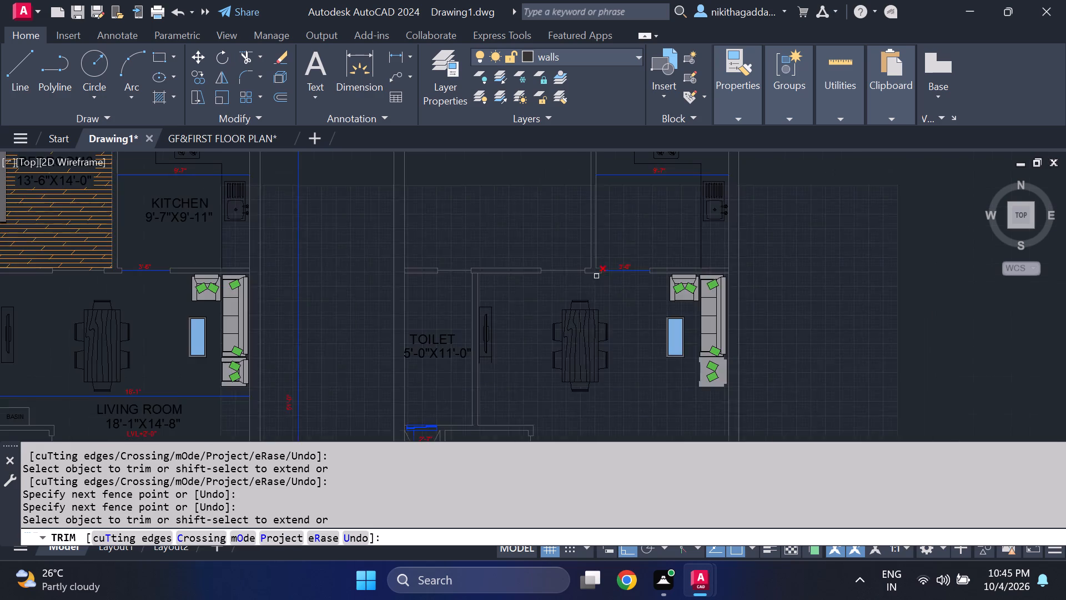
scroll(595, 314, "down", 3)
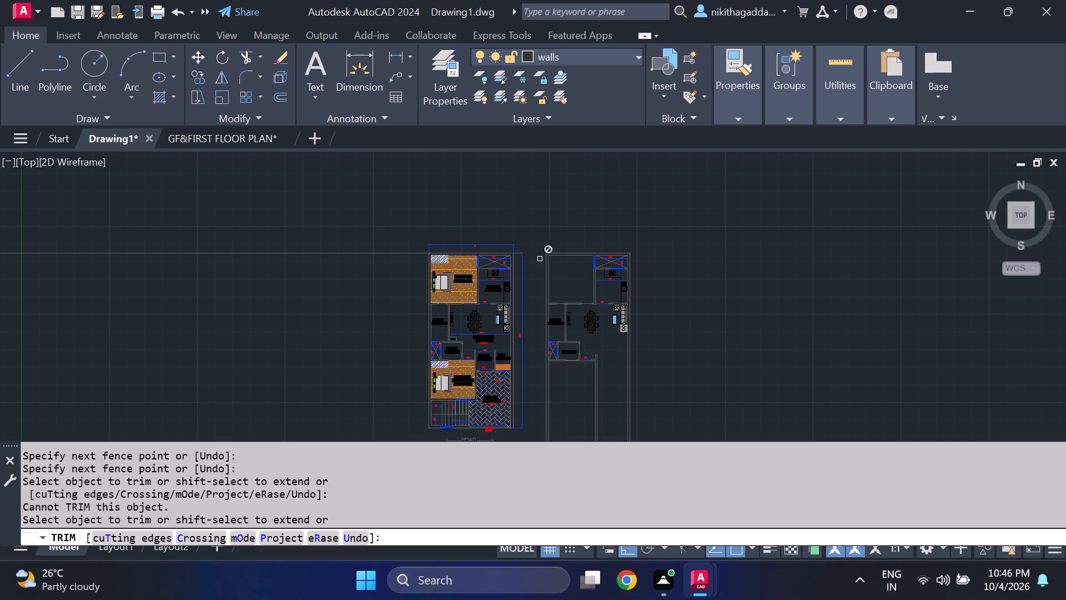
scroll(535, 363, "up", 1)
middle_click_drag(594, 350, 544, 305)
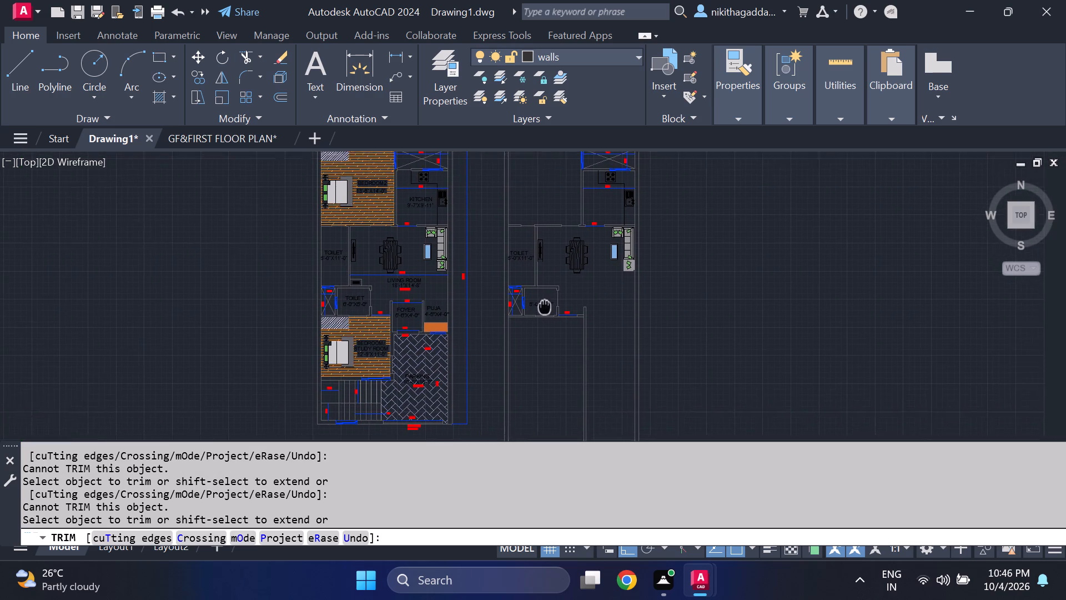
middle_click_drag(544, 305, 538, 296)
scroll(554, 291, "up", 2)
middle_click(603, 306)
middle_click_drag(595, 306, 560, 288)
middle_click_drag(547, 270, 537, 255)
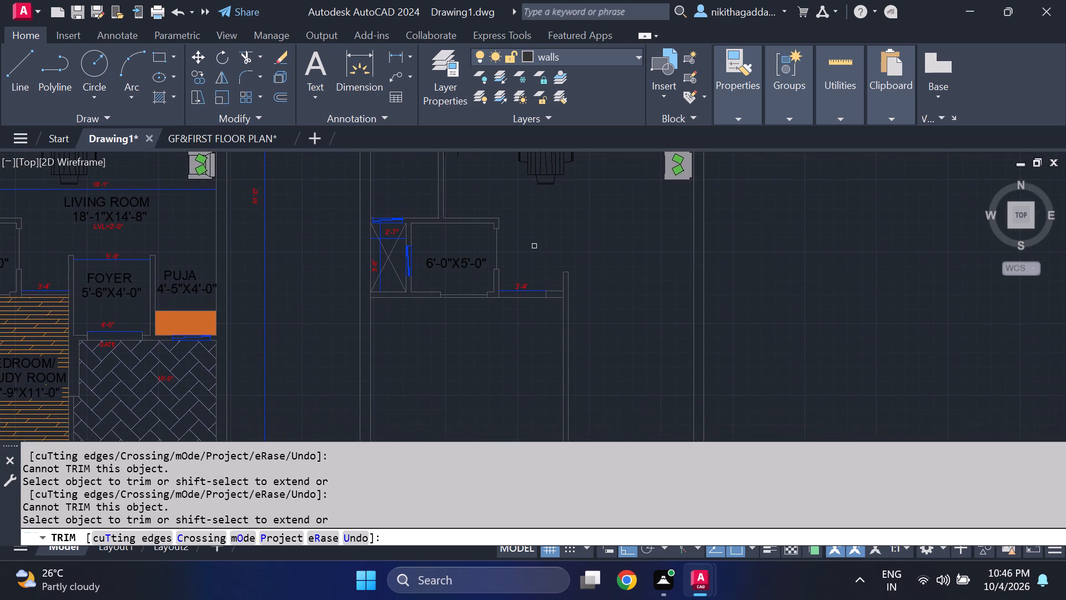
scroll(535, 248, "down", 1)
scroll(544, 257, "up", 1)
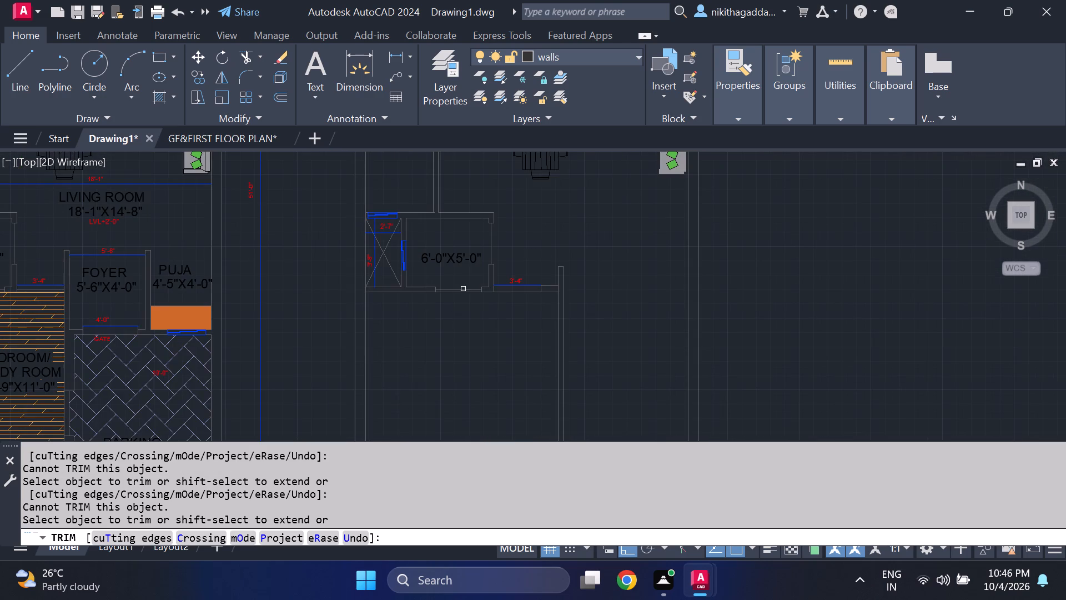
key("Escape")
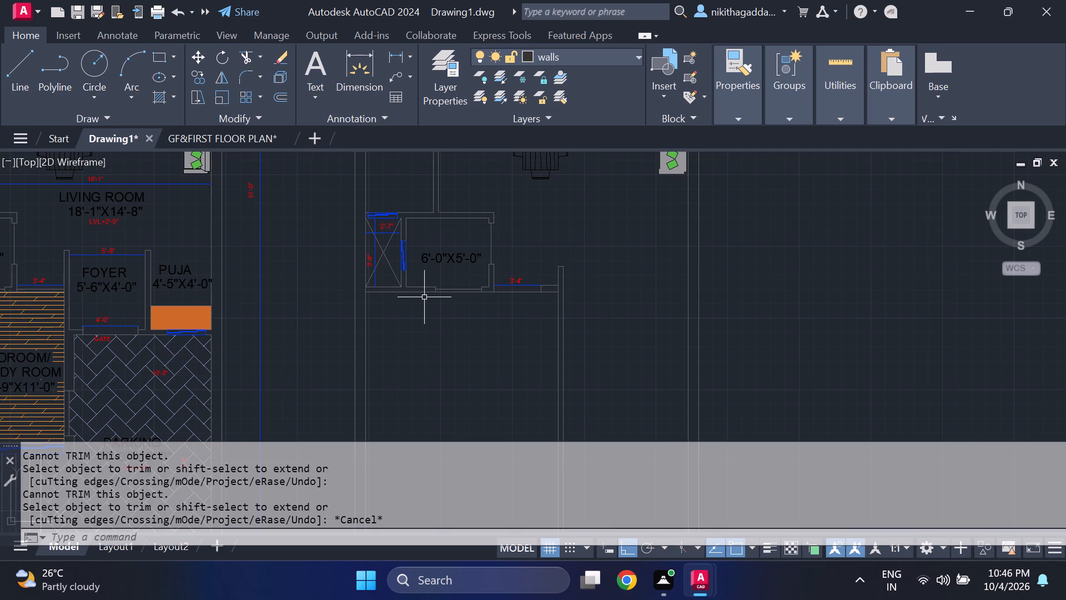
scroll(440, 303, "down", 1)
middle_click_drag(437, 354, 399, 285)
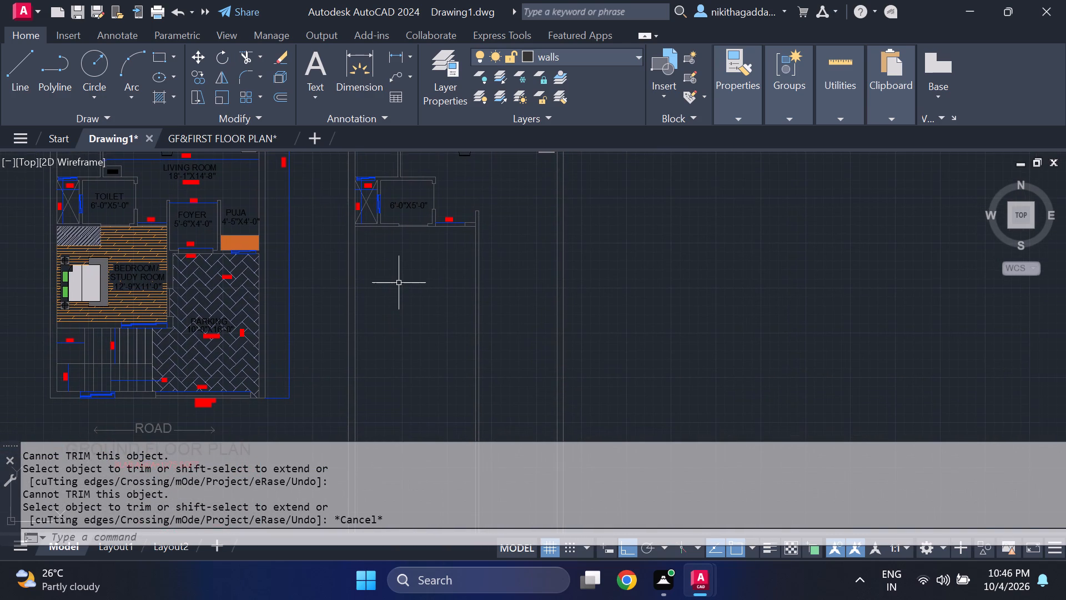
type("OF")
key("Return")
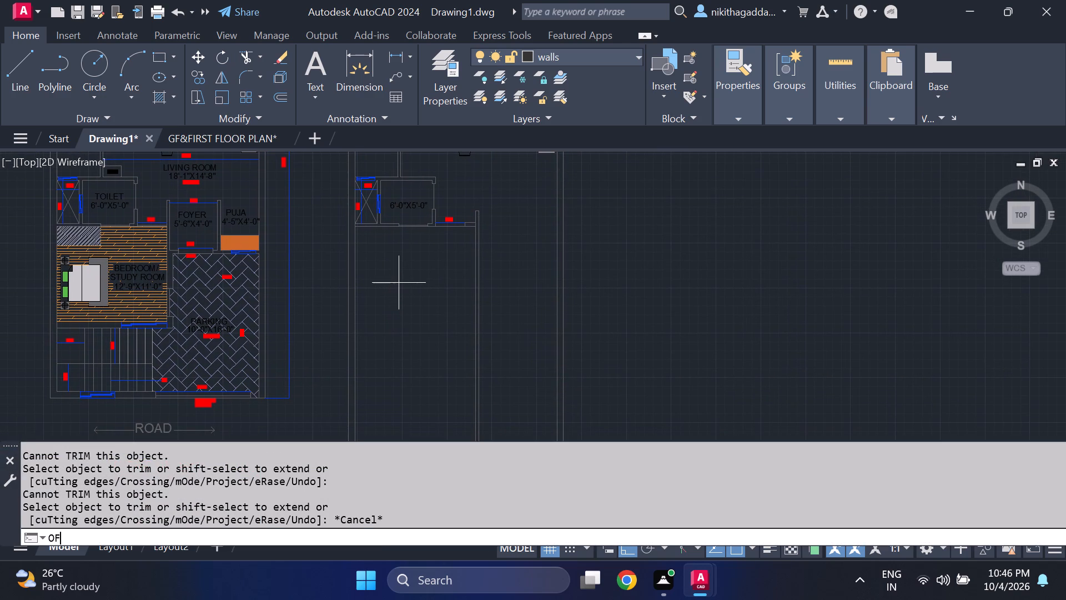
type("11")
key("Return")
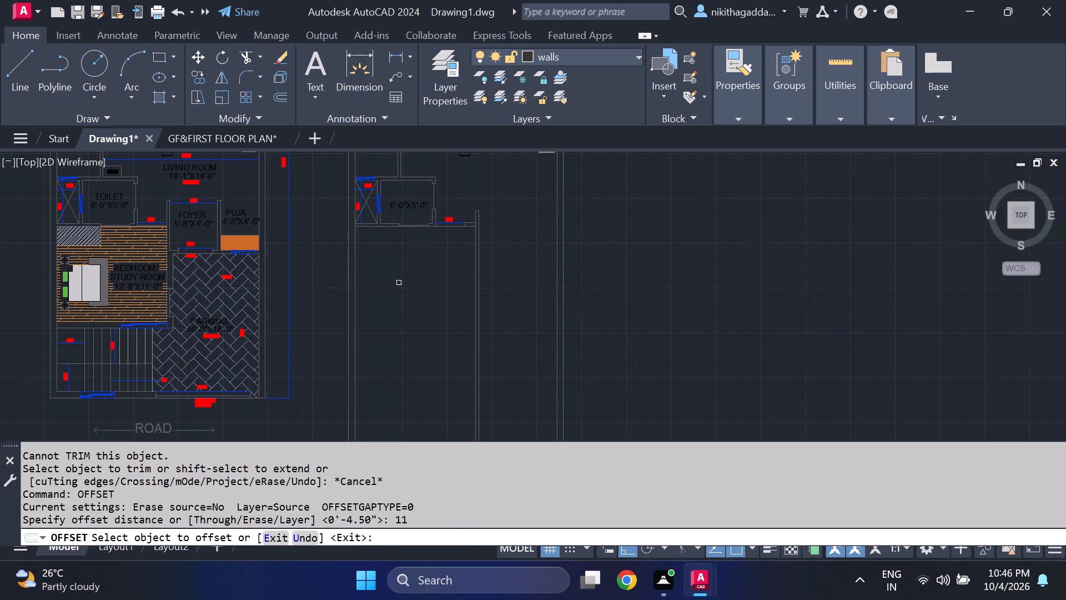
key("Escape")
Offset the lower line of the toilet's bottom wall 11' downward for the bedroom/study room's opposite wall.
type("OF")
key("Return")
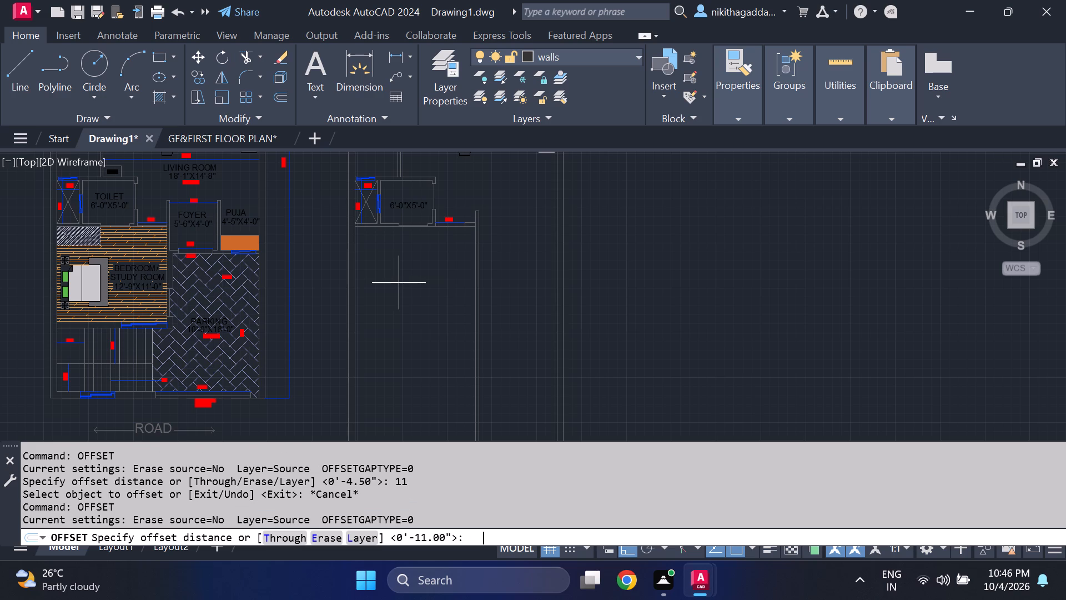
type("11'")
key("Return")
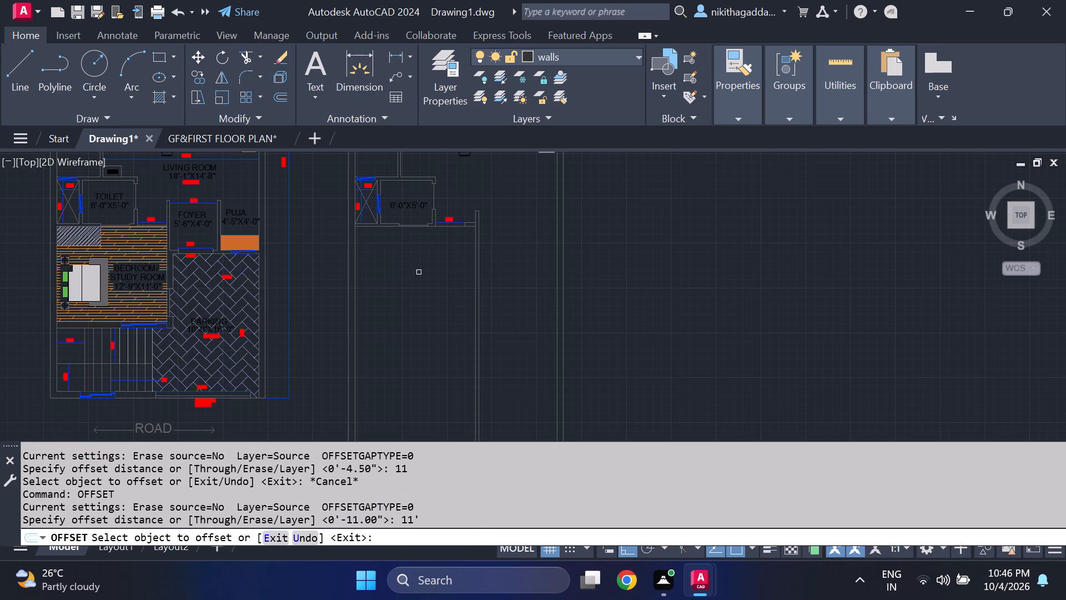
scroll(411, 238, "up", 1)
left_click(434, 222)
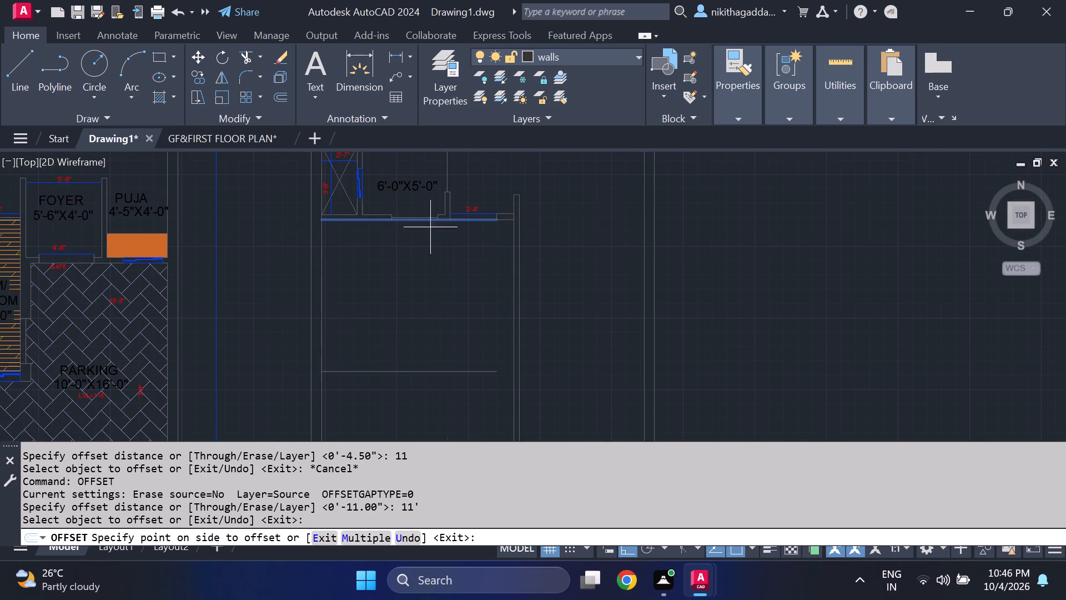
scroll(430, 342, "down", 1)
middle_click_drag(434, 375, 443, 297)
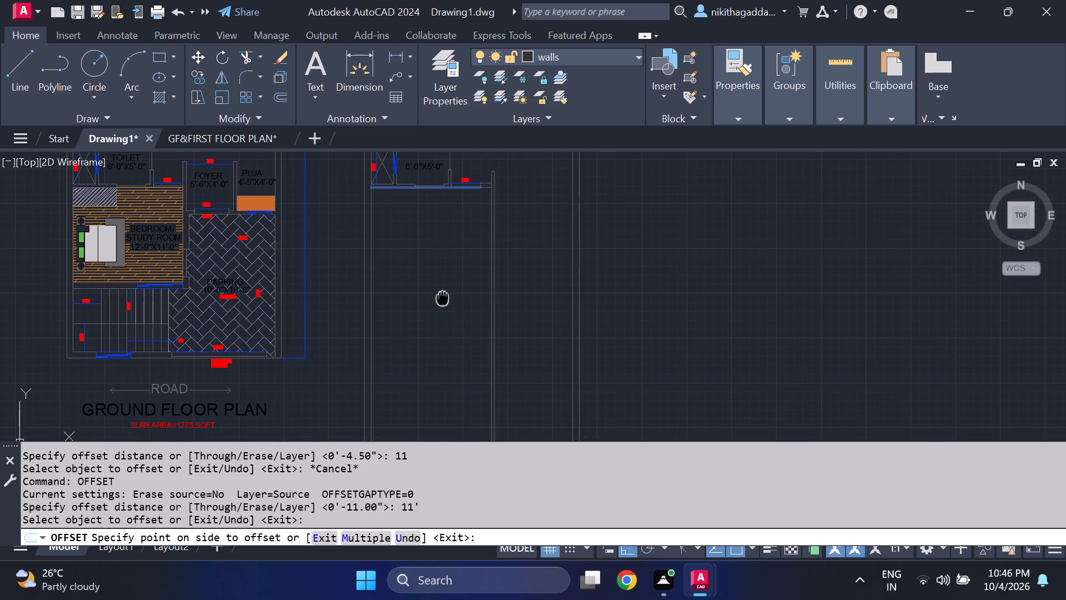
scroll(437, 346, "down", 3)
scroll(436, 347, "up", 2)
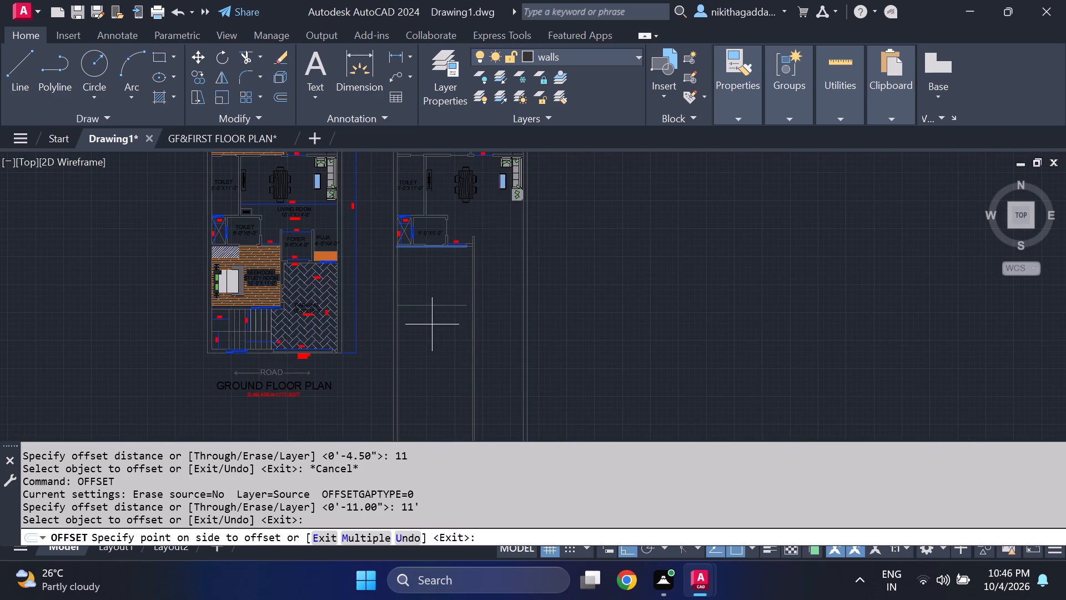
scroll(432, 324, "up", 1)
left_click(432, 324)
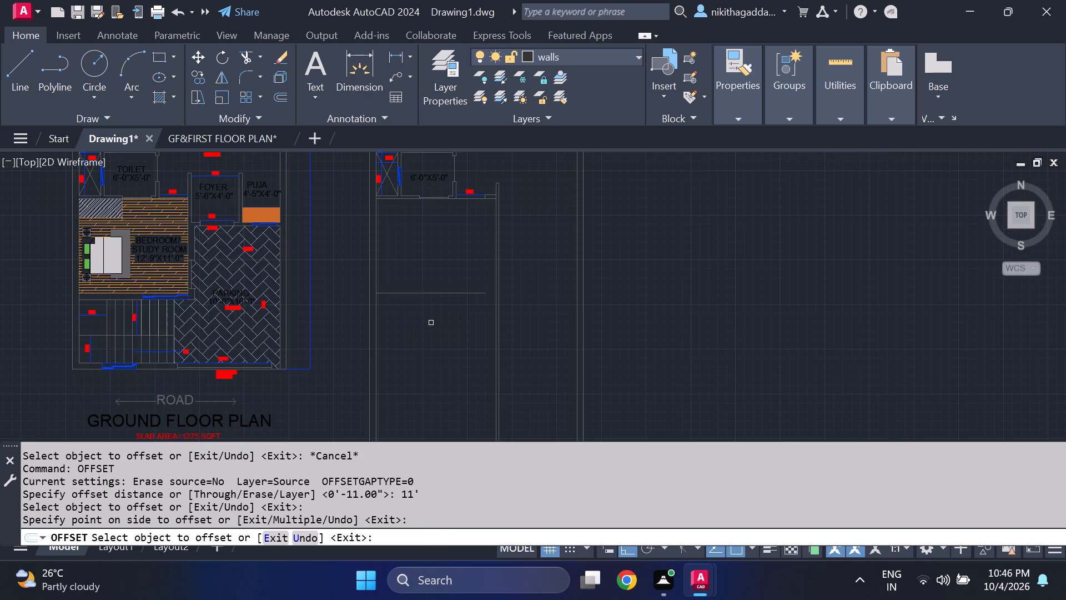
key("Escape")
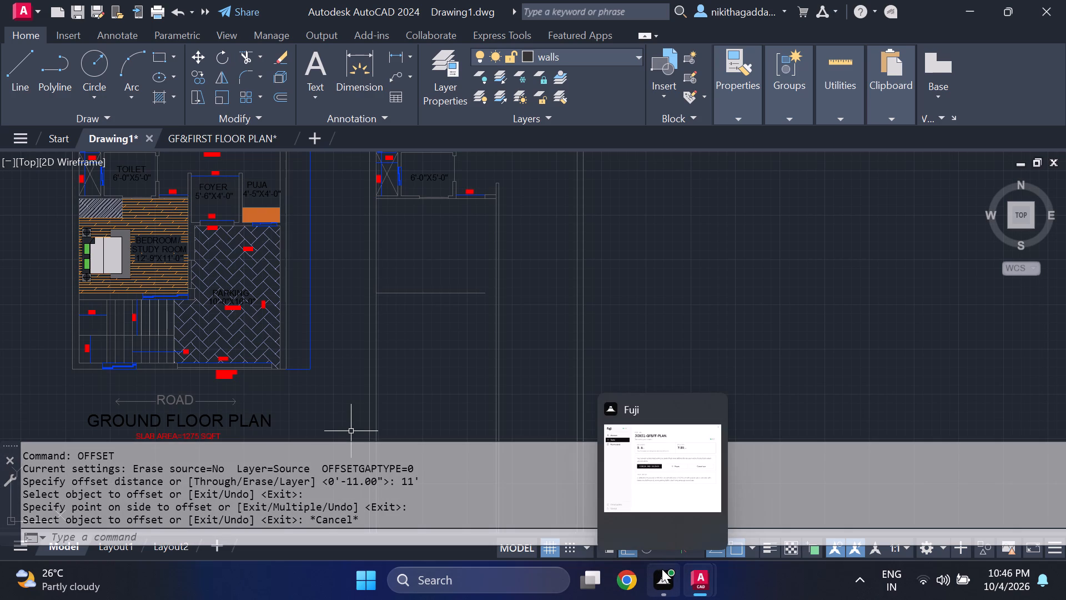
Extend the new 11' offset line across to the bedroom/study room's long wall.
scroll(425, 324, "up", 1)
middle_click_drag(425, 324, 434, 348)
middle_click(435, 348)
scroll(434, 293, "up", 1)
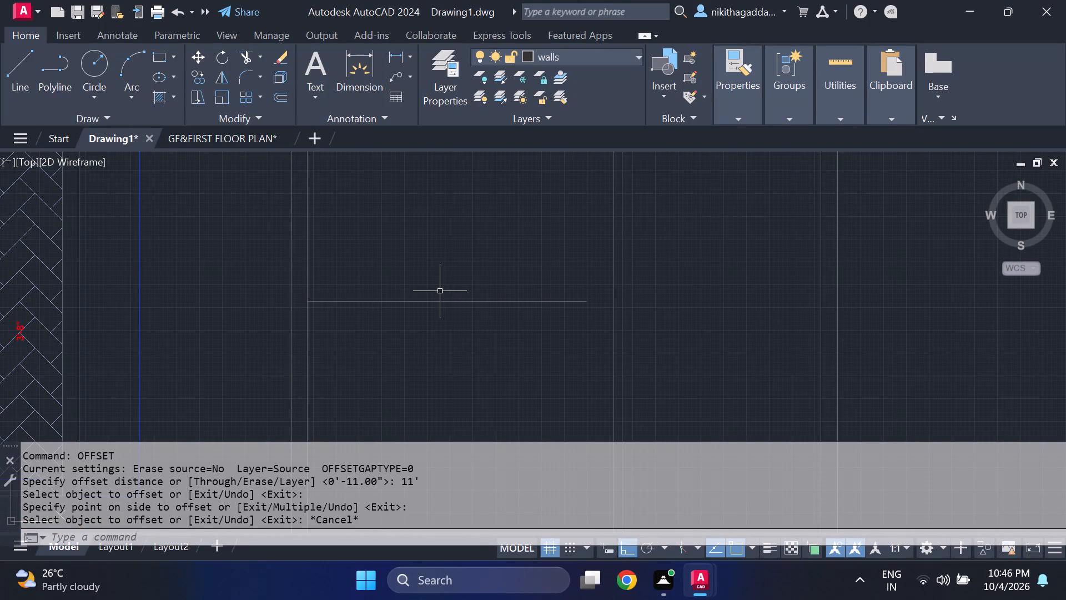
type("EX")
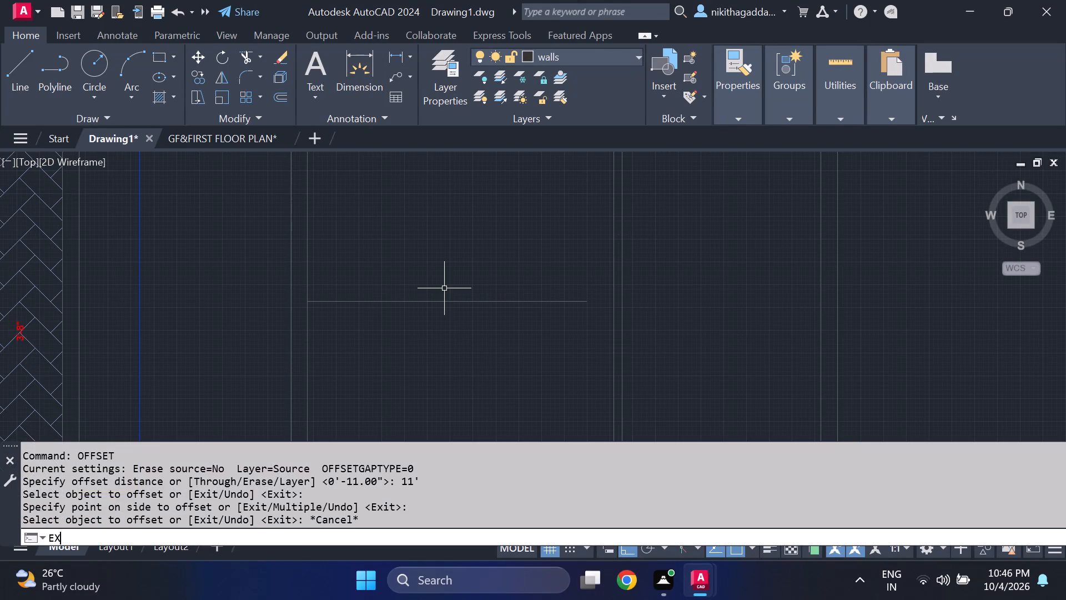
key("Return")
scroll(444, 288, "up", 1)
left_click_drag(470, 269, 484, 333)
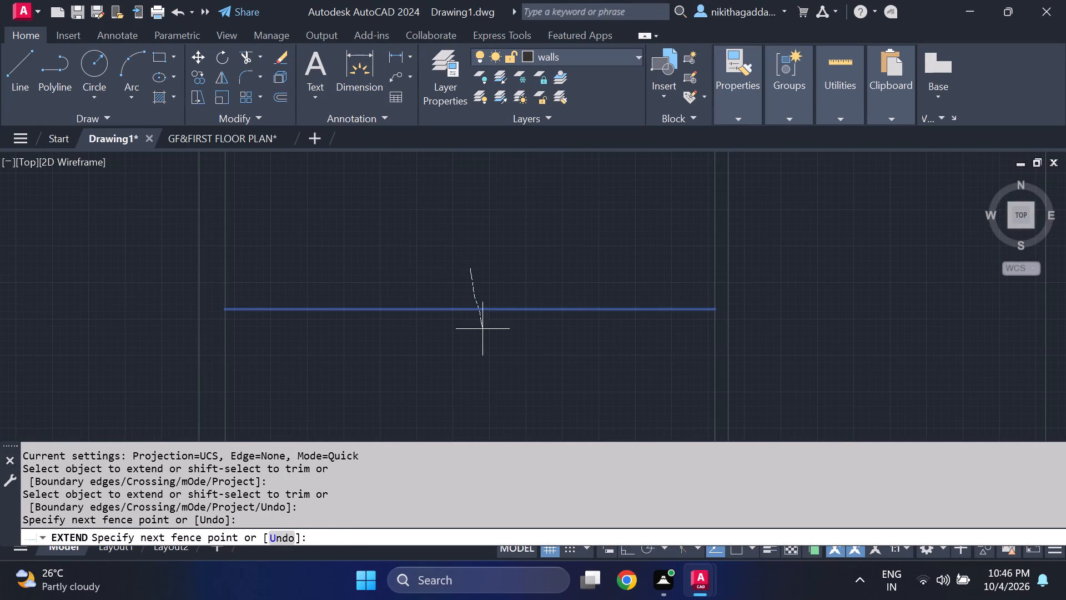
left_click_drag(484, 333, 484, 336)
scroll(488, 316, "down", 3)
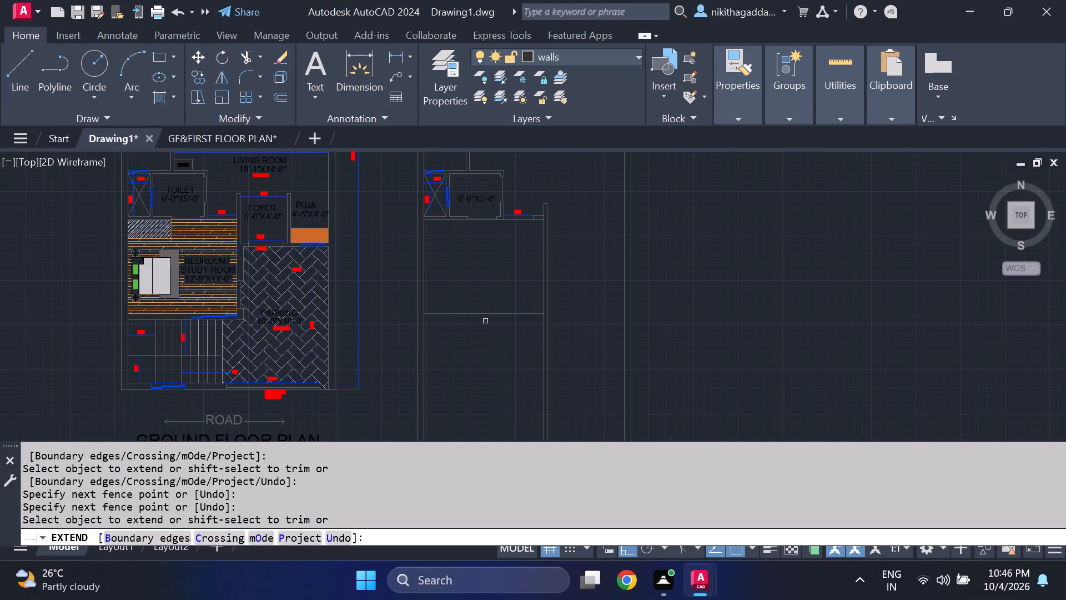
key("Escape")
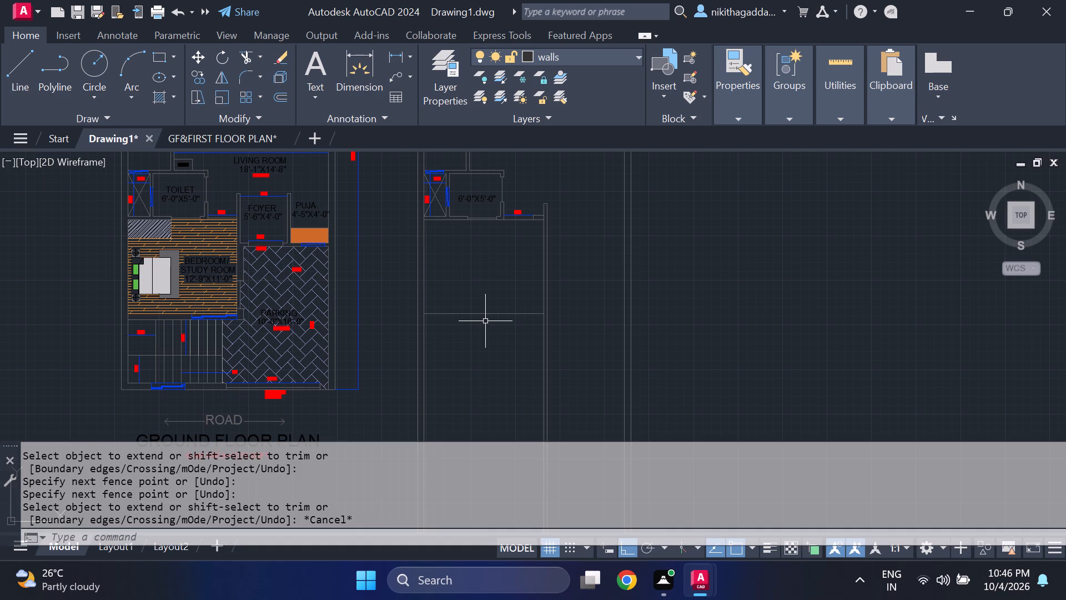
Offset the extended bedroom/study room wall line 9" downward, outside the room, to give the wall its thickness.
type("OF")
key("Return")
type("9\"")
key("Return")
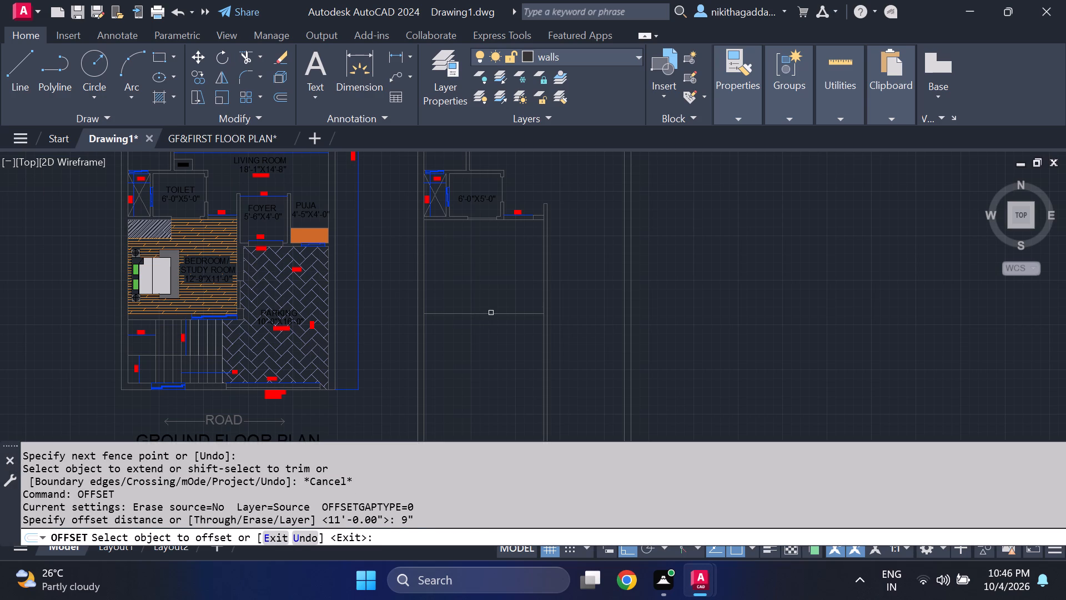
left_click(491, 313)
left_click(492, 348)
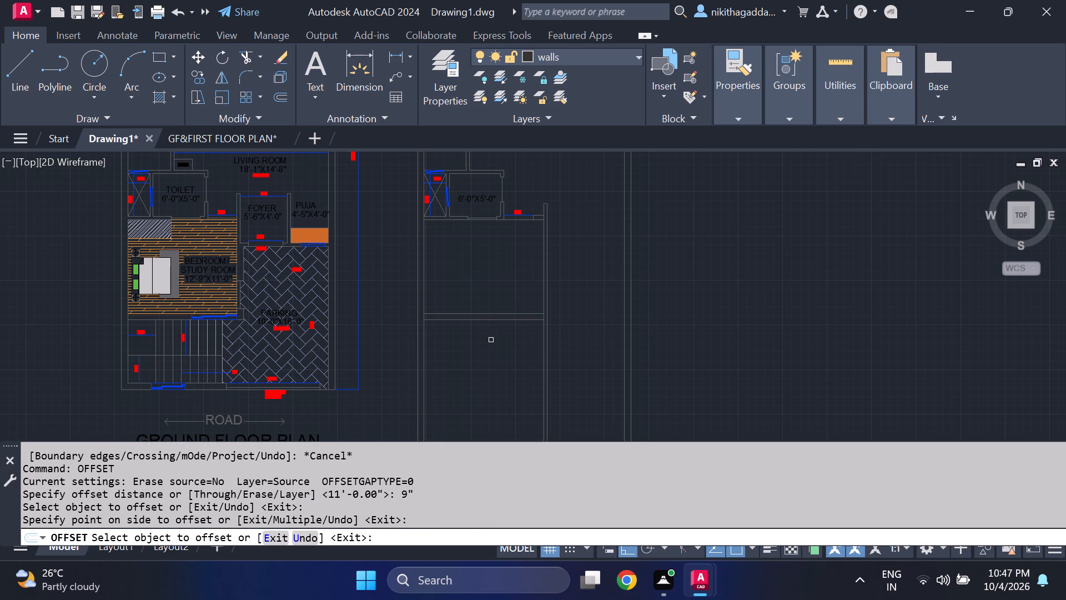
Draw the new plan's bottom outer wall line between the two outer side walls, level with the finished plan's road-side edge.
key("Escape")
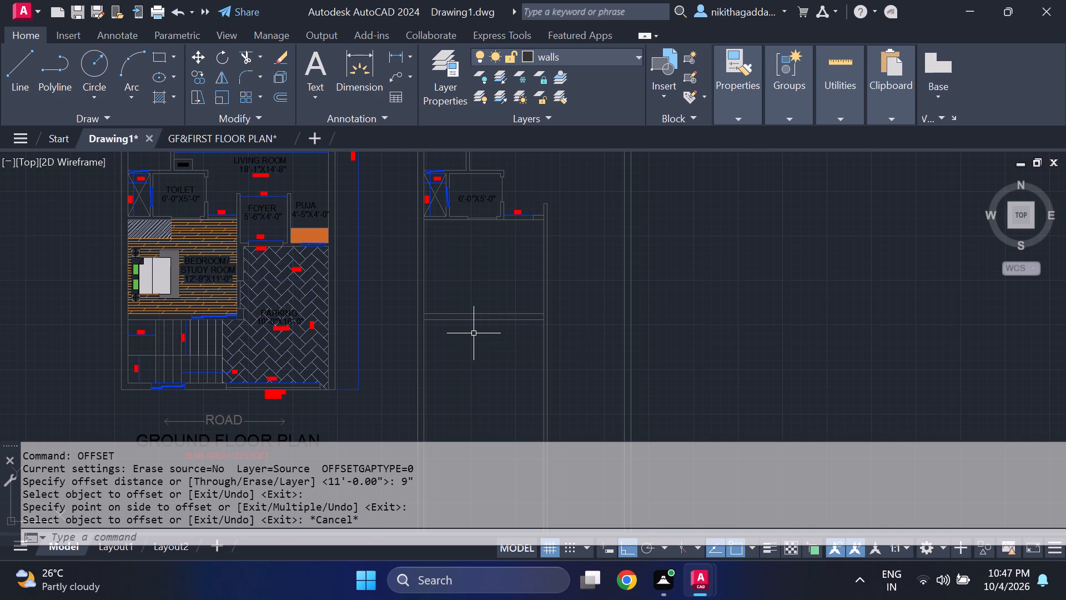
key("l")
key("Return")
scroll(448, 386, "up", 1)
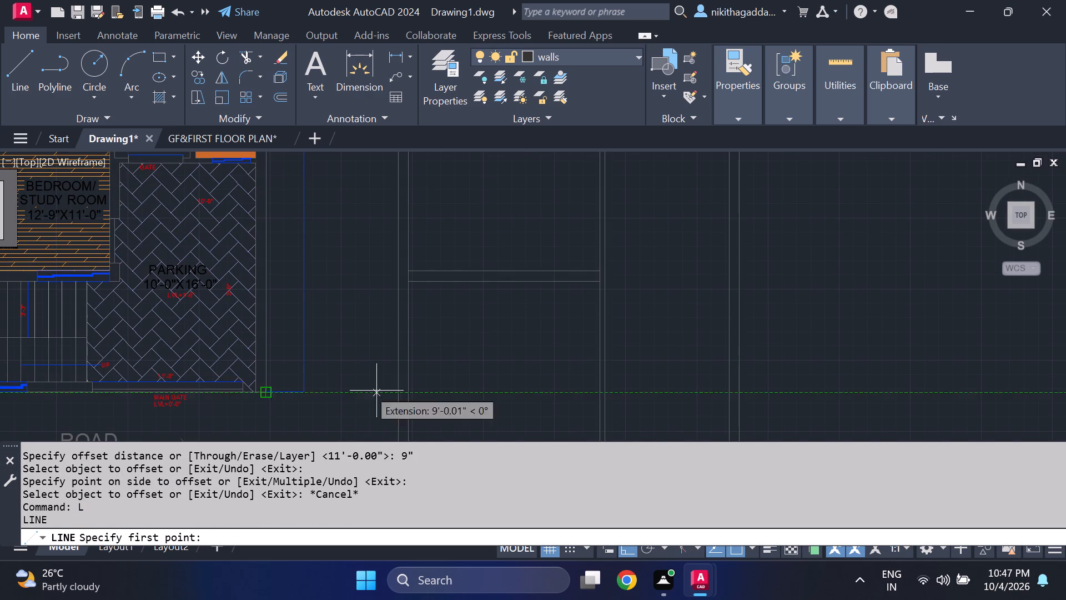
left_click(395, 393)
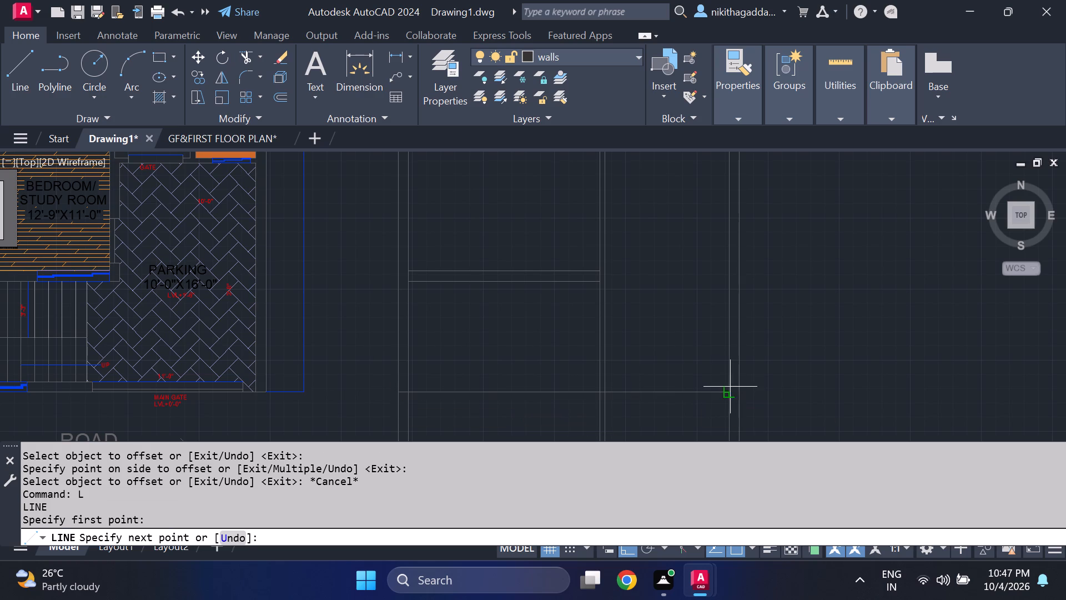
left_click(740, 387)
key("Escape")
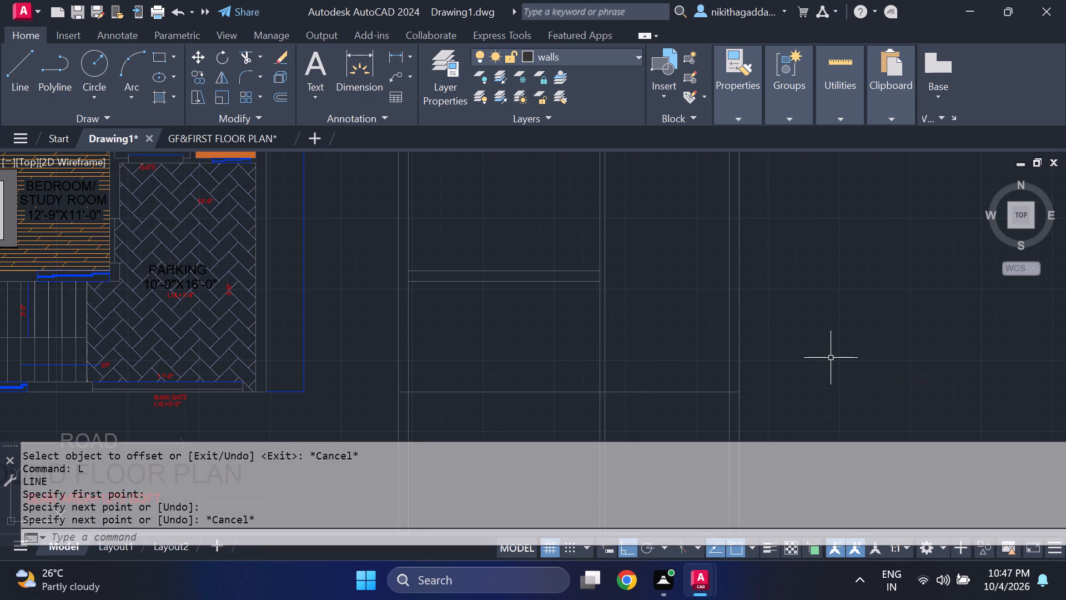
Trim all vertical wall lines that run past the new plan's bottom outer wall line.
scroll(831, 358, "down", 3)
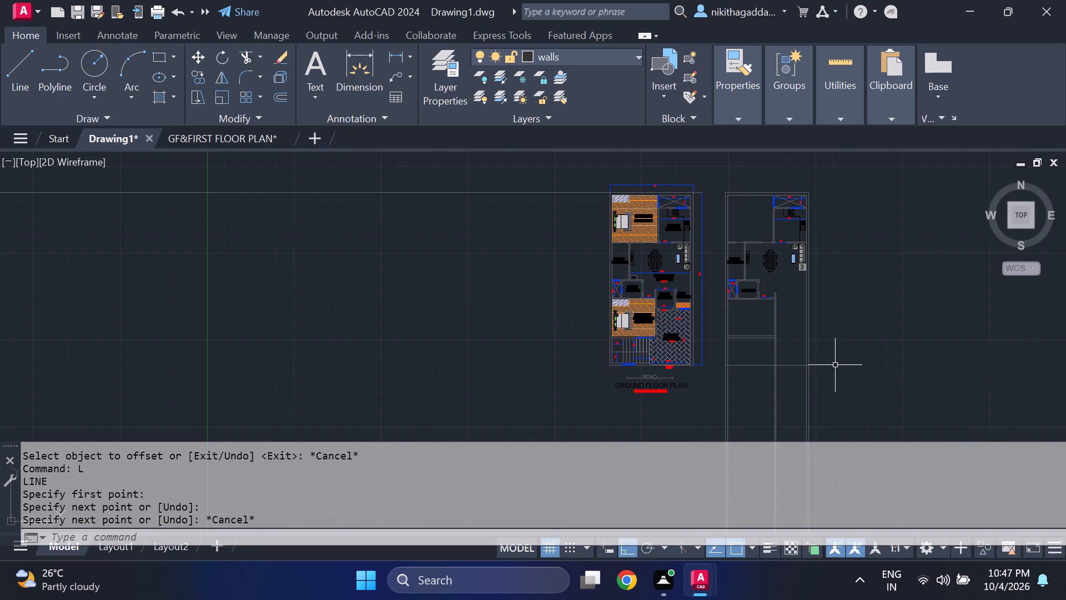
type("TR")
key("Return")
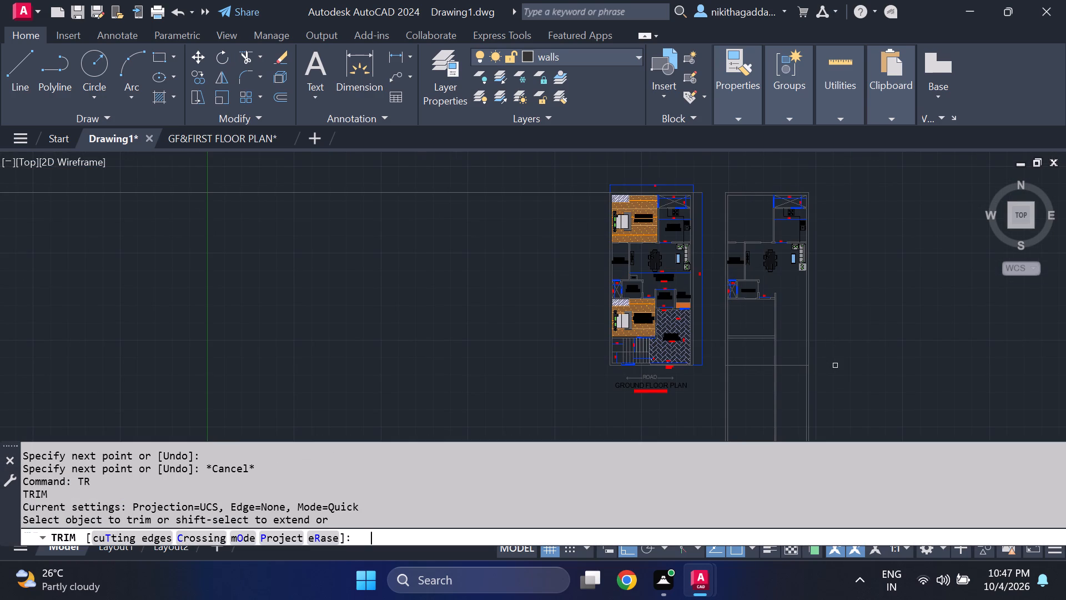
left_click_drag(837, 399, 713, 387)
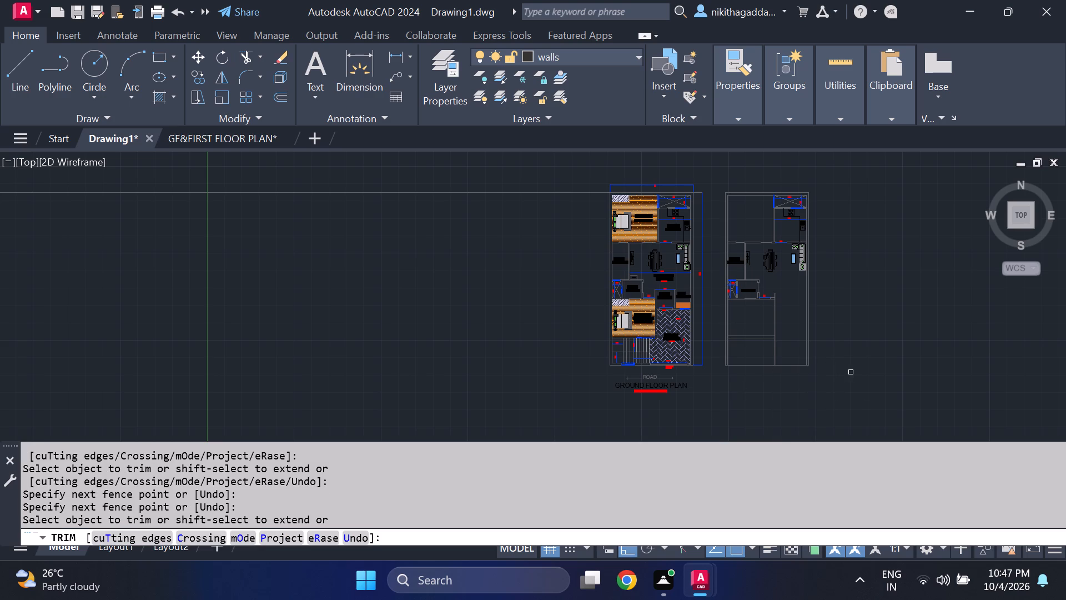
scroll(834, 367, "up", 1)
key("Escape")
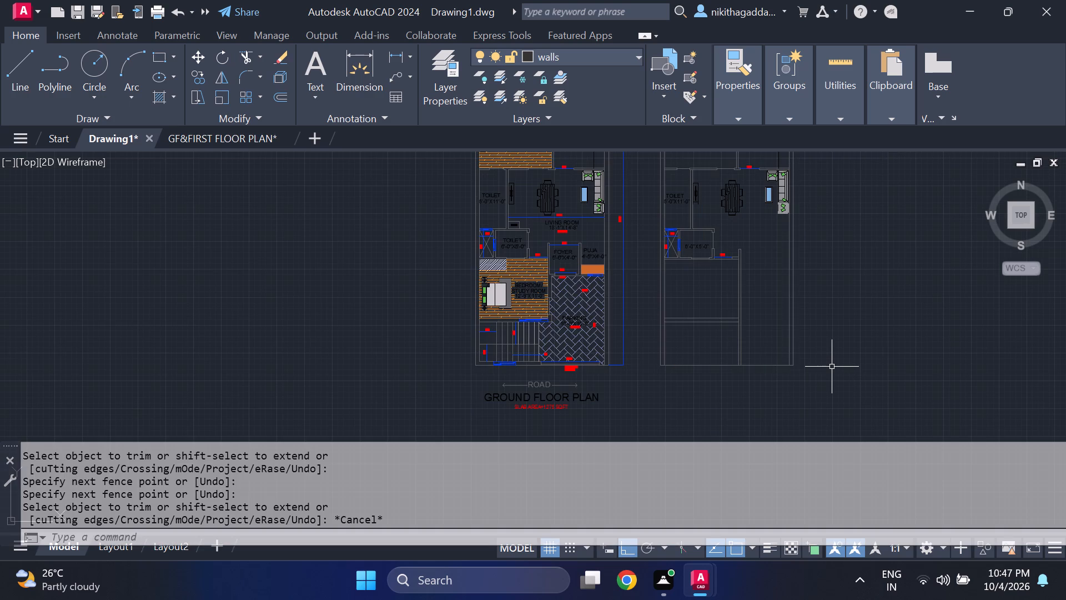
Offset the new plan's bottom outer wall line 9" upward, into the plan, to give the wall its thickness.
scroll(812, 351, "up", 2)
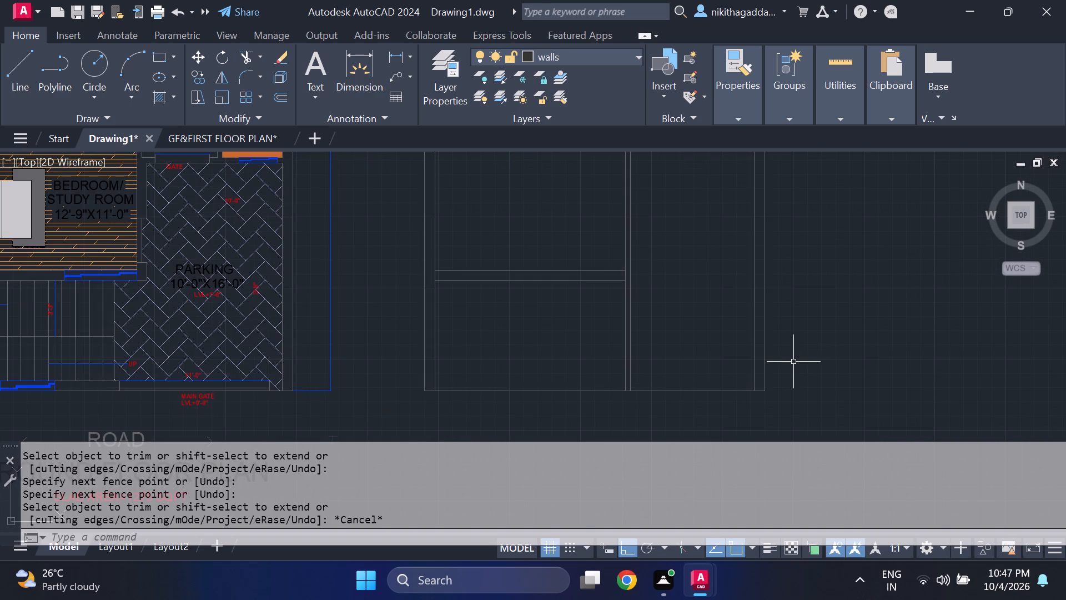
key("o")
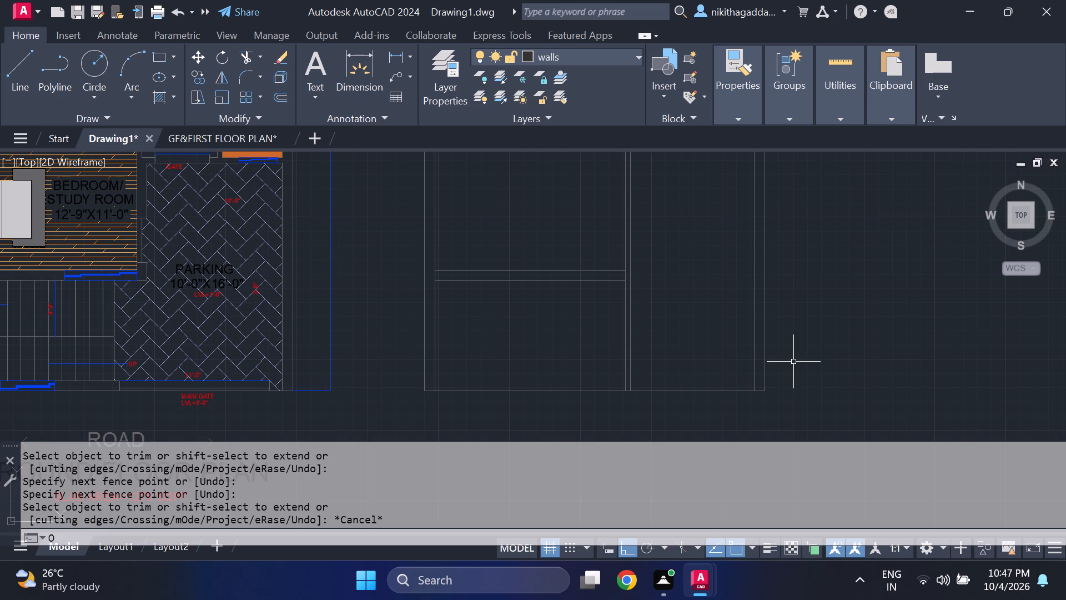
key("f")
key("Return")
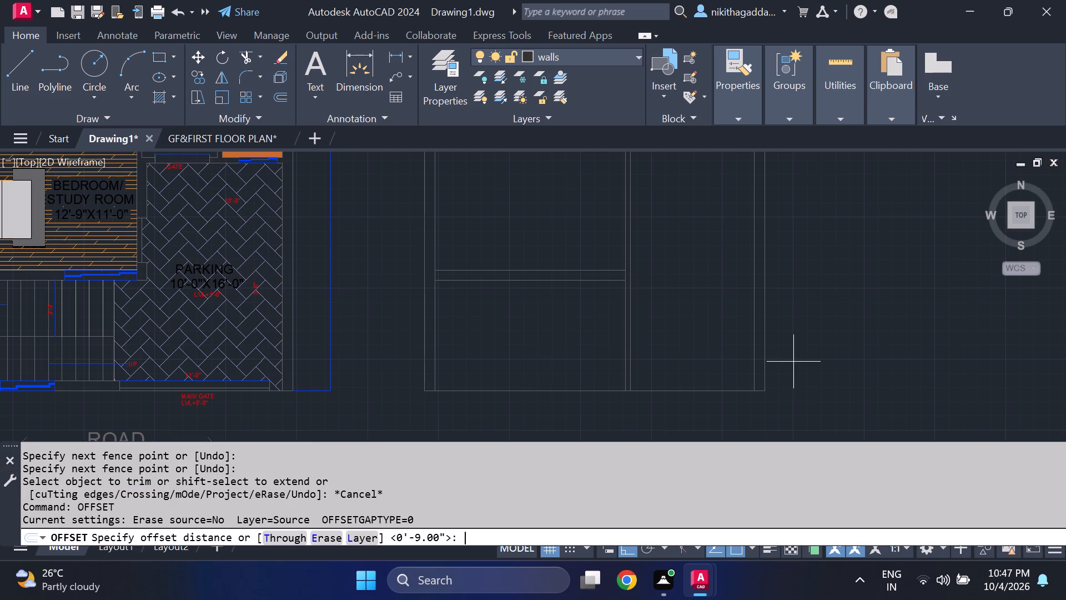
key("9")
key("shift+colon")
key("BackSpace")
key("shift+quotedbl")
key("Return")
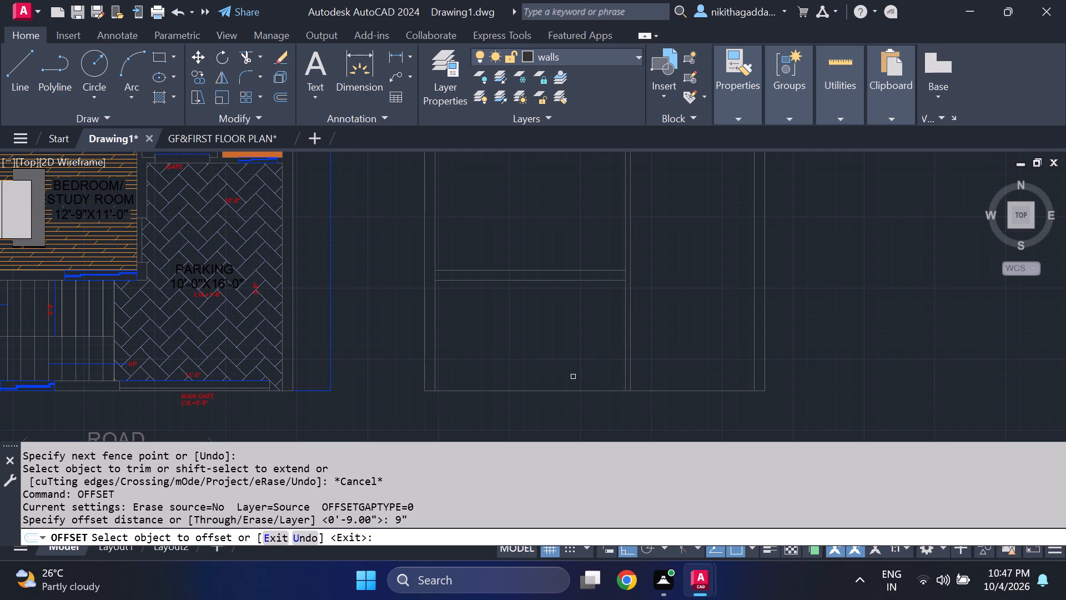
left_click(559, 393)
left_click(569, 359)
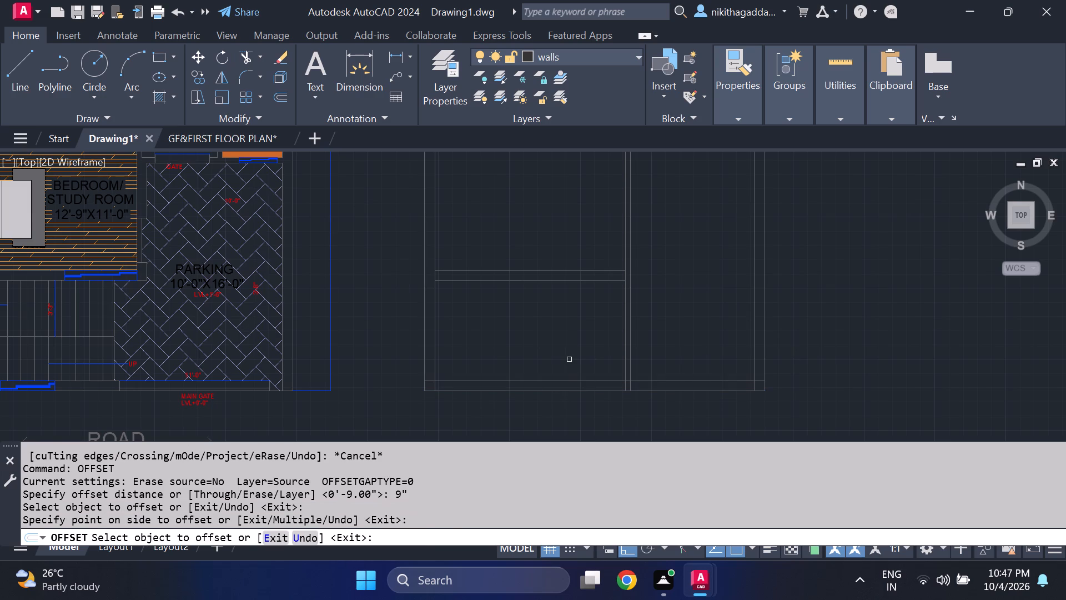
Extend both lines of the bedroom/study room's lower wall to the outer face of the room's right wall.
key("Escape")
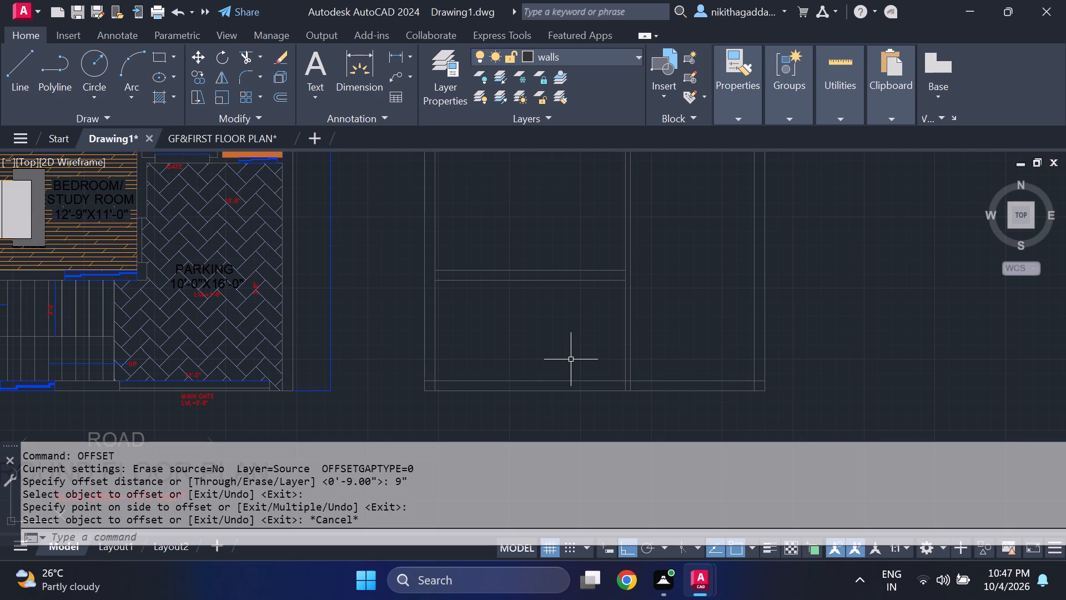
type("TR")
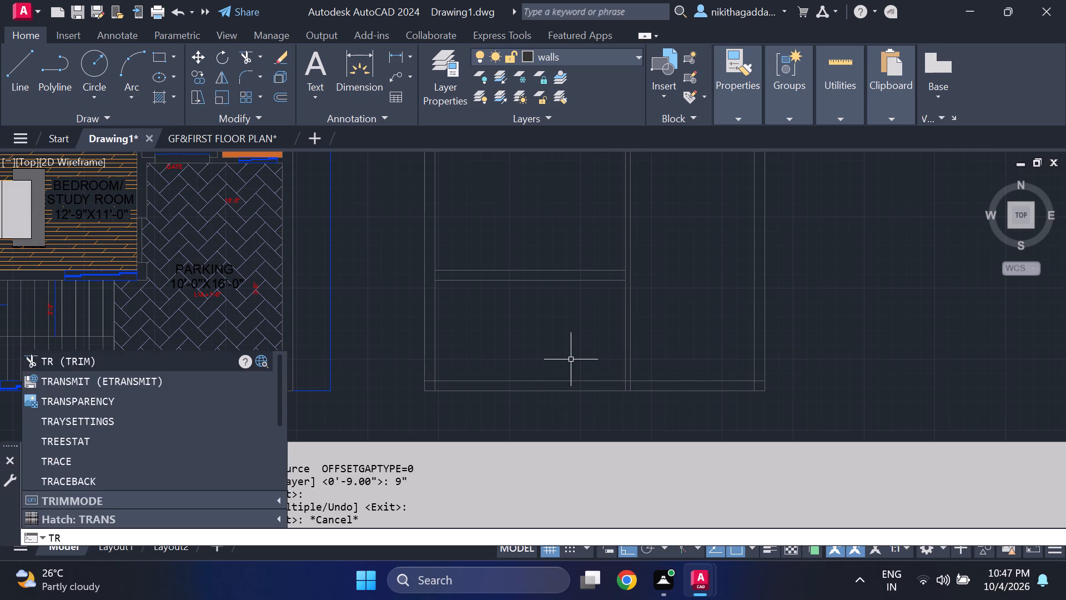
key("Escape")
type("EX")
key("Return")
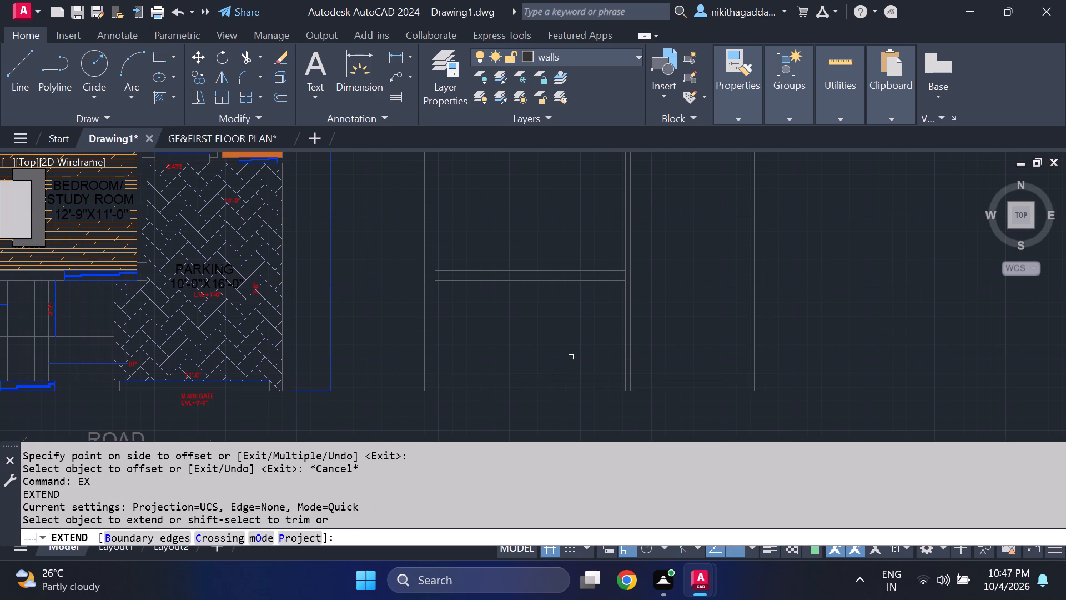
left_click_drag(580, 244, 565, 304)
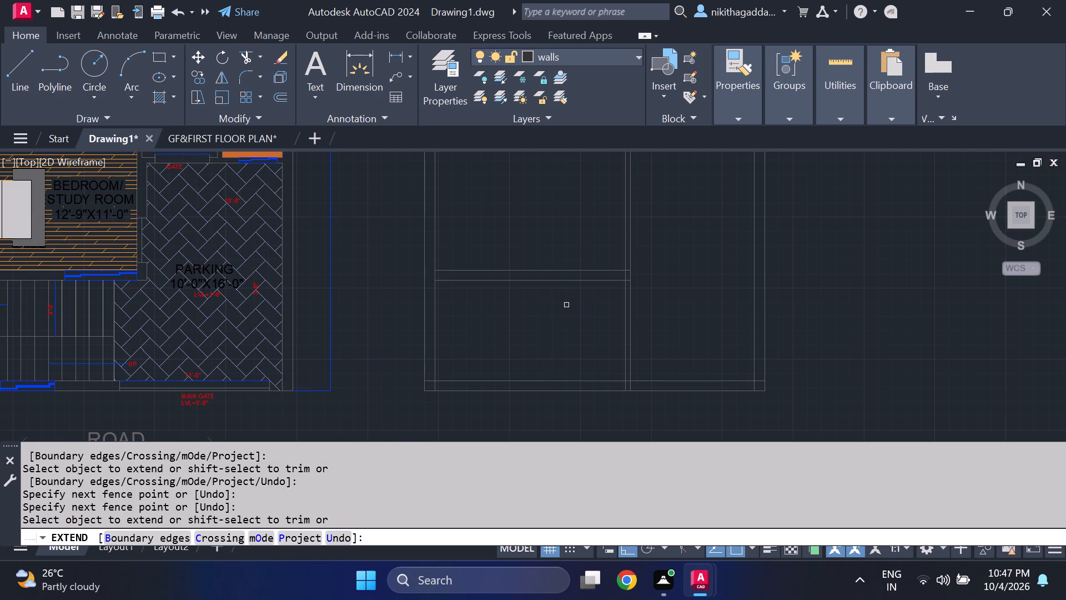
key("Escape")
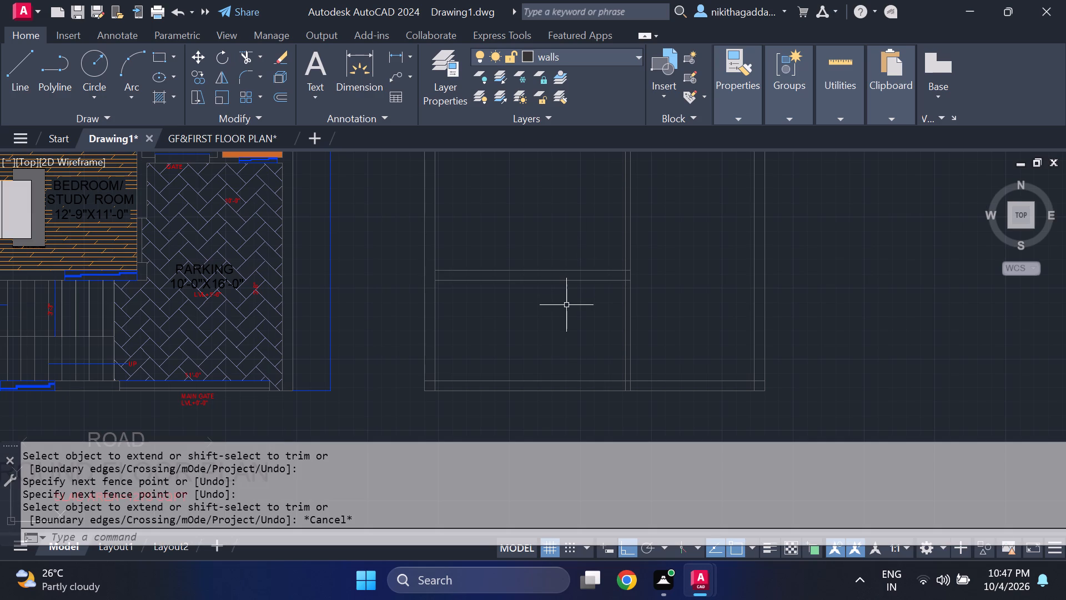
Trim both vertical wall lines below the bedroom/study room's lower wall, including their stubs inside the bottom outer wall.
type("TR")
key("Return")
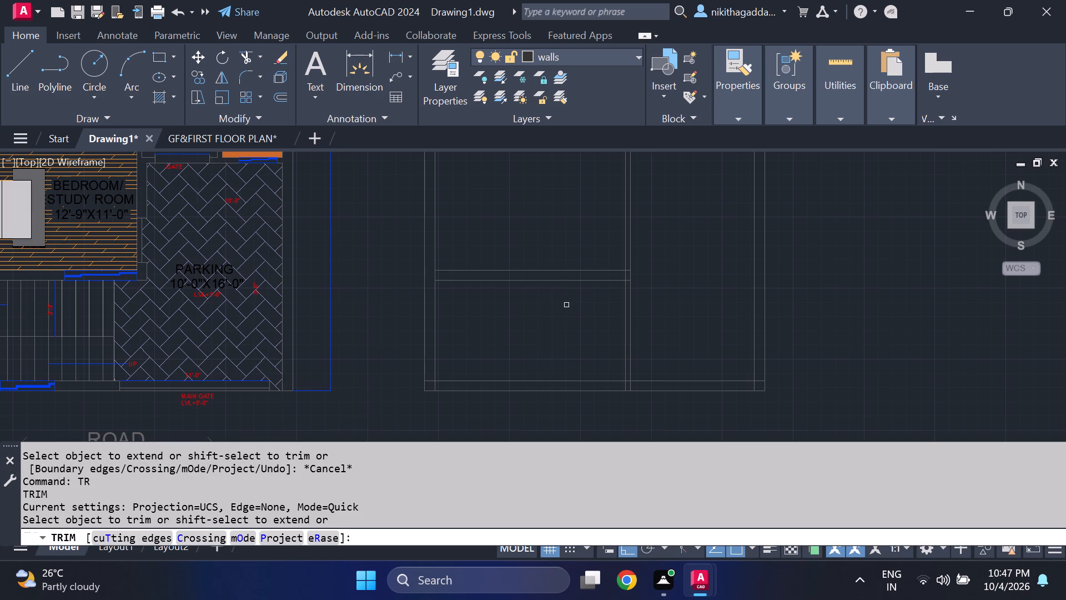
left_click_drag(657, 336, 581, 331)
scroll(631, 389, "up", 1)
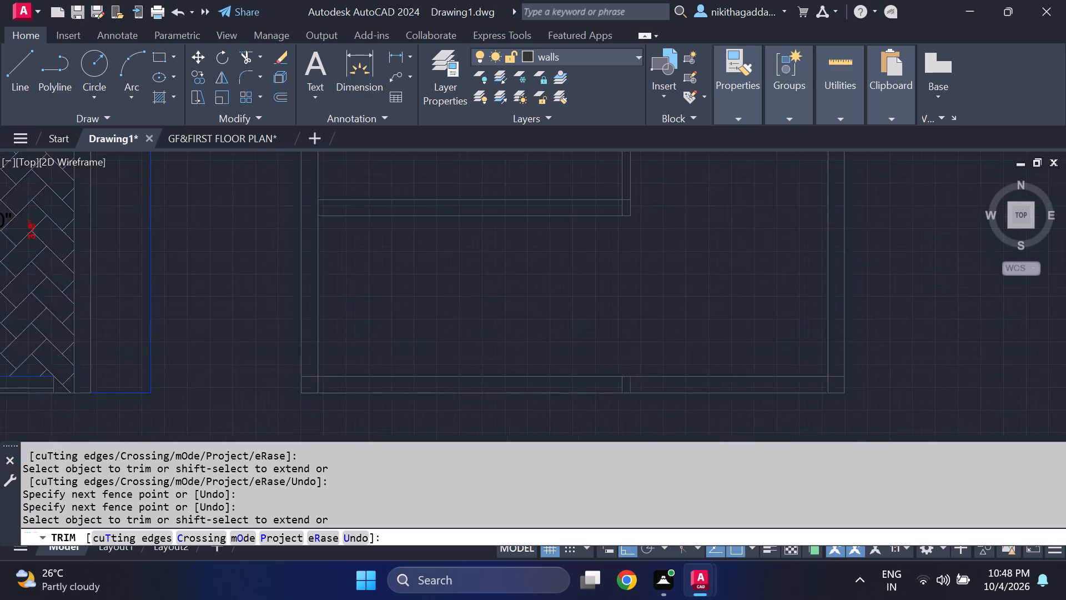
scroll(631, 389, "up", 1)
left_click_drag(638, 382, 592, 385)
Trim the overlapping wall lines at the two bottom corners of the new plan's outer wall.
scroll(765, 373, "down", 2)
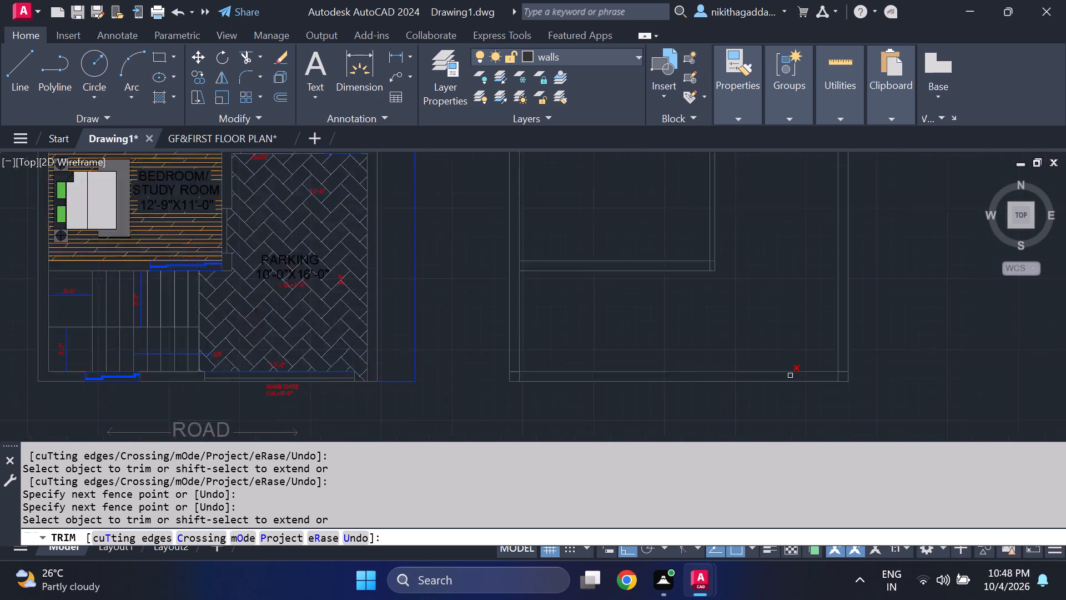
scroll(809, 378, "down", 1)
scroll(823, 377, "up", 2)
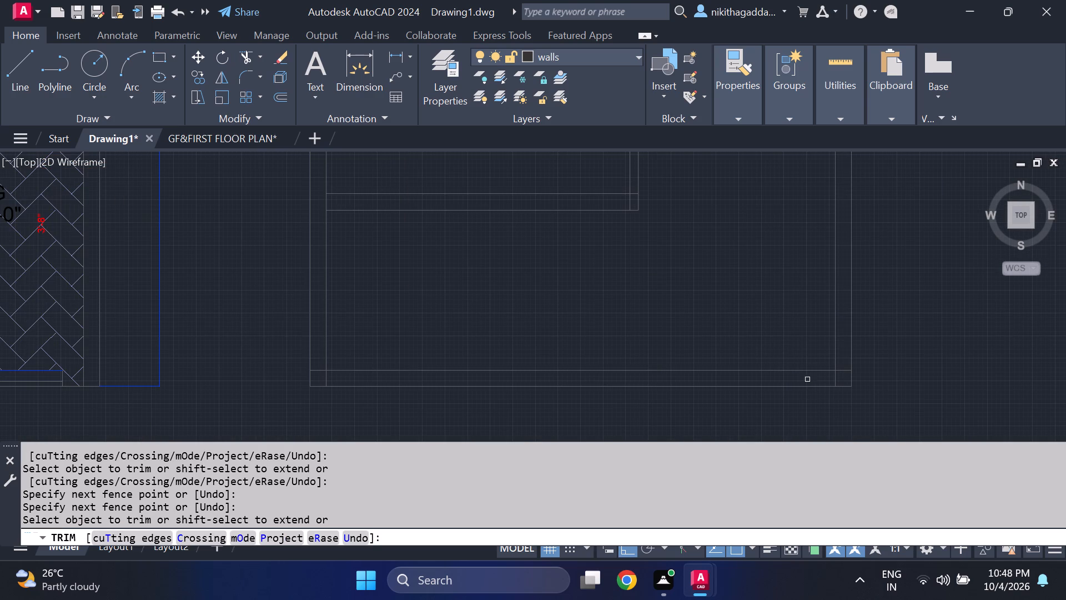
left_click(840, 368)
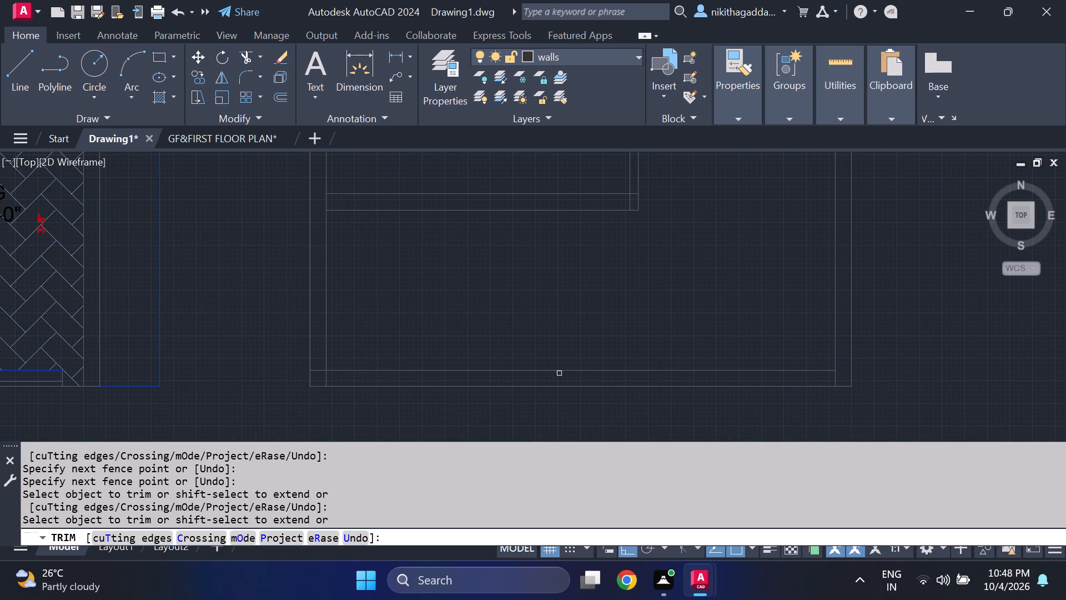
left_click_drag(319, 366, 319, 374)
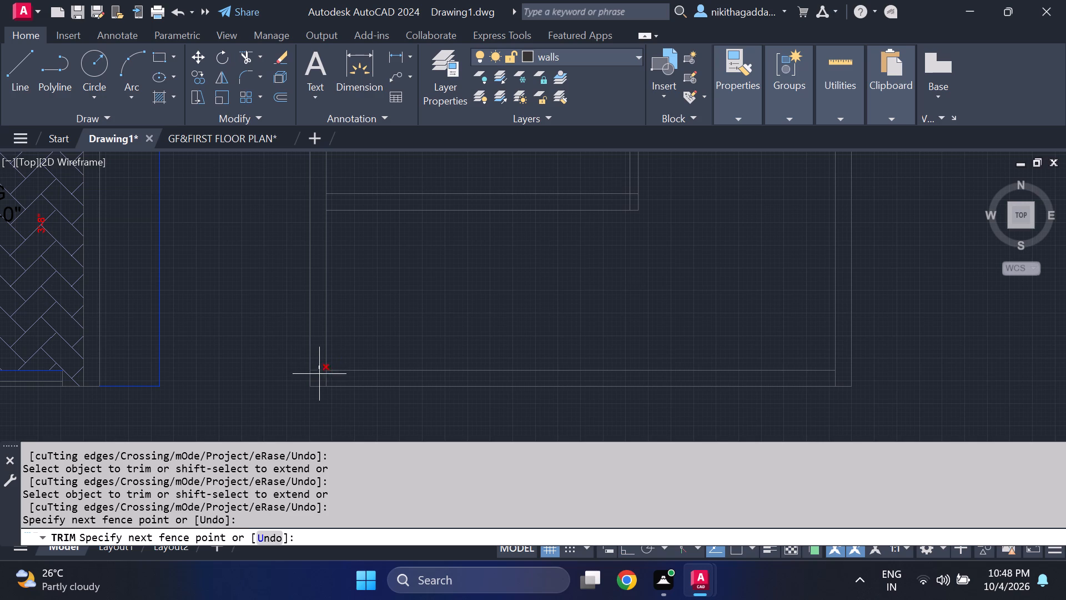
left_click_drag(319, 374, 340, 381)
Trim the overlapping lines at both ends of the bedroom/study room's lower wall, where it meets the outer wall and the room's right wall.
scroll(400, 341, "down", 4)
scroll(392, 315, "up", 1)
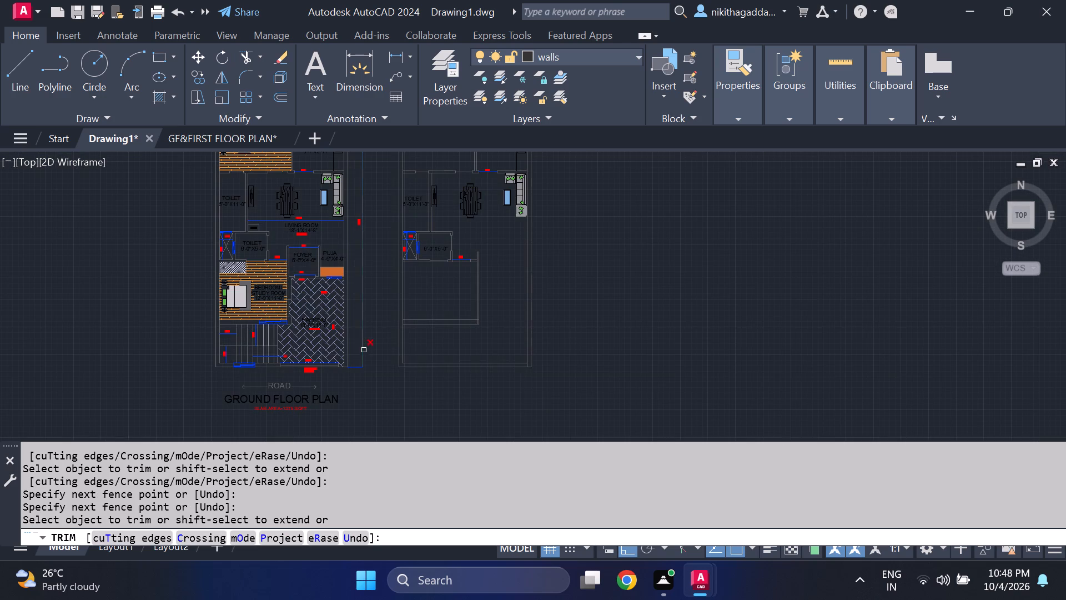
scroll(366, 349, "up", 2)
scroll(460, 288, "up", 2)
left_click(459, 278)
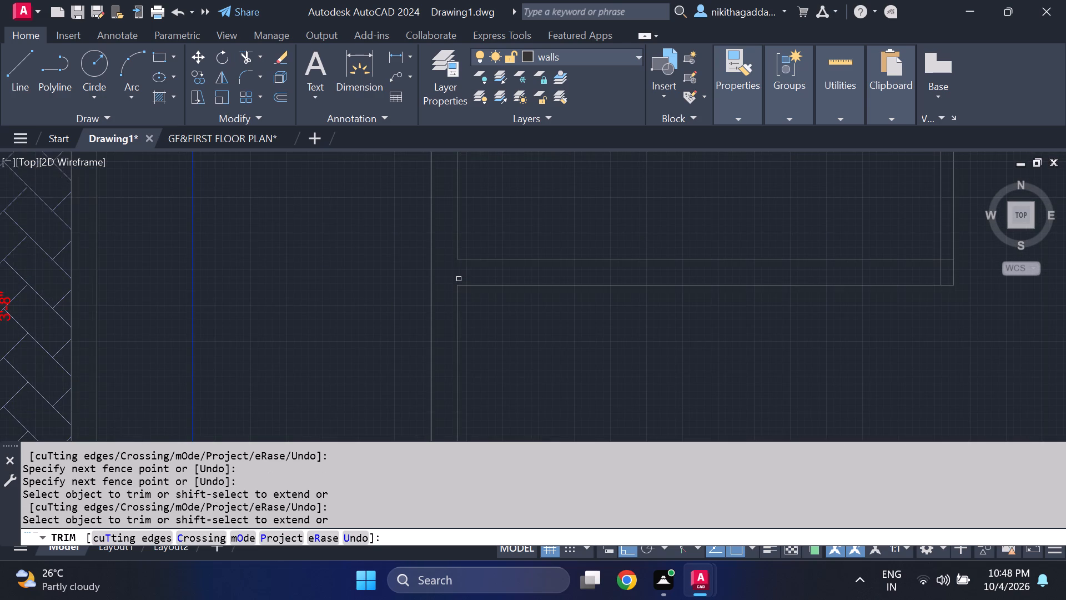
scroll(485, 307, "down", 3)
middle_click_drag(535, 268, 526, 284)
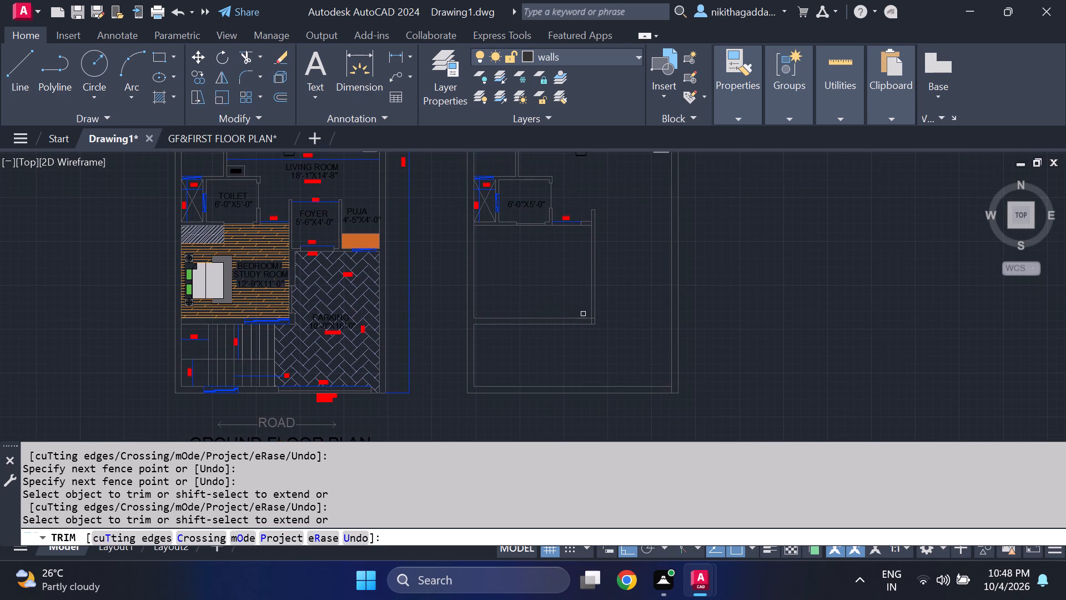
scroll(590, 321, "up", 4)
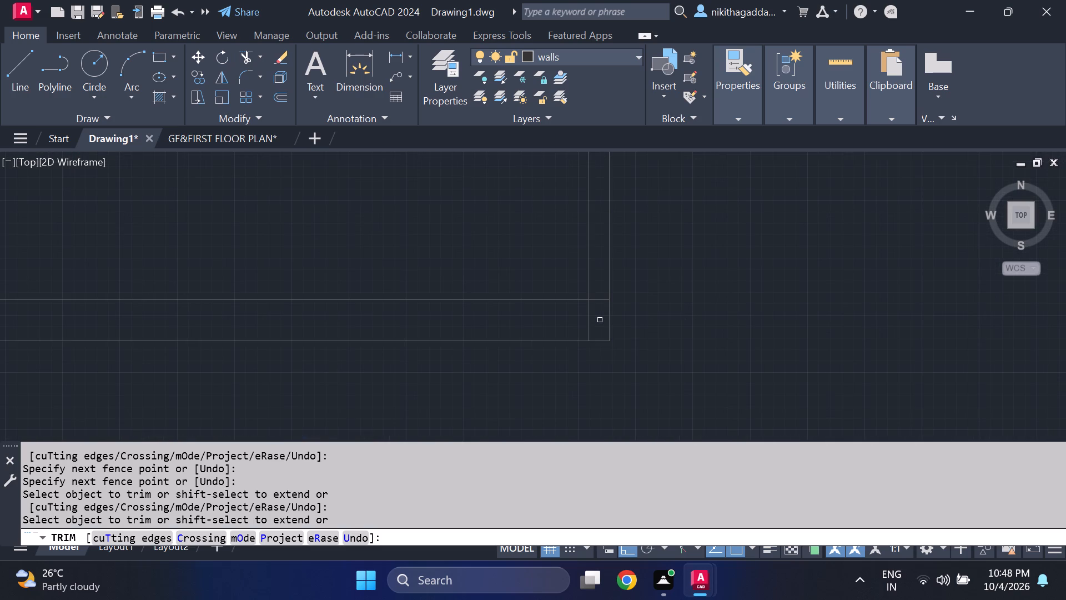
left_click_drag(574, 318, 599, 283)
Trim the vertical line crossing the junction of the bedroom/study room's upper and right walls, beside the 3'-4" opening.
scroll(595, 284, "down", 4)
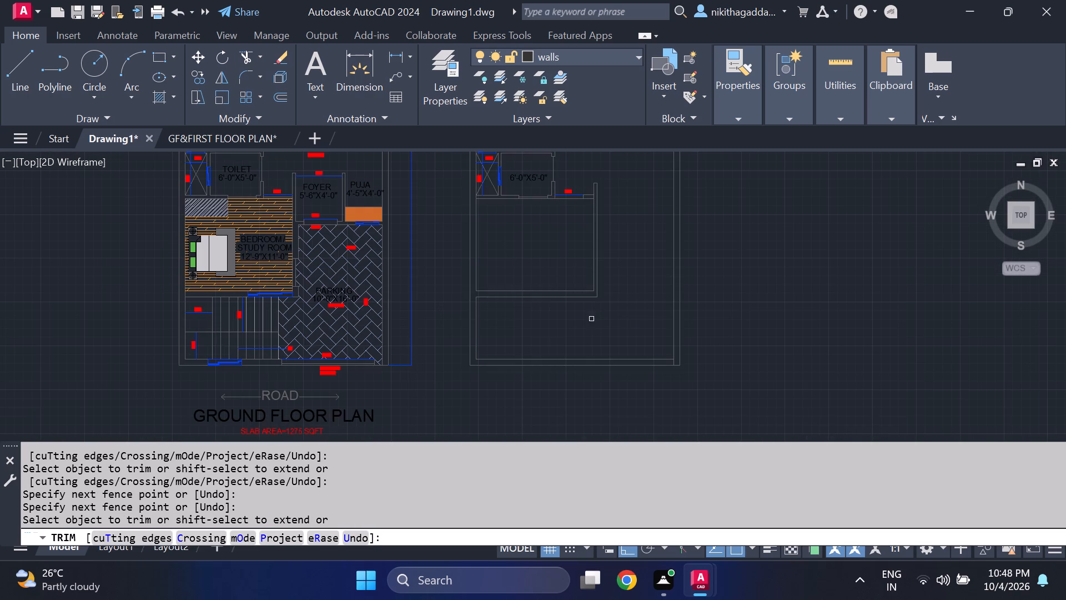
middle_click_drag(615, 260, 642, 344)
scroll(626, 275, "up", 3)
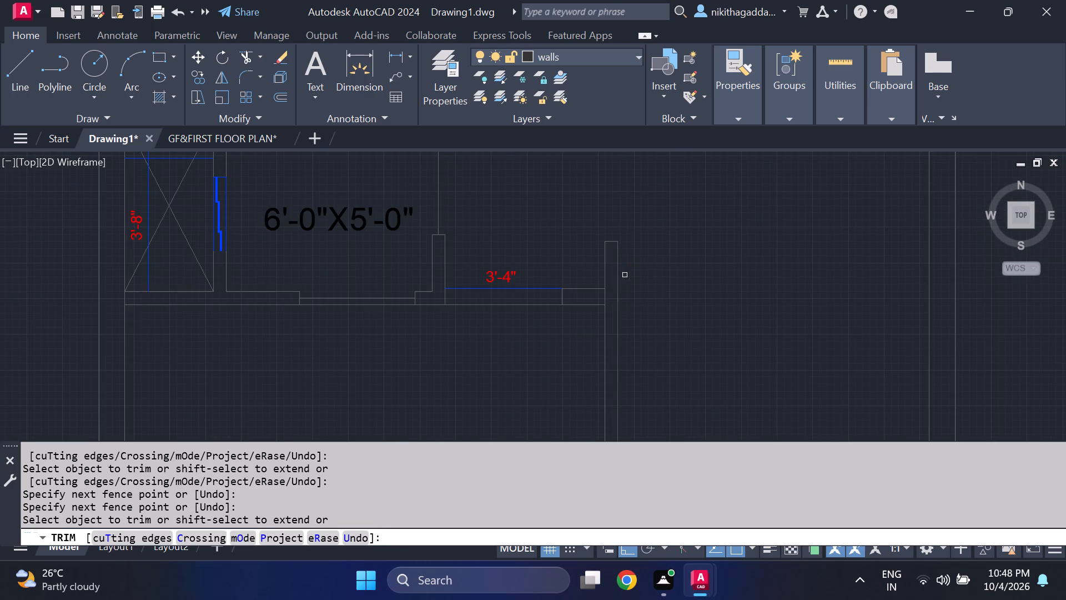
left_click(607, 299)
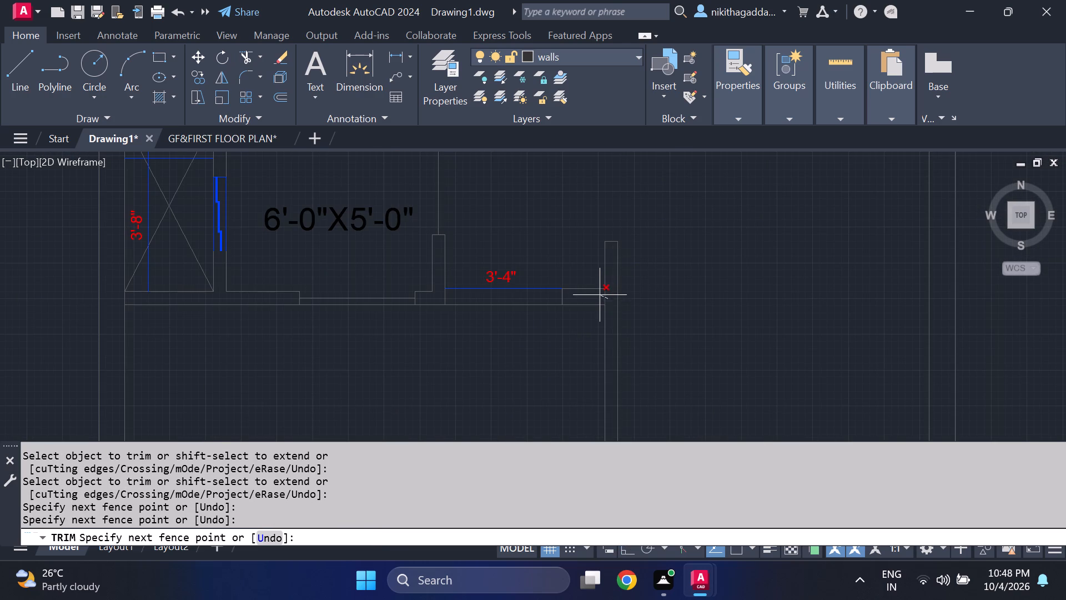
left_click(600, 295)
scroll(653, 297, "down", 3)
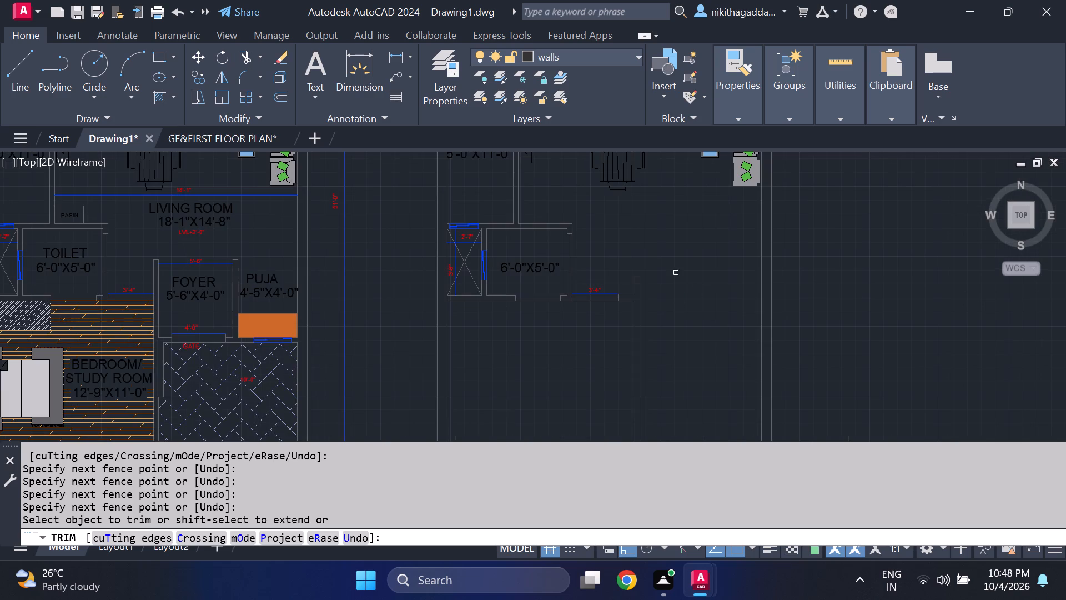
scroll(659, 283, "down", 2)
scroll(656, 308, "up", 2)
middle_click_drag(681, 283, 670, 374)
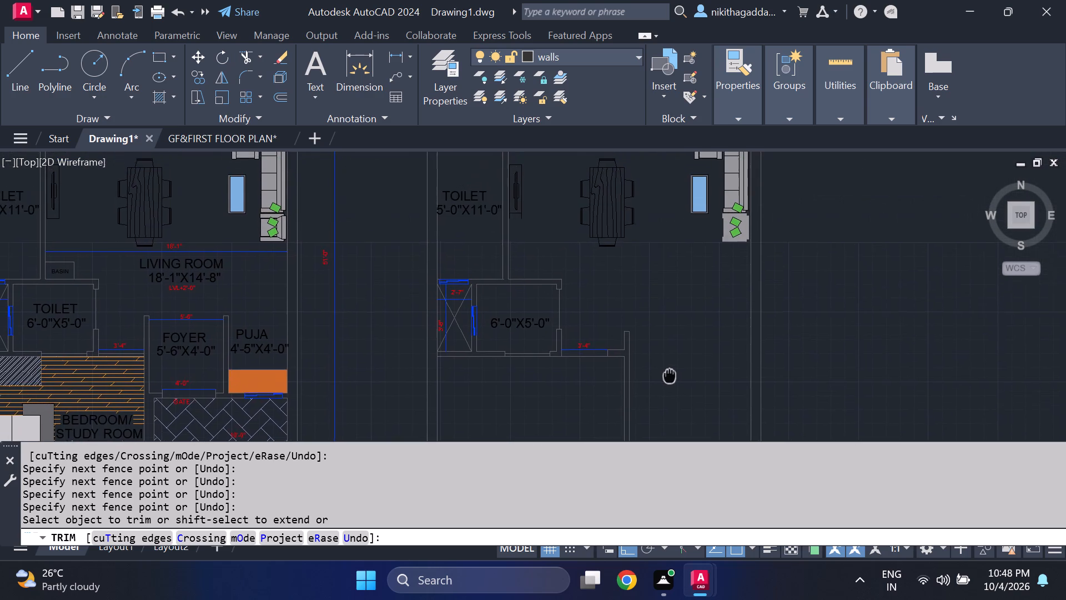
middle_click_drag(670, 374, 605, 267)
scroll(619, 267, "down", 1)
scroll(628, 279, "up", 1)
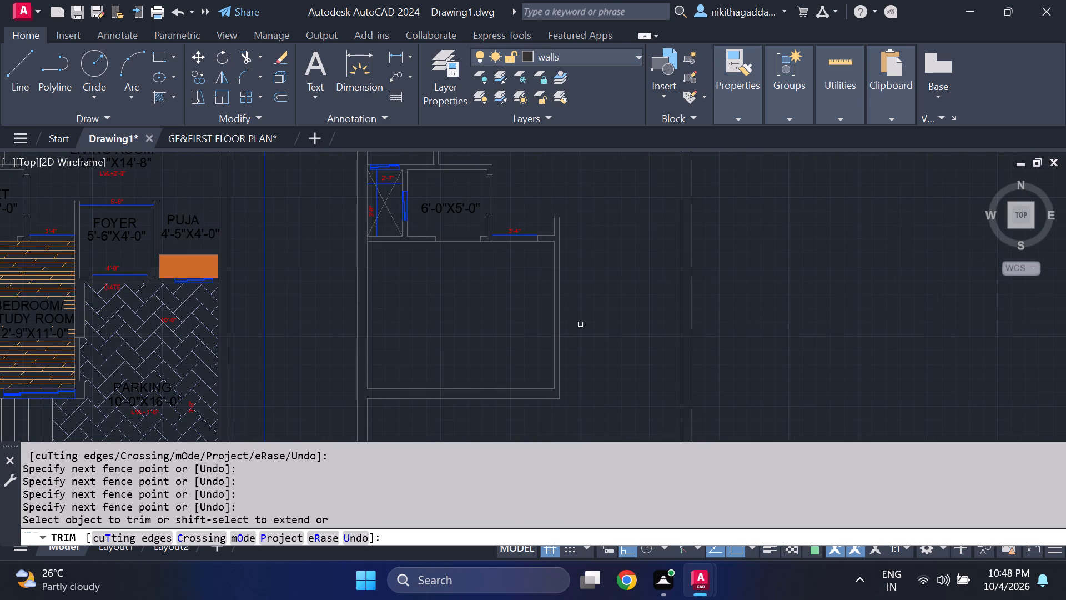
key("Escape")
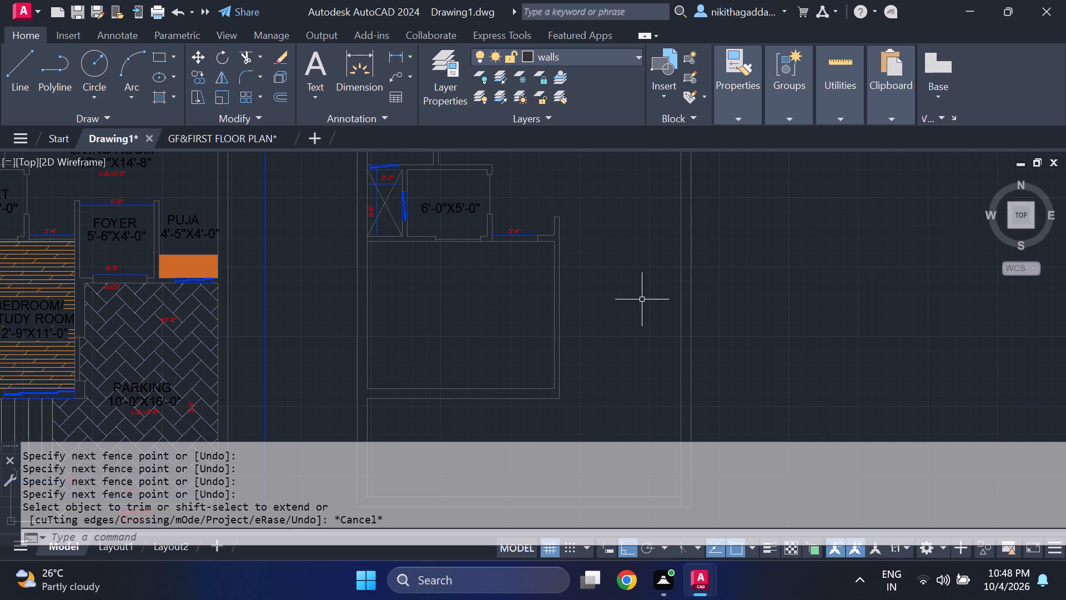
Copy the foyer and puja front wall lines, 4'-0" gate opening and puja window into the new plan, against the bedroom's right wall.
scroll(127, 269, "up", 2)
left_click(127, 261)
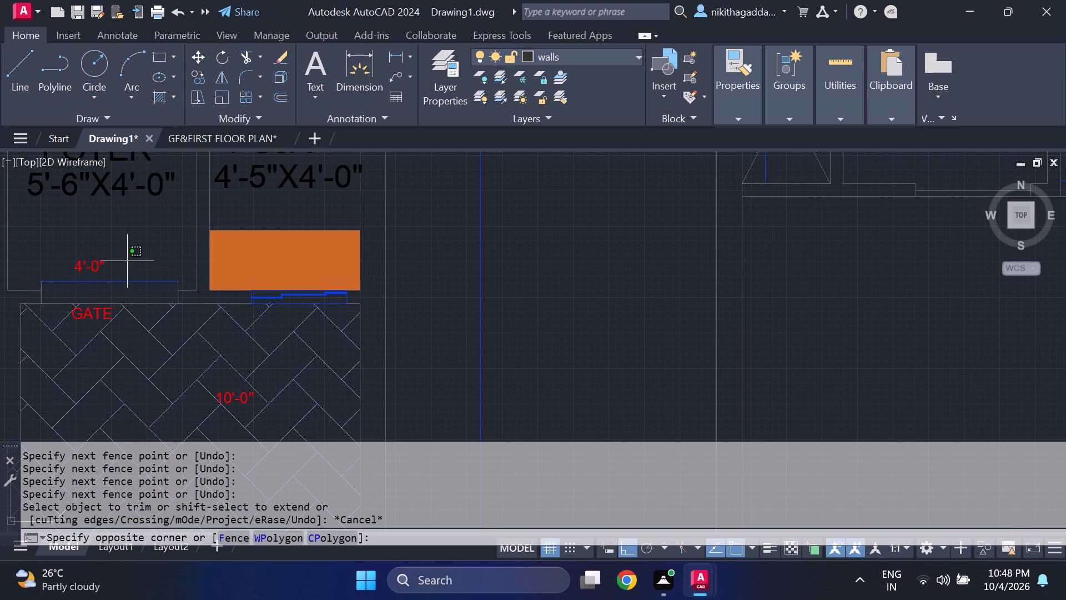
left_click(37, 289)
left_click(23, 291)
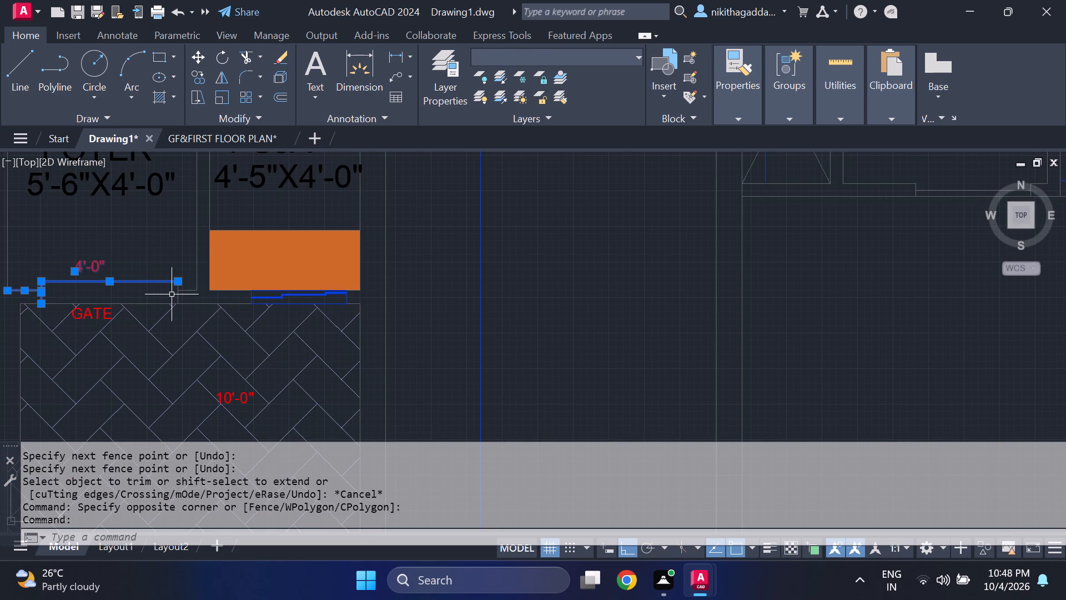
left_click(186, 292)
scroll(269, 296, "up", 1)
left_click(275, 287)
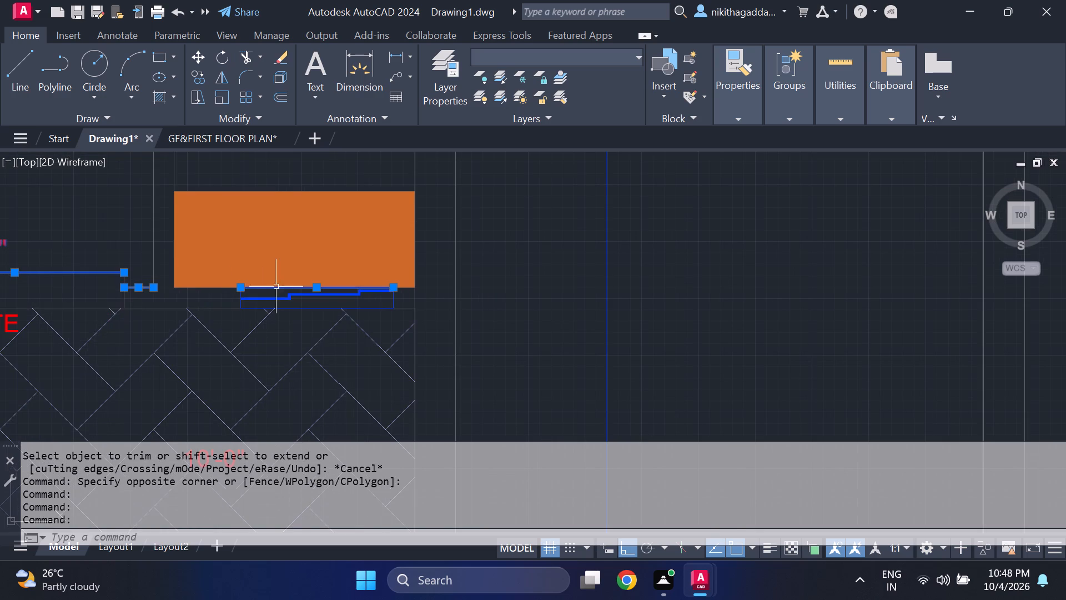
scroll(330, 299, "up", 2)
left_click_drag(507, 271, 505, 276)
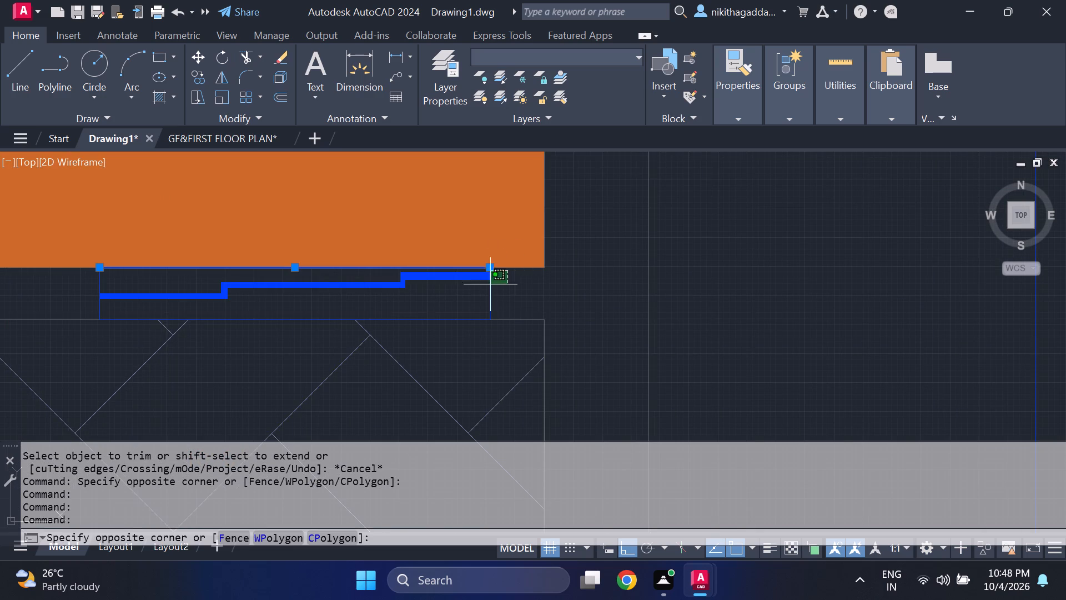
left_click(78, 306)
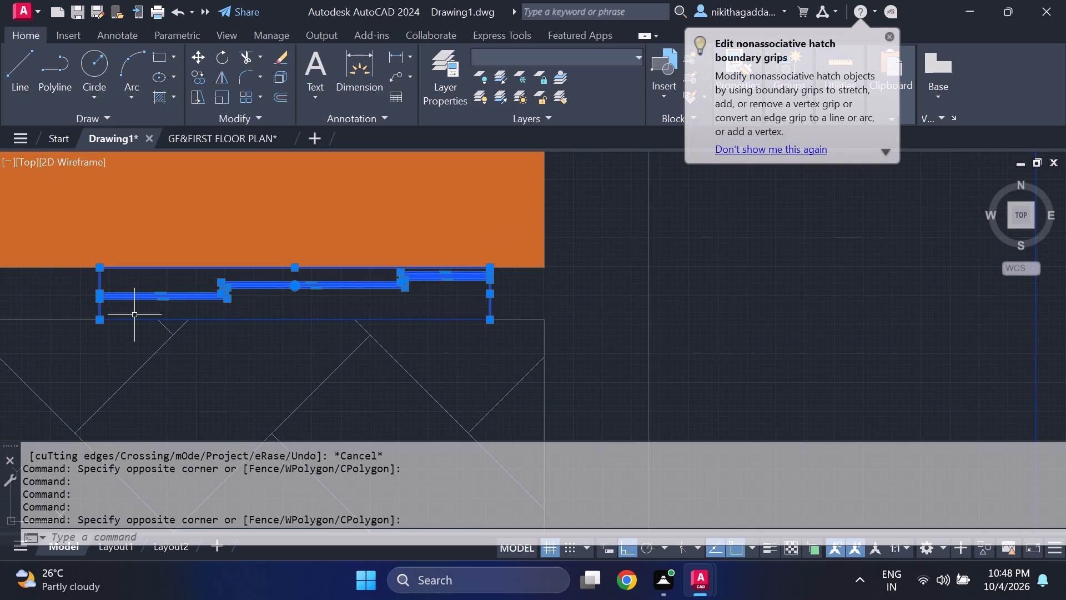
left_click(135, 319)
scroll(254, 294, "down", 3)
scroll(193, 302, "up", 1)
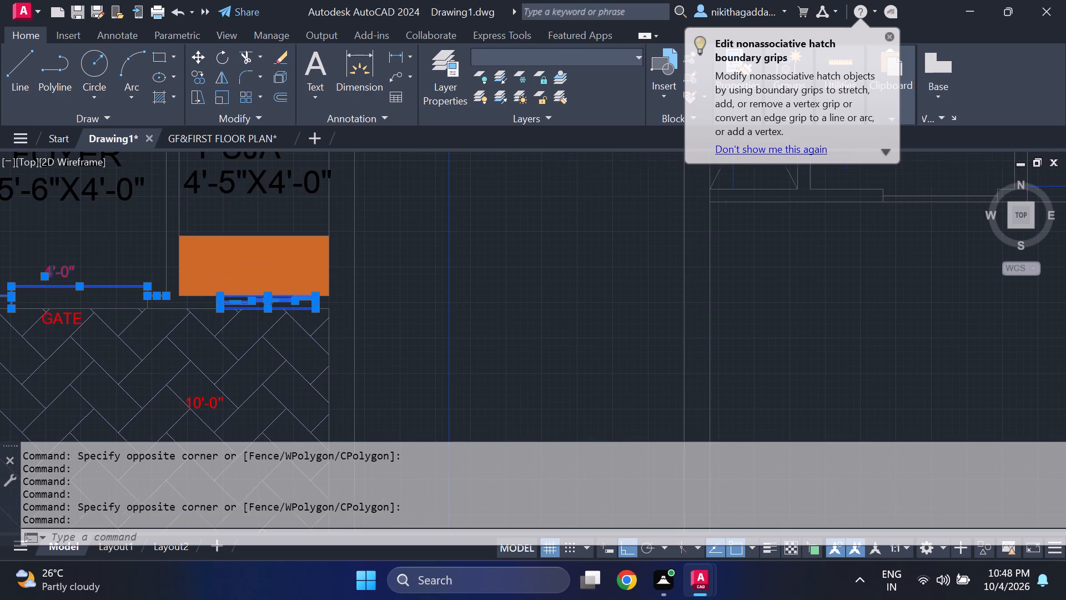
scroll(193, 302, "up", 2)
scroll(228, 303, "down", 2)
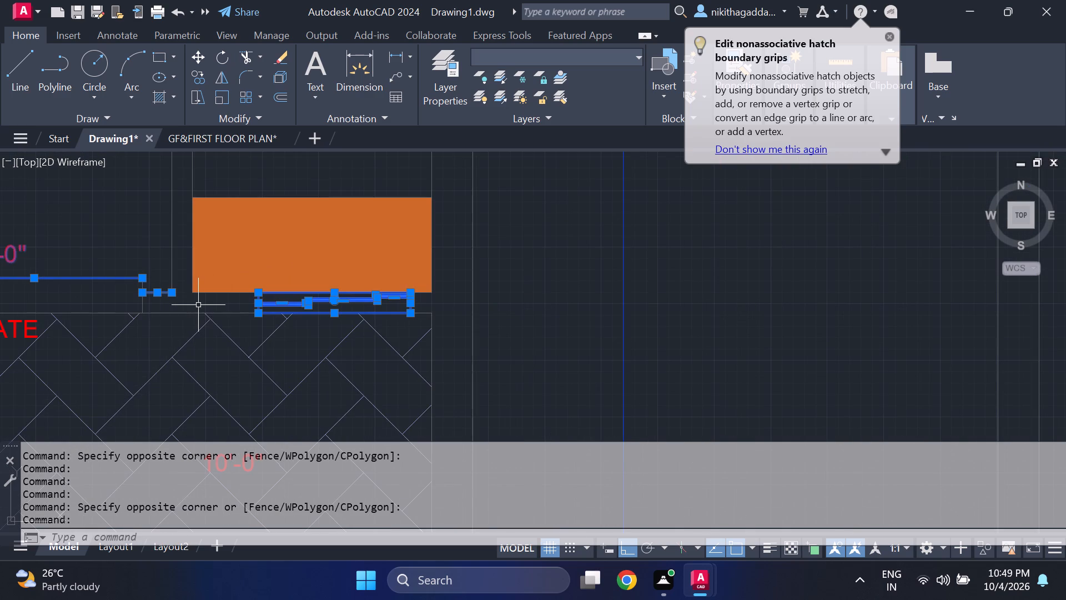
scroll(194, 312, "up", 1)
left_click(193, 313)
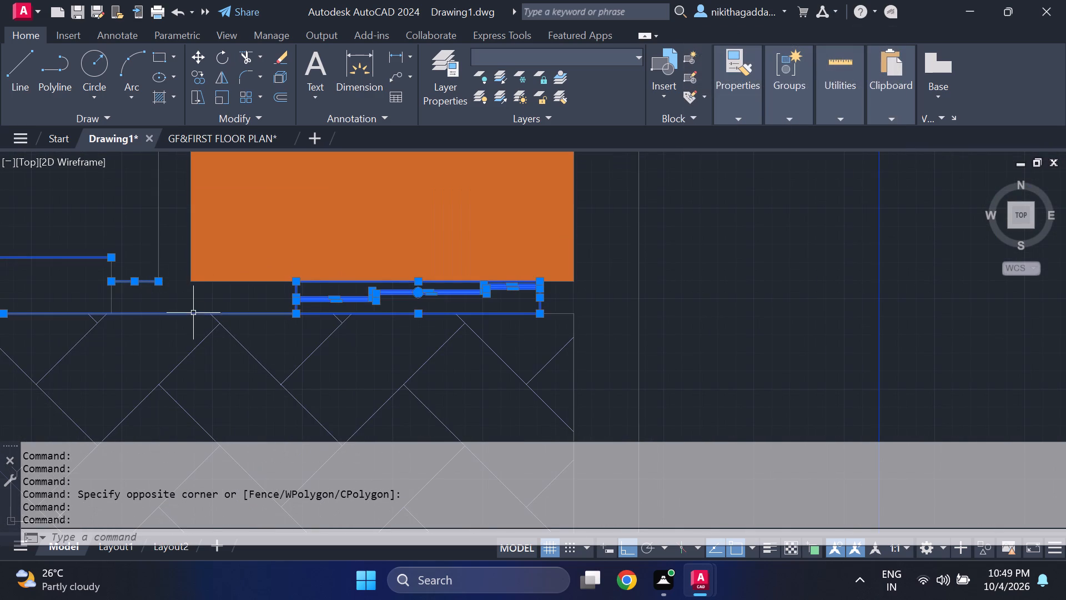
scroll(246, 301, "down", 2)
scroll(86, 298, "up", 1)
scroll(132, 315, "down", 1)
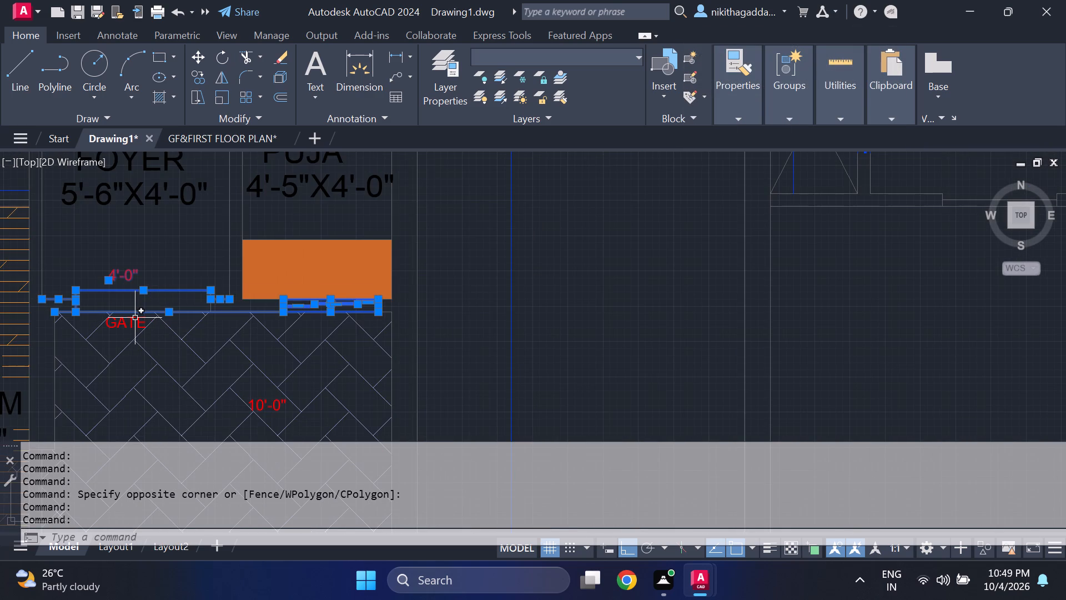
type("CO")
key("Return")
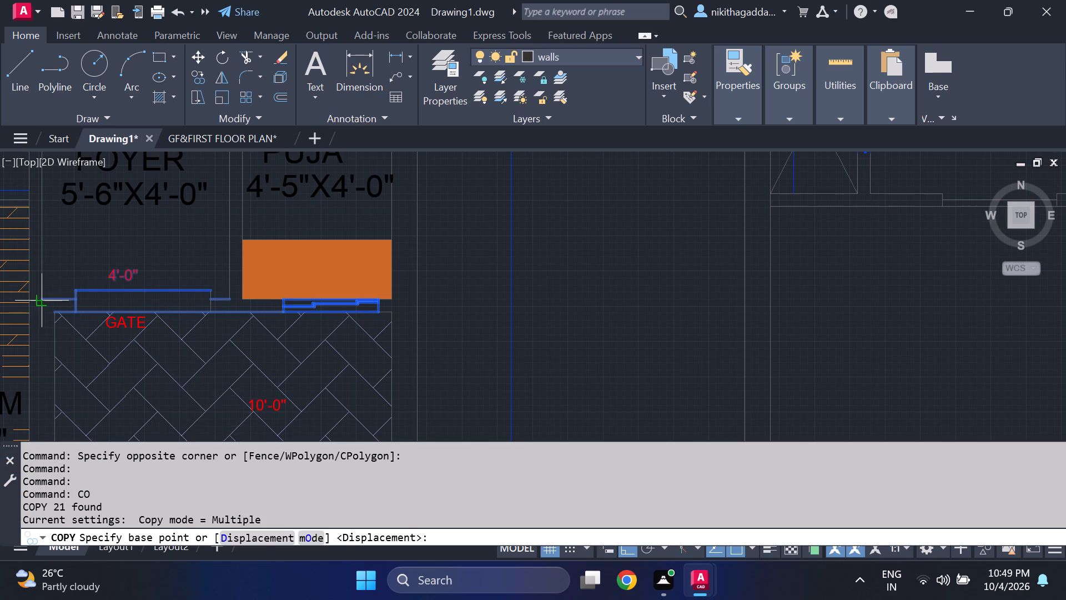
left_click(36, 297)
scroll(610, 333, "down", 2)
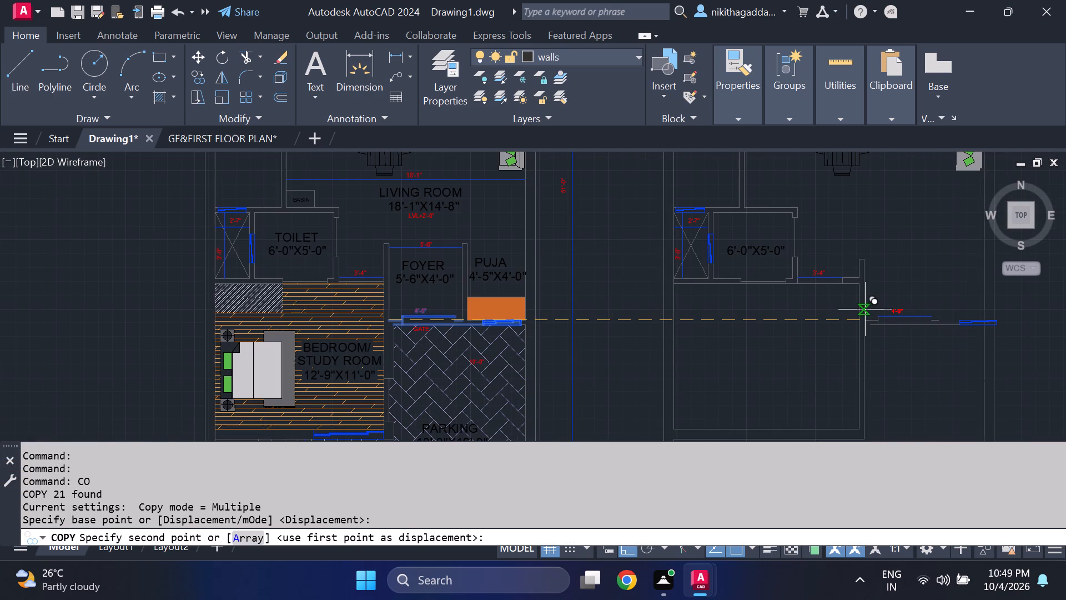
scroll(865, 309, "up", 1)
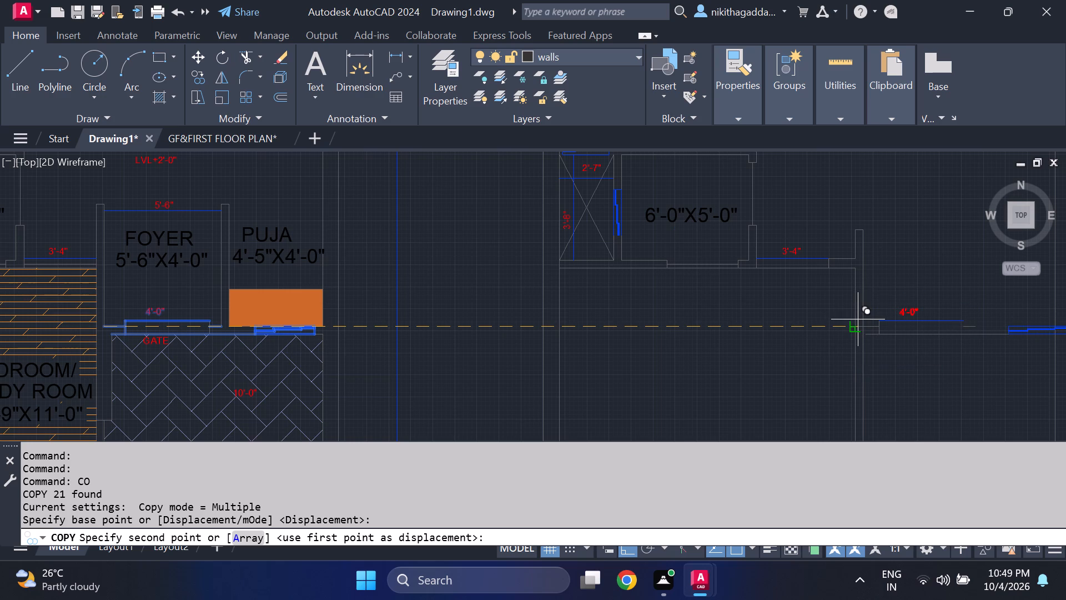
middle_click_drag(862, 317, 578, 298)
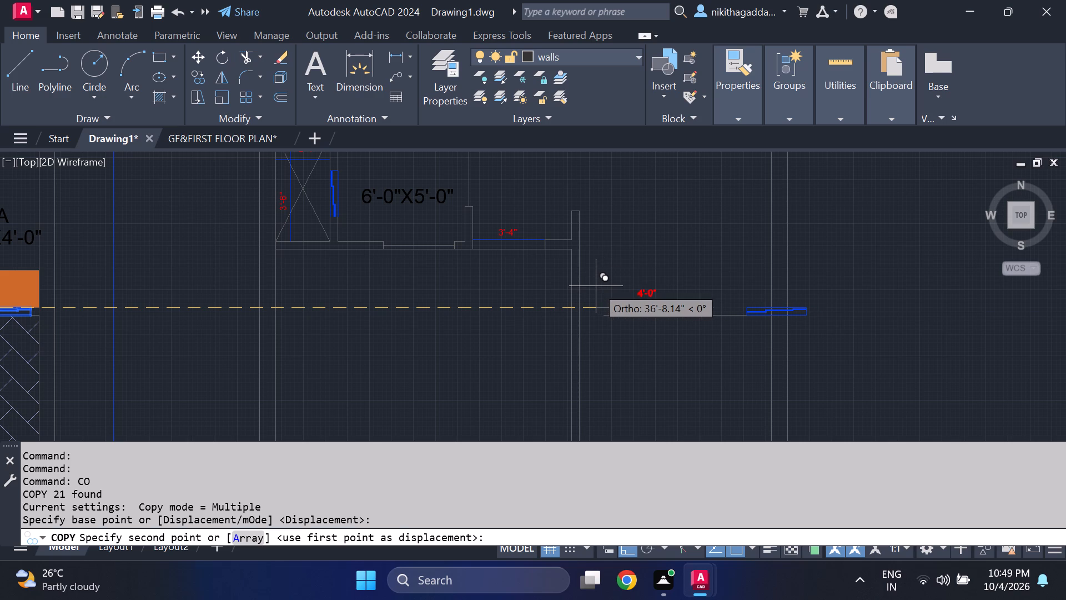
scroll(588, 286, "up", 2)
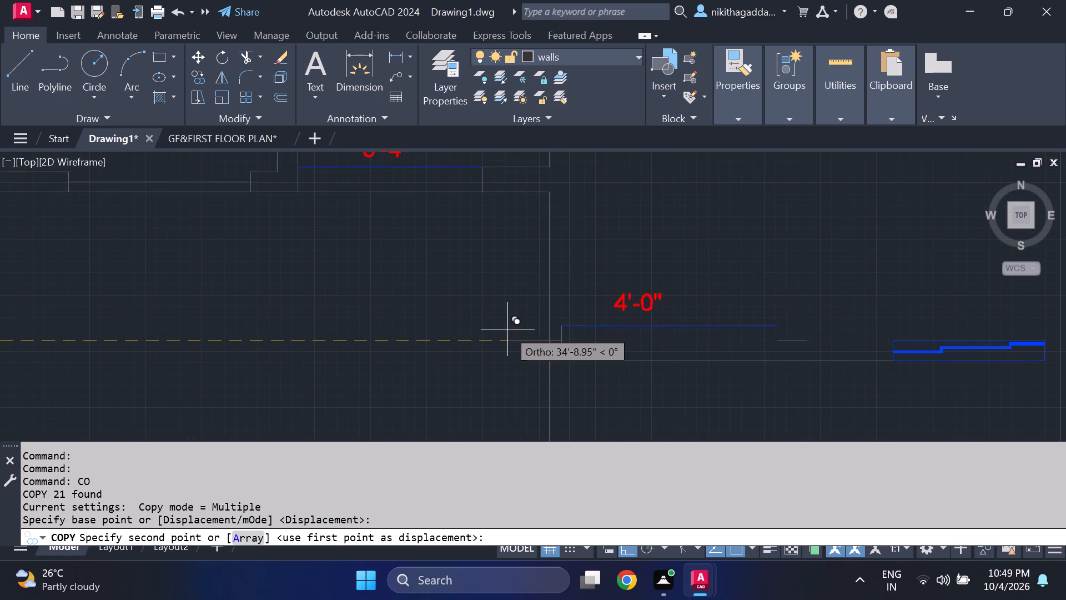
left_click(571, 344)
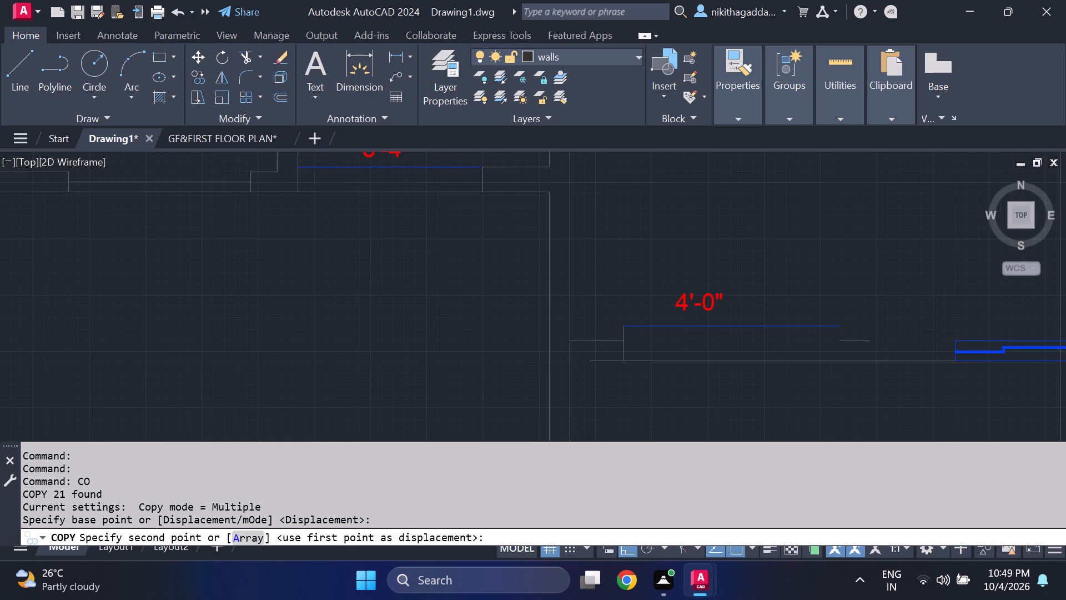
key("Escape")
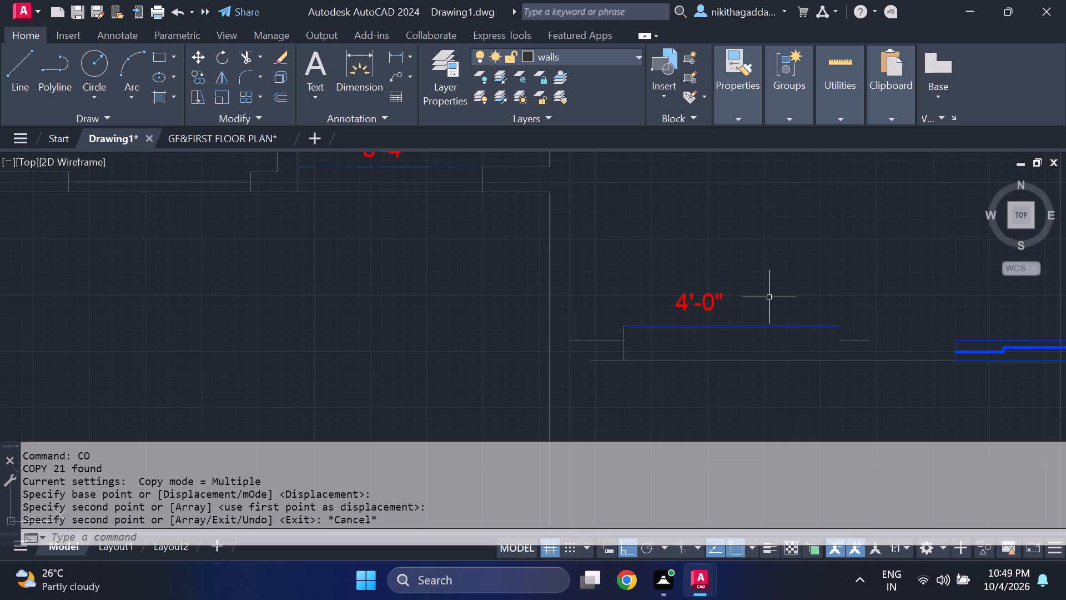
Extend the copied front wall's lines at the foyer end to meet the bedroom/study room's right wall.
scroll(772, 303, "down", 3)
scroll(839, 324, "up", 3)
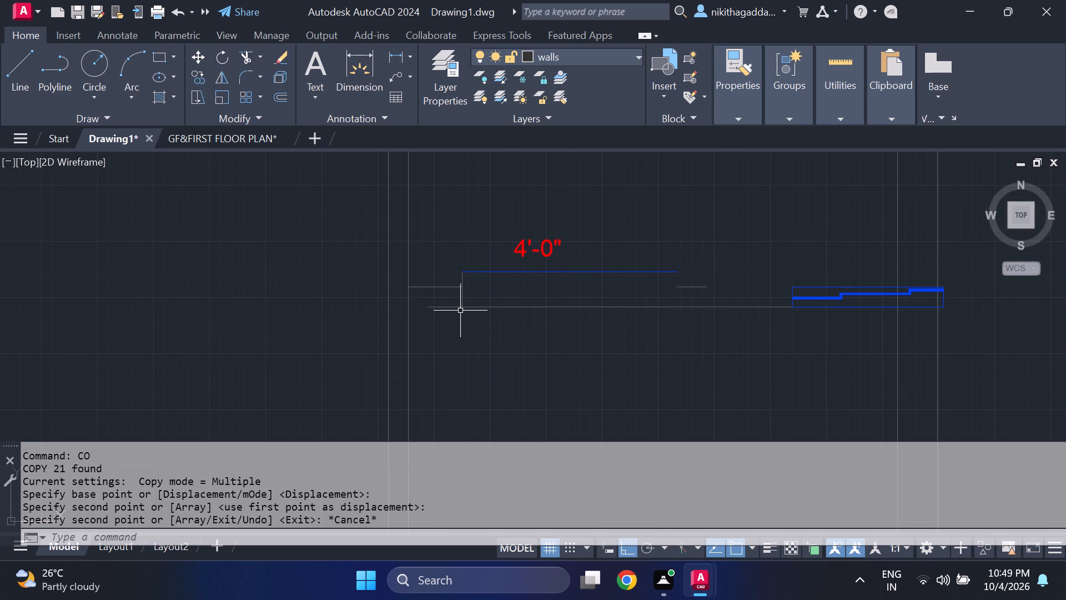
type("EX")
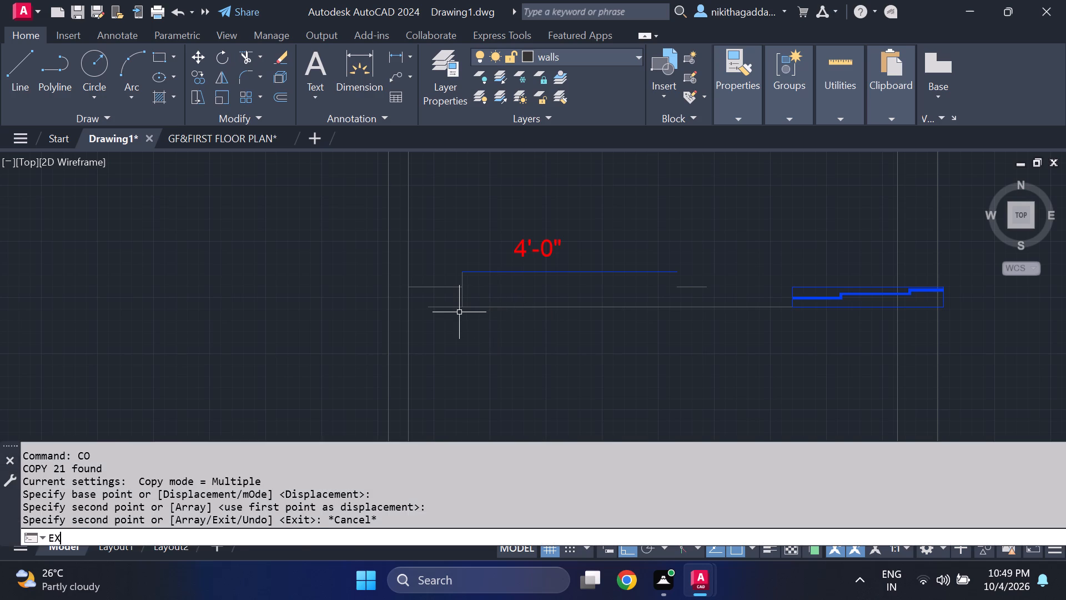
key("Return")
left_click_drag(432, 276, 439, 334)
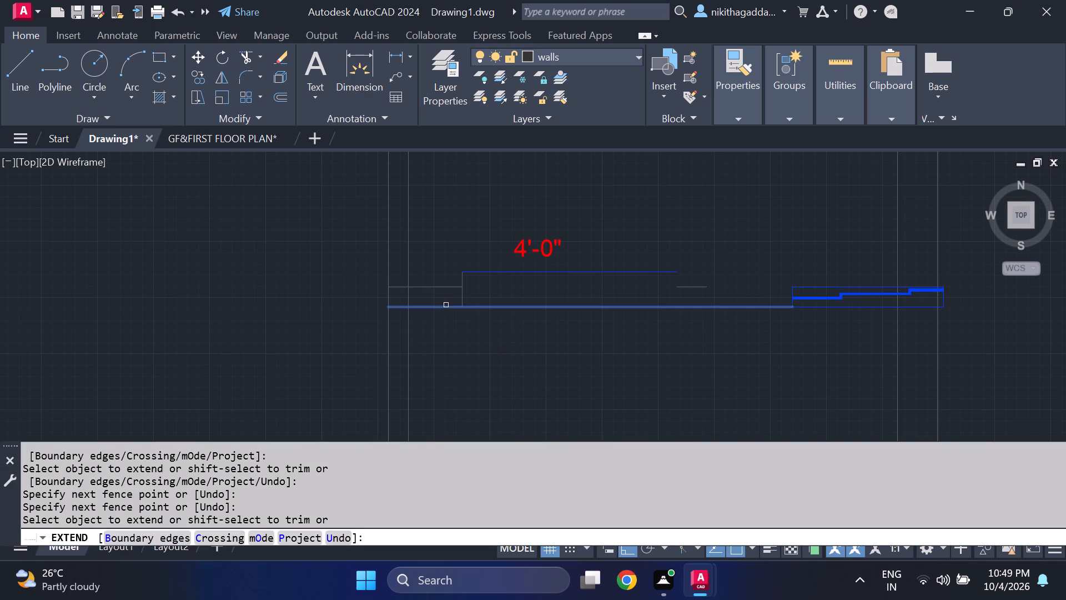
key("Escape")
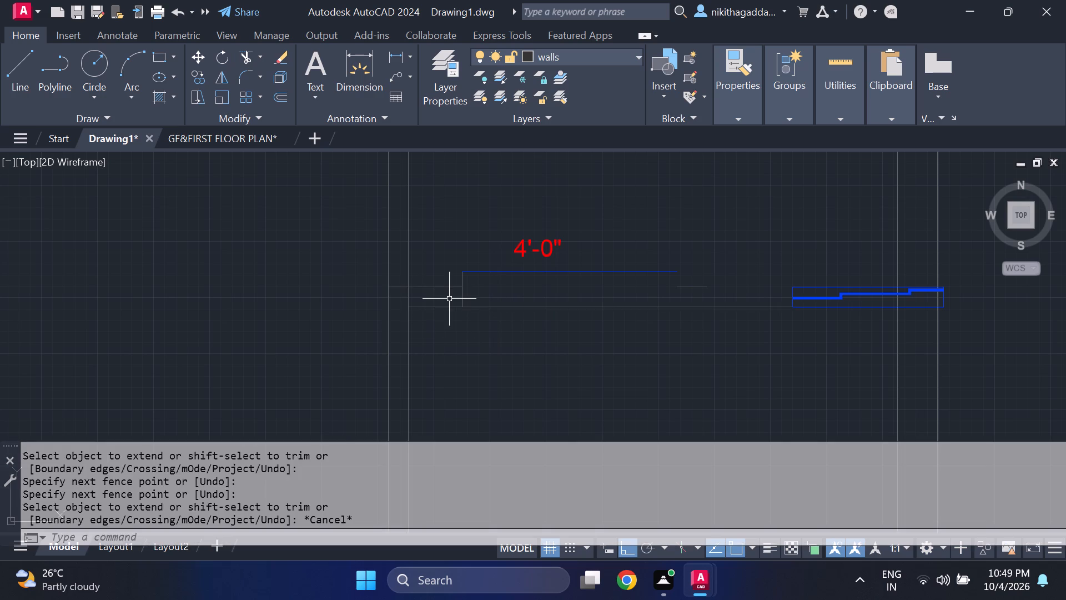
Trim the front wall's upper line where it crosses the thickness of the bedroom/study room's right wall.
type("TR")
key("Return")
left_click_drag(391, 273, 394, 299)
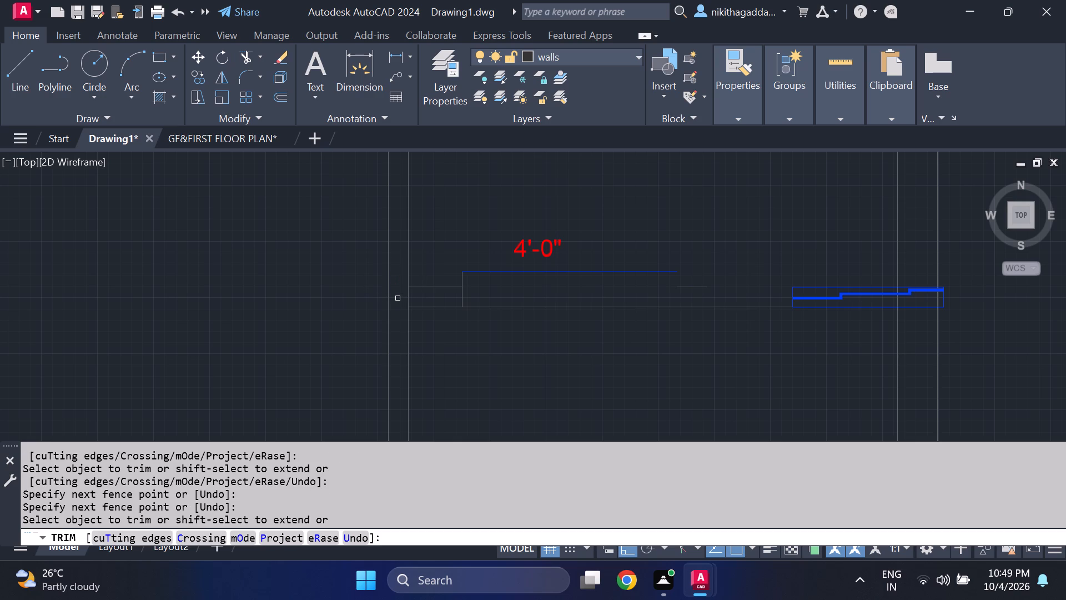
key("Escape")
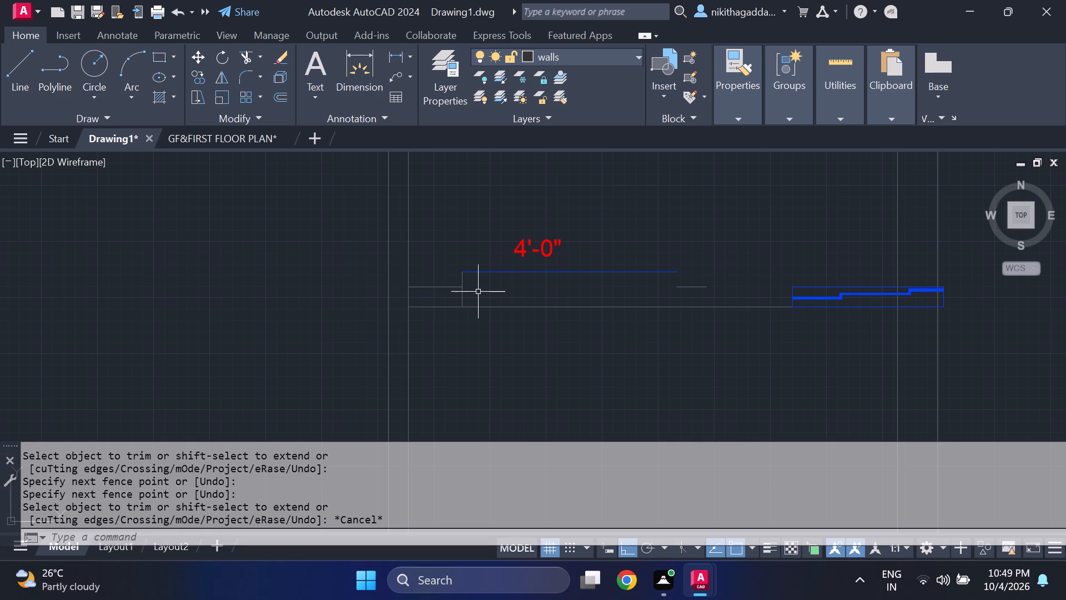
Draw the missing vertical jamb line at the puja-side end of the 4'-0" opening, down to the front wall's lower line.
scroll(482, 292, "up", 1)
scroll(619, 309, "down", 2)
scroll(680, 298, "up", 1)
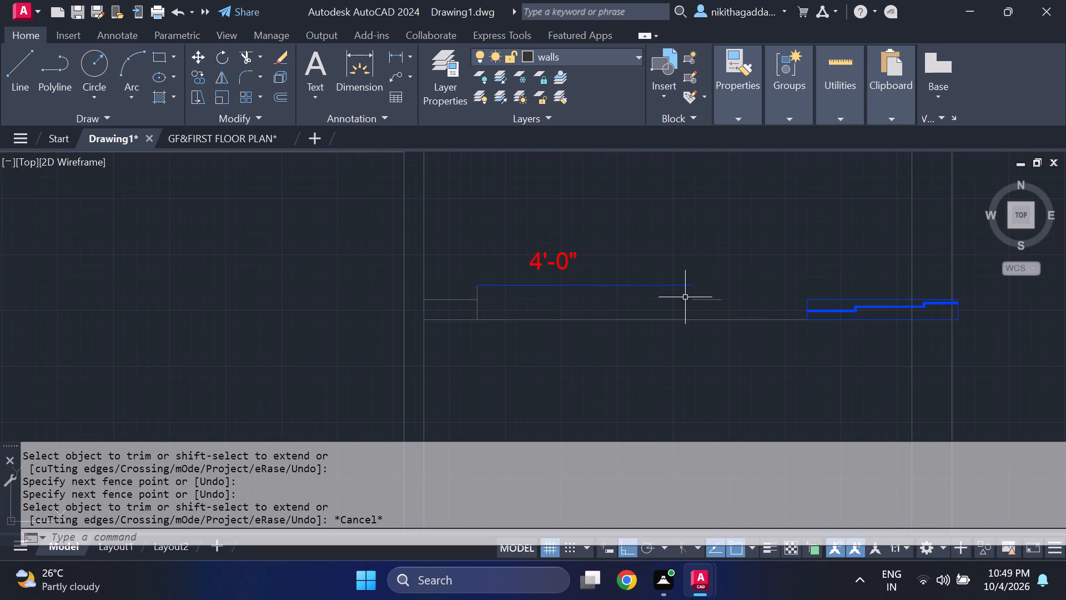
scroll(726, 300, "up", 1)
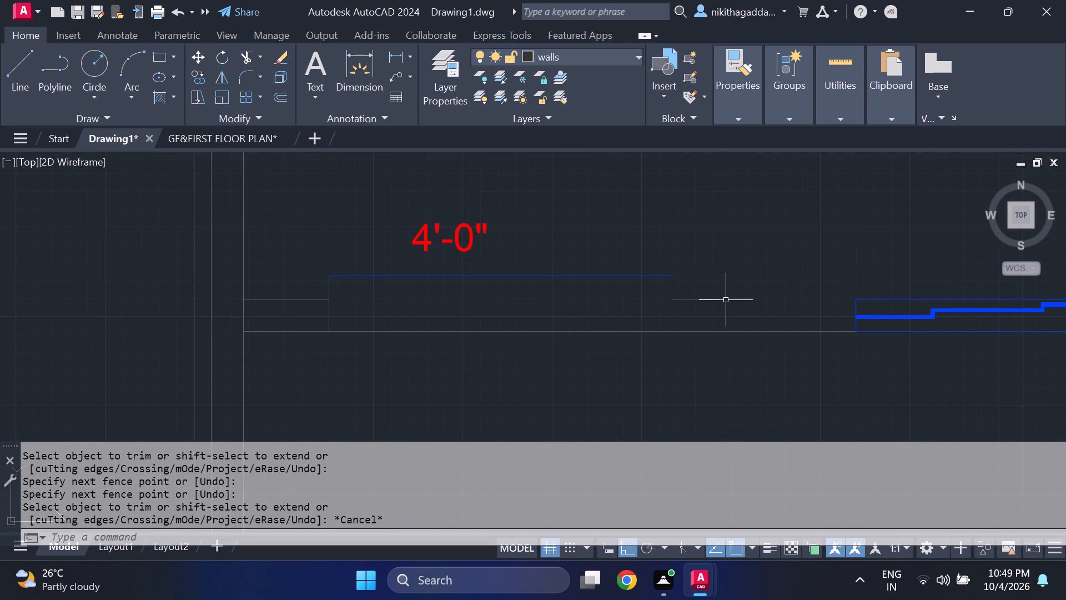
left_click(726, 300)
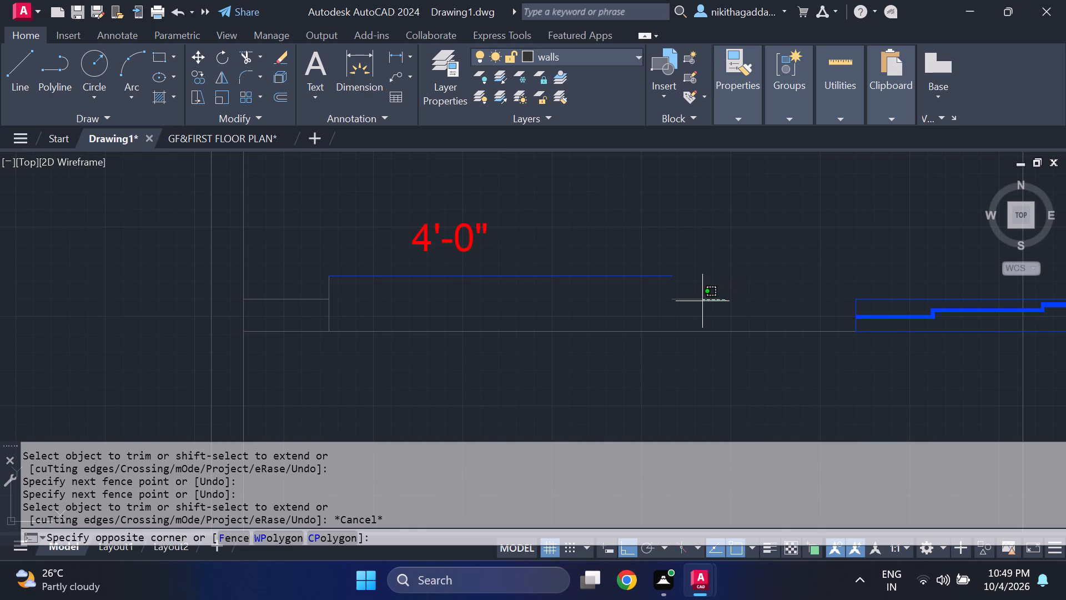
left_click(729, 280)
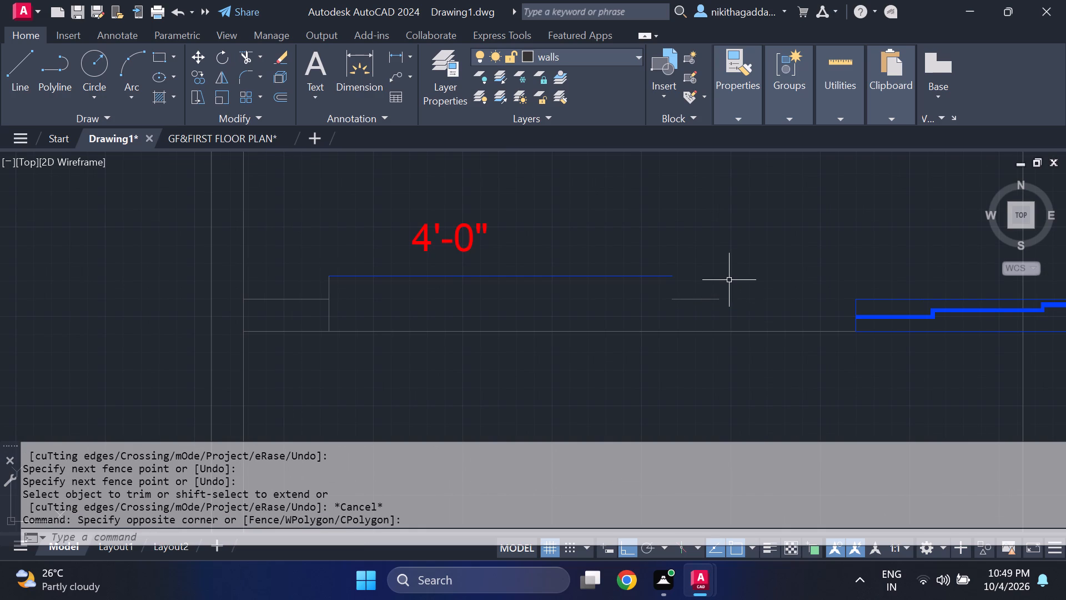
key("l")
key("Return")
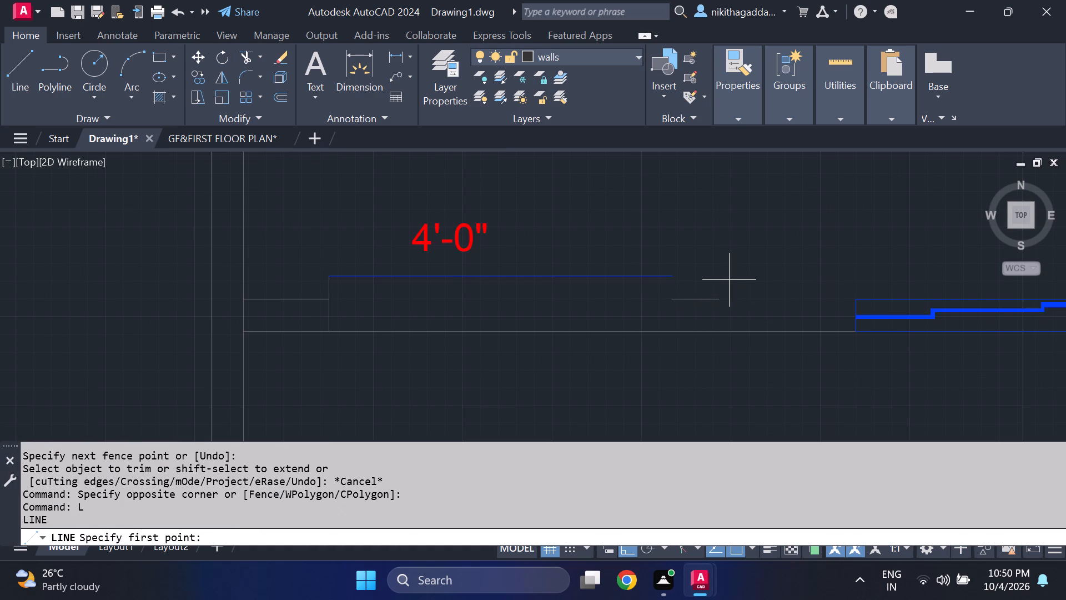
left_click(670, 274)
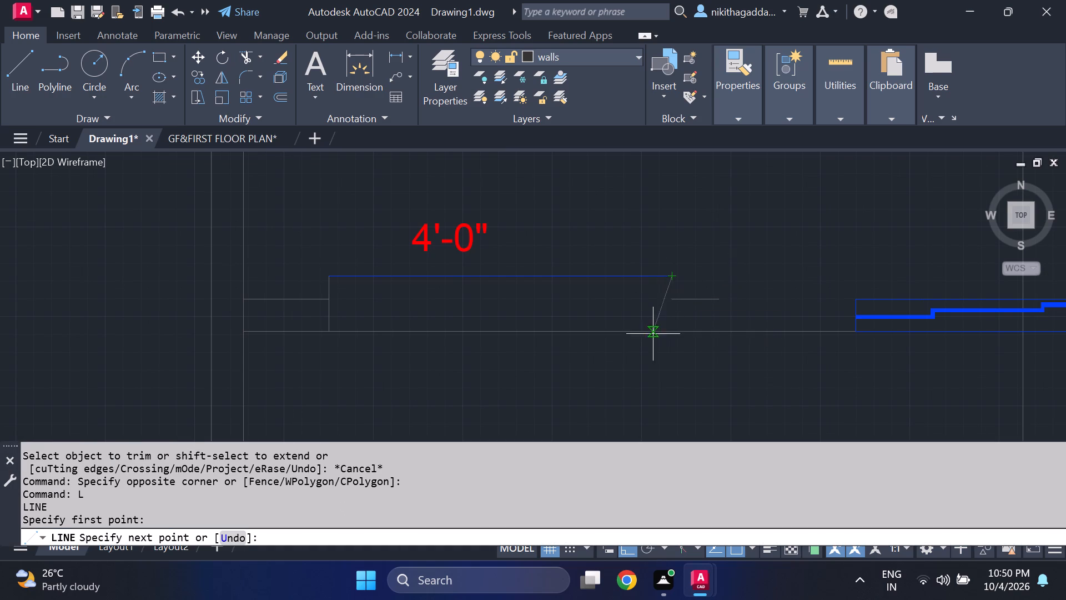
left_click(676, 327)
key("Escape")
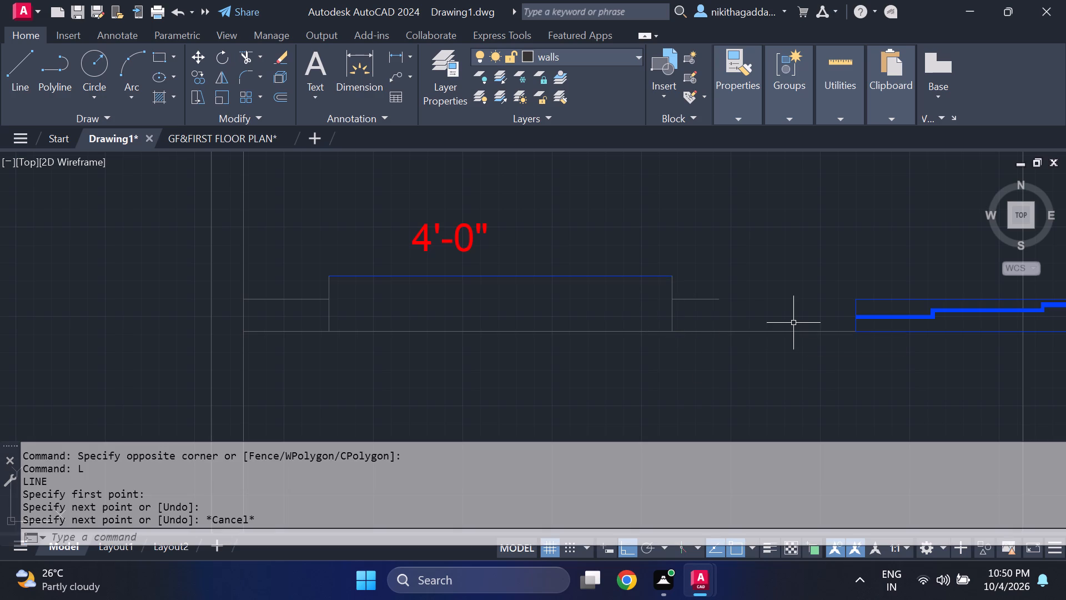
Move the puja window along the front wall so its outer end meets the inner face of the new plan's right outer wall.
middle_click_drag(829, 319, 634, 335)
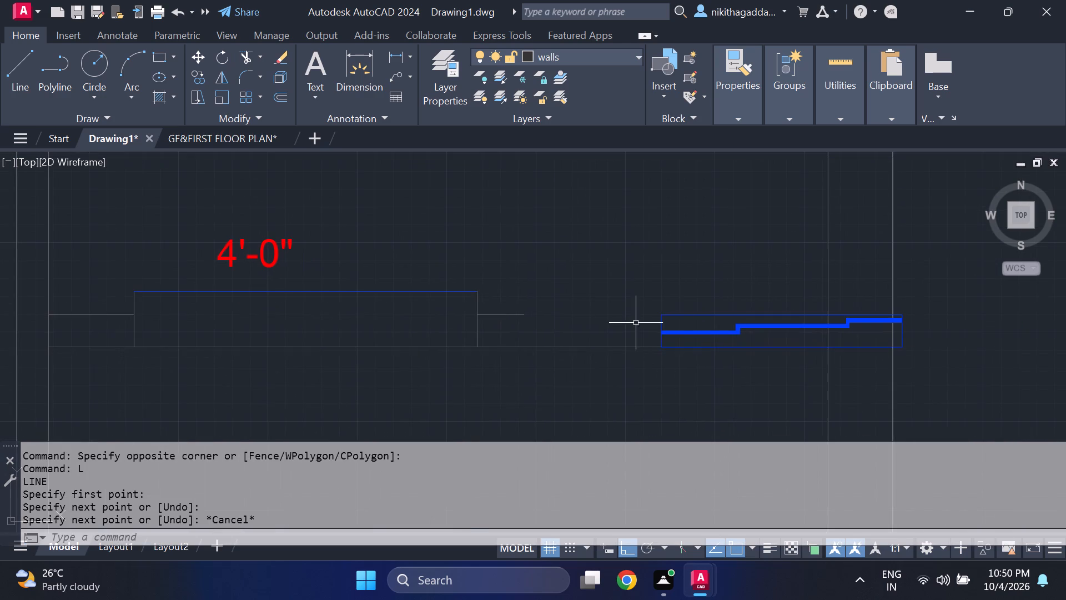
left_click_drag(783, 286, 772, 293)
left_click(619, 330)
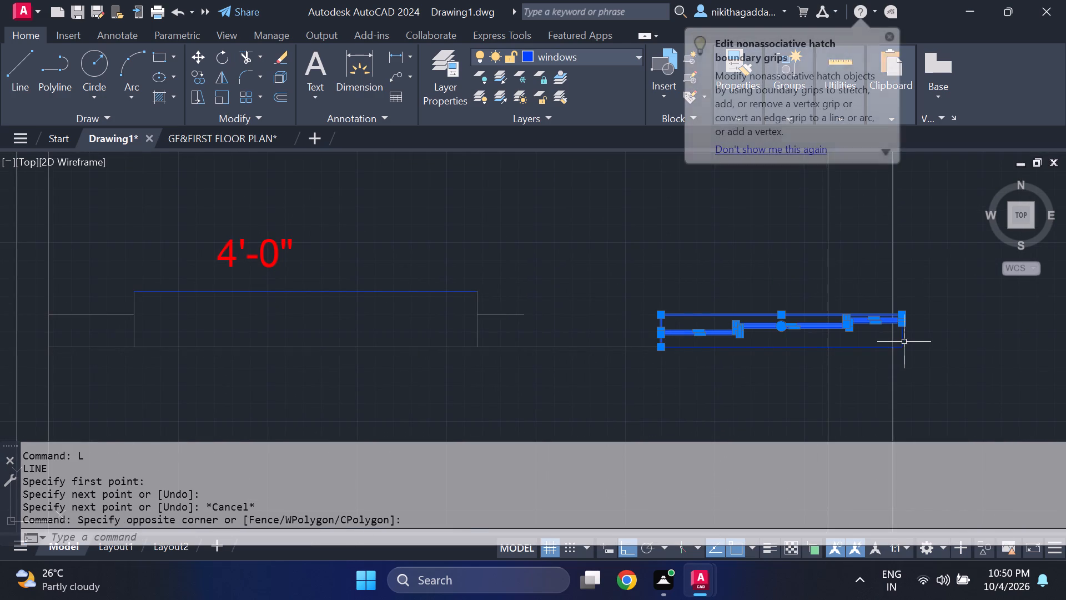
left_click_drag(915, 328, 903, 333)
left_click(897, 338)
scroll(821, 342, "up", 1)
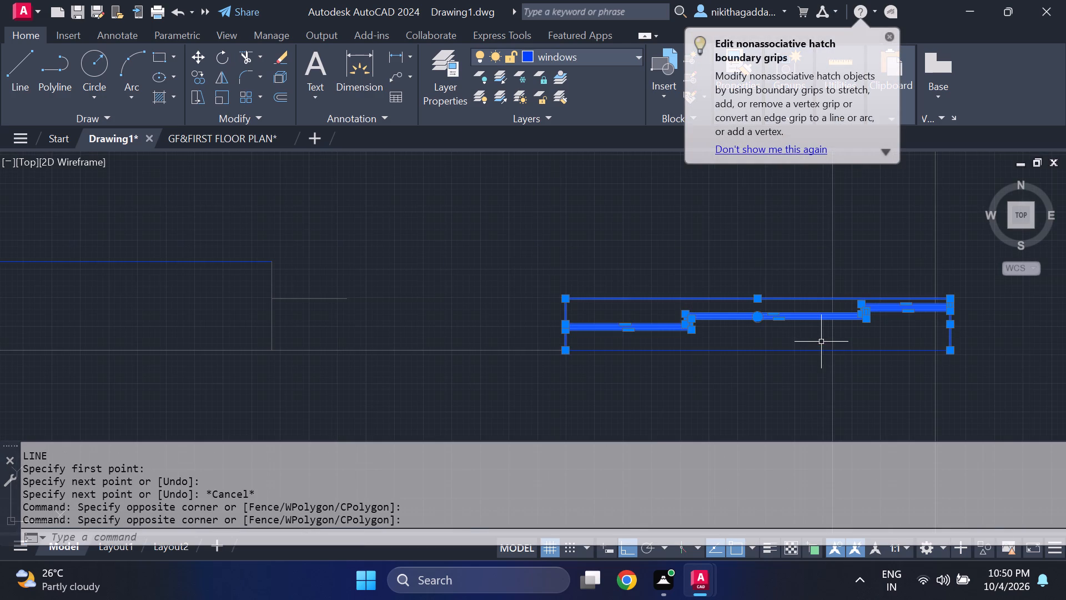
left_click(777, 351)
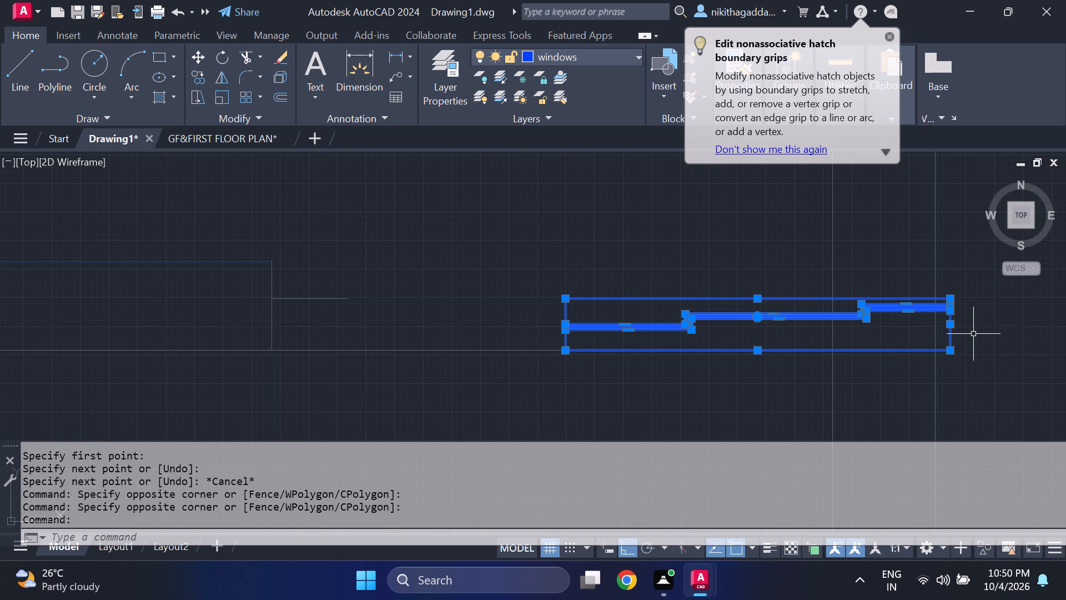
key("m")
key("Return")
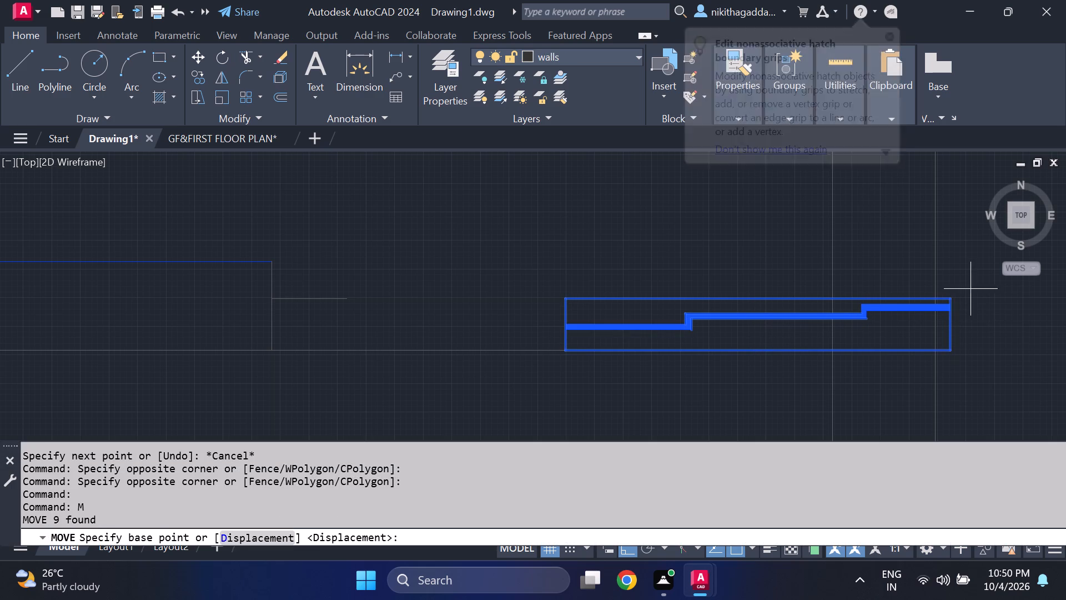
left_click(953, 296)
left_click(829, 297)
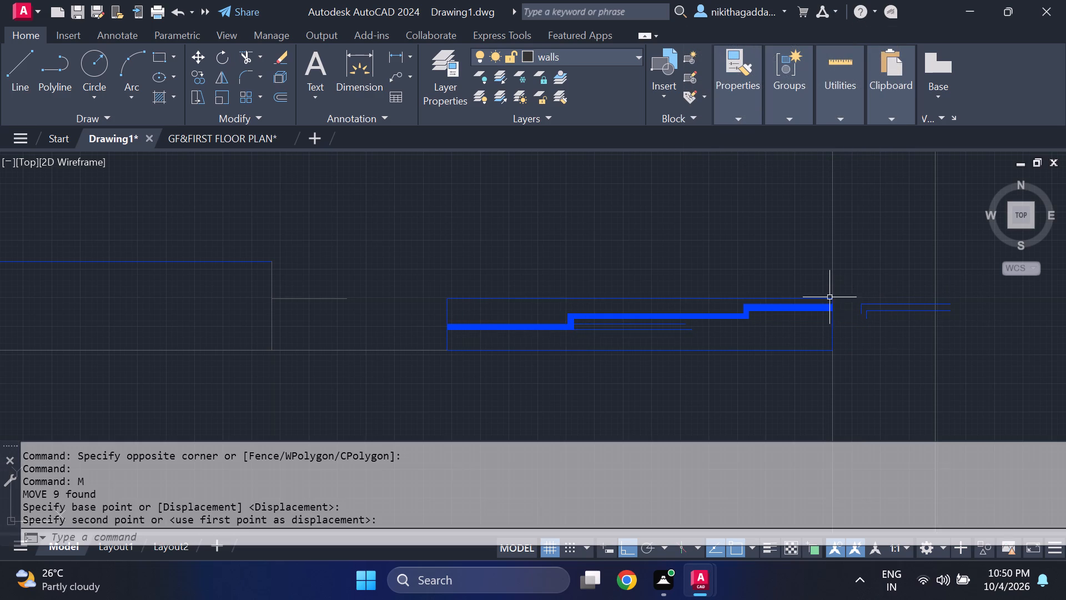
Extend the front wall's upper line from the 4'-0" opening to the near end of the puja window.
scroll(862, 288, "down", 2)
scroll(806, 306, "up", 1)
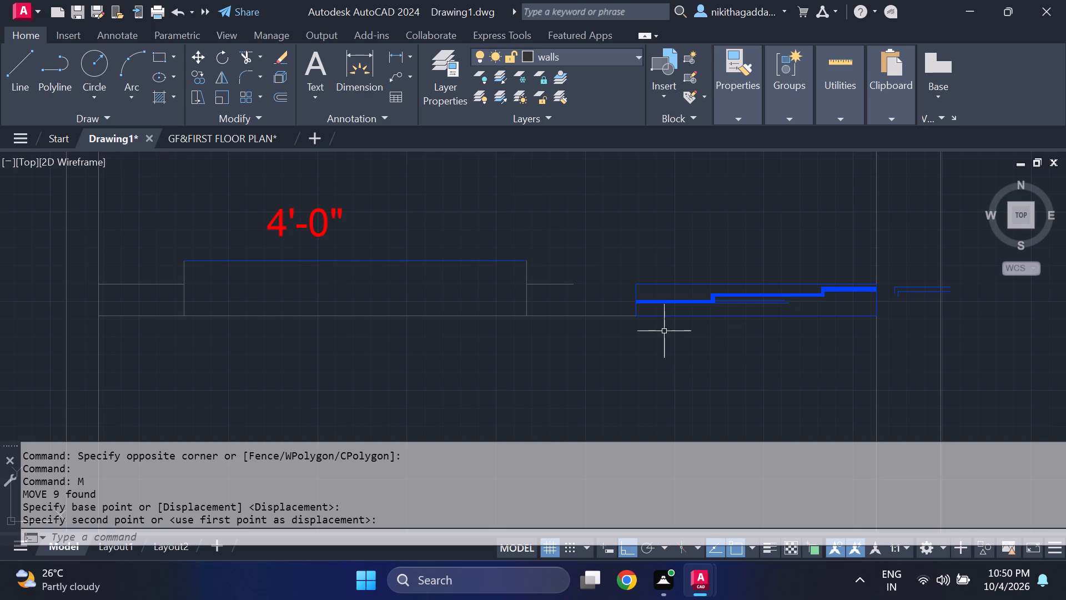
type("EX")
key("Return")
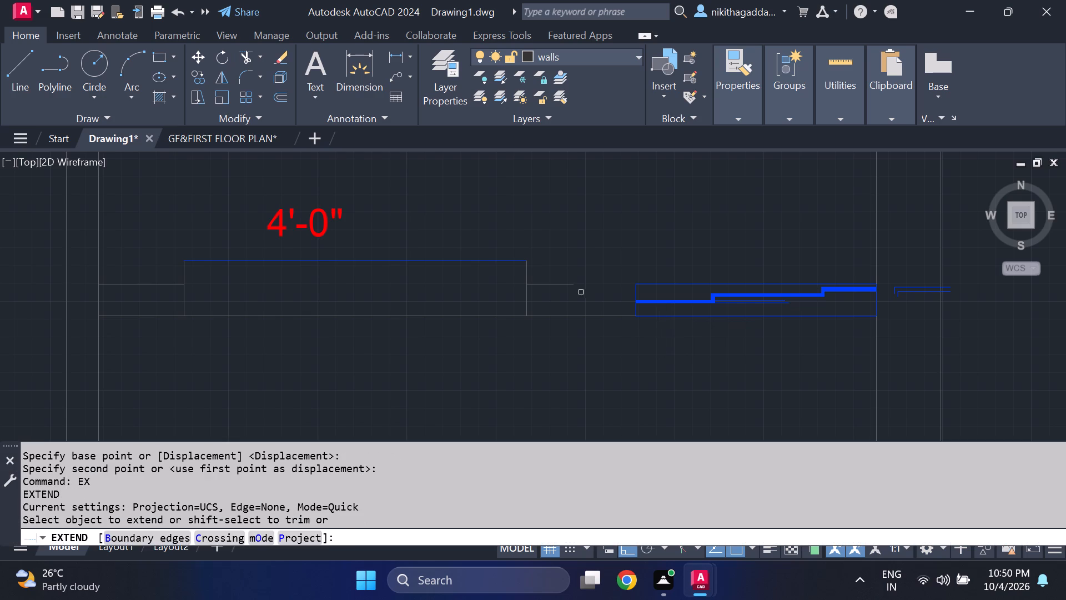
left_click_drag(550, 263, 558, 298)
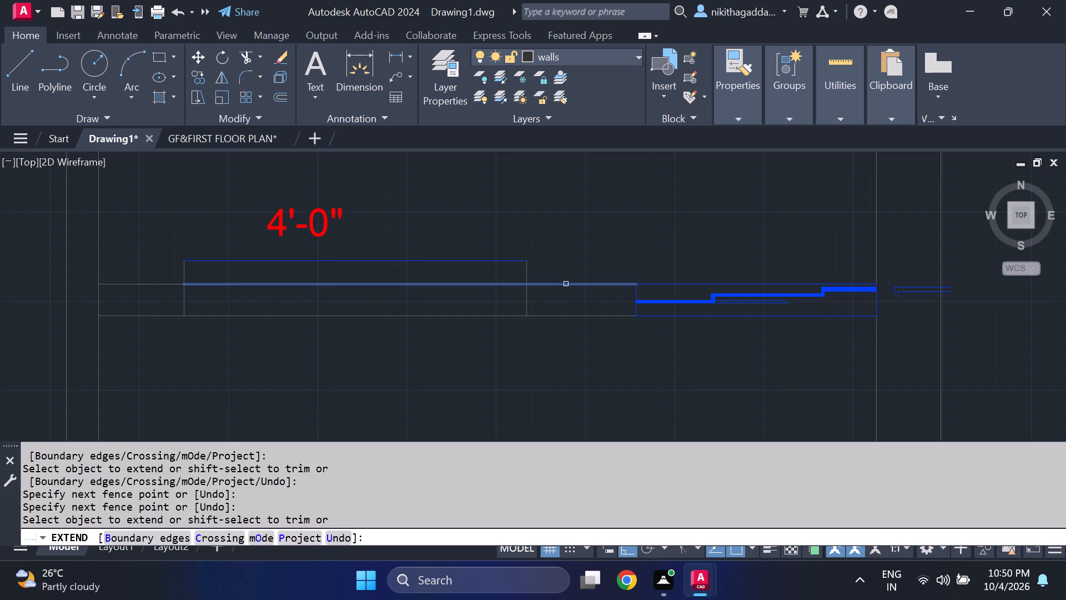
scroll(579, 295, "down", 3)
scroll(579, 304, "up", 1)
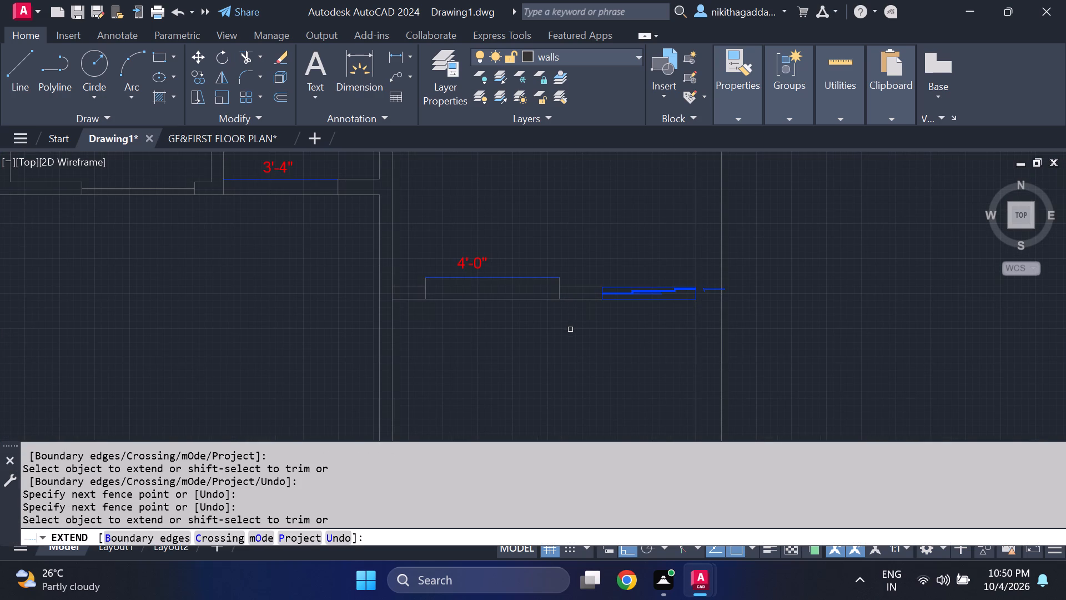
scroll(540, 321, "down", 2)
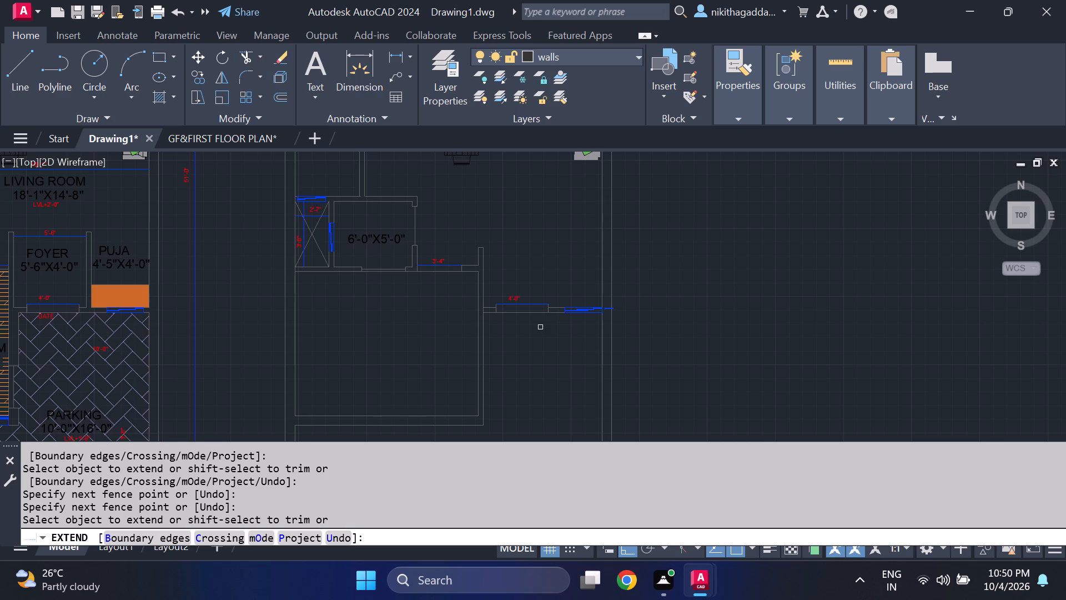
key("Escape")
Start copying the ground floor staircase lines with their 3'-3" dimensions, UP arrow and label, and the front wall window below the stairs.
scroll(531, 331, "down", 1)
middle_click_drag(530, 353, 554, 291)
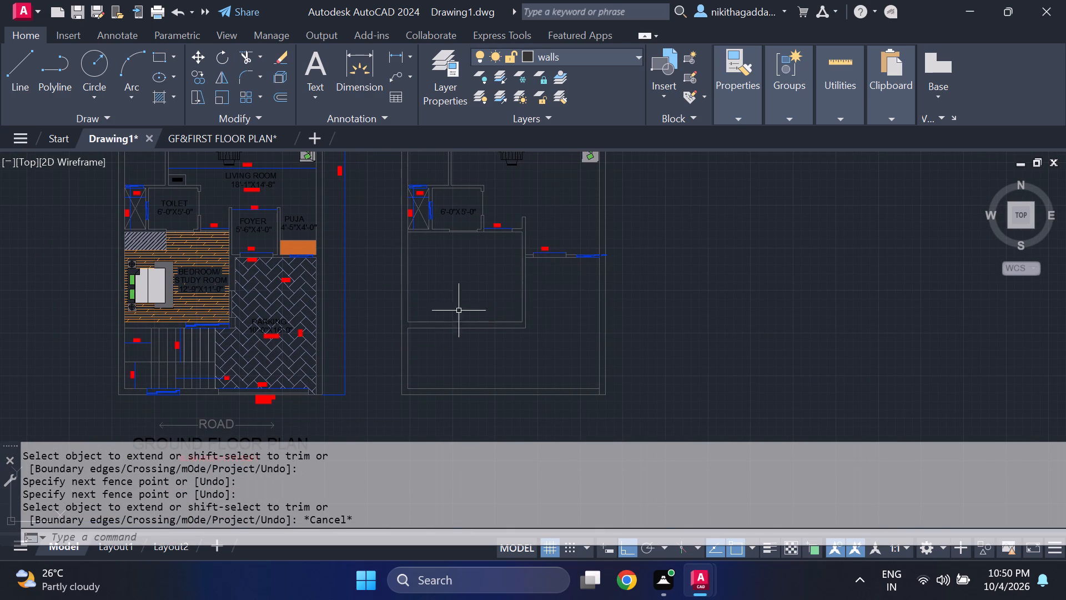
scroll(293, 318, "up", 1)
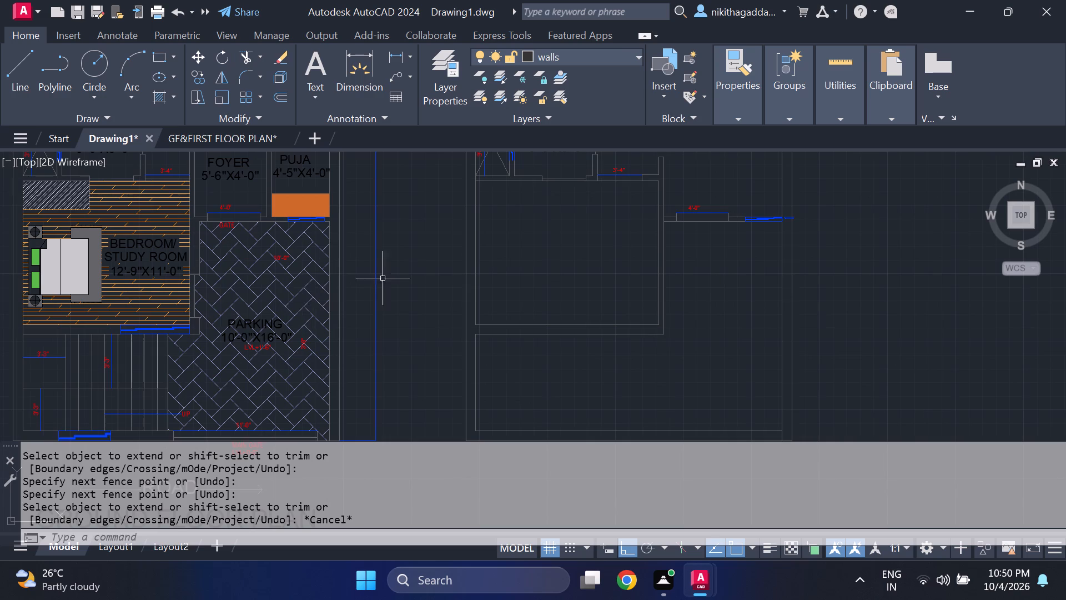
scroll(633, 313, "down", 1)
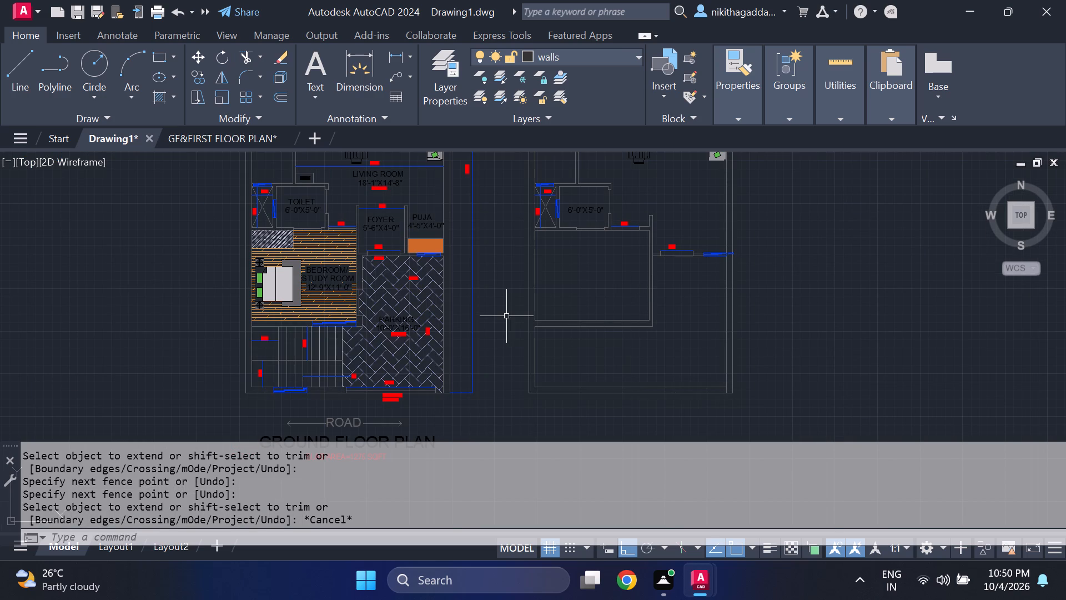
scroll(294, 369, "up", 1)
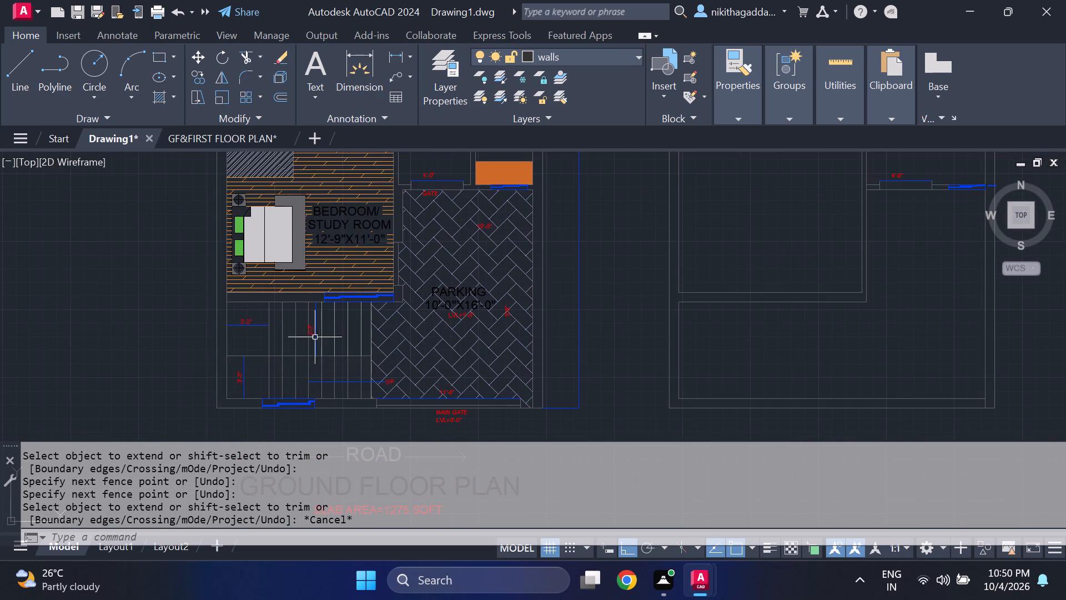
scroll(326, 350, "up", 1)
middle_click_drag(326, 350, 396, 322)
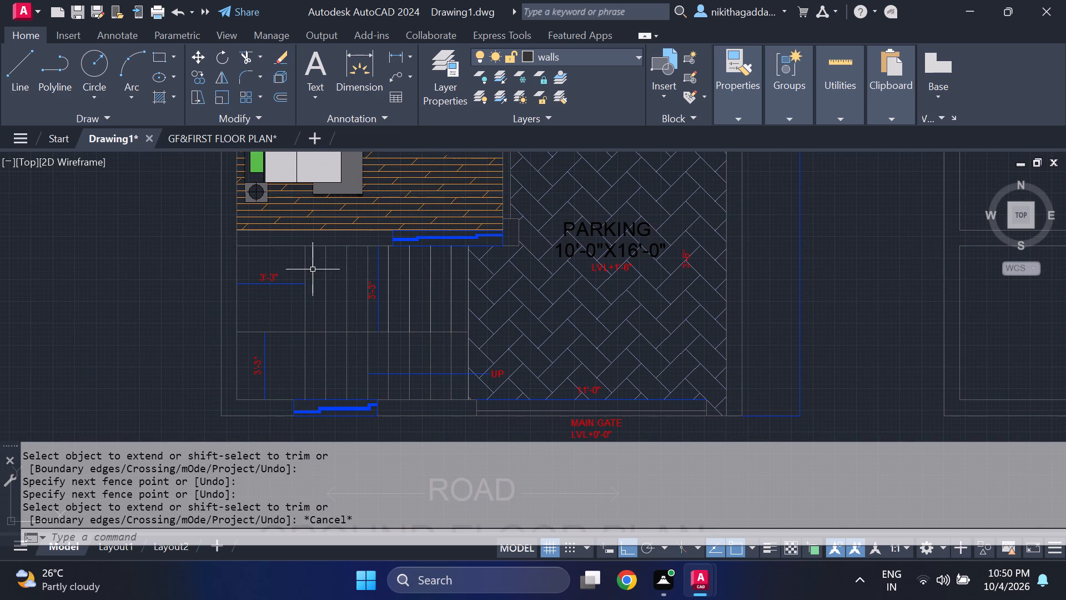
left_click(282, 272)
left_click(248, 354)
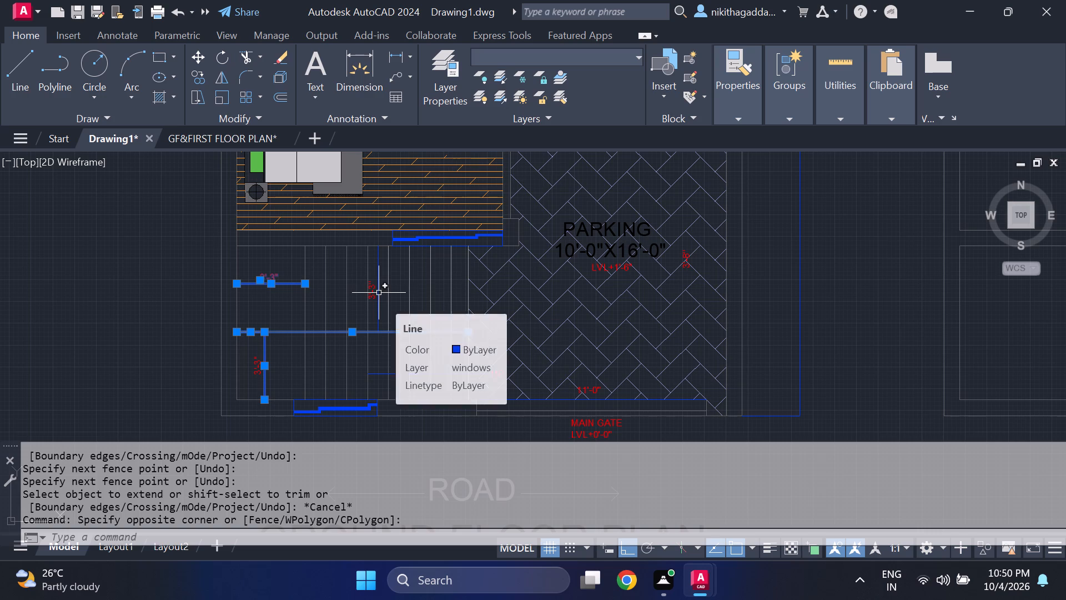
scroll(456, 288, "up", 1)
left_click(457, 287)
left_click(178, 342)
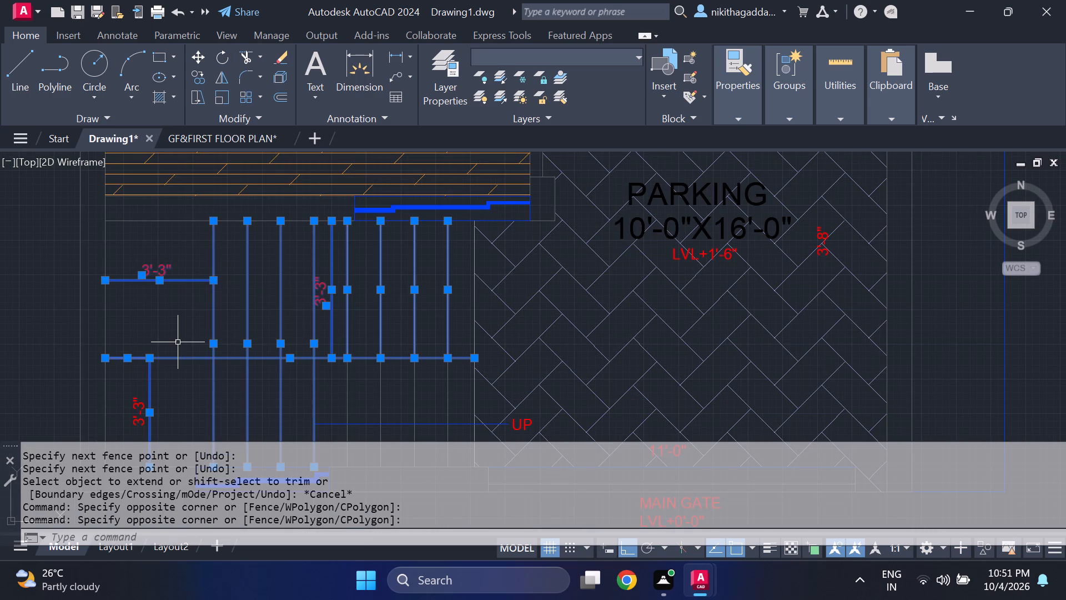
scroll(318, 320, "down", 2)
scroll(321, 372, "up", 3)
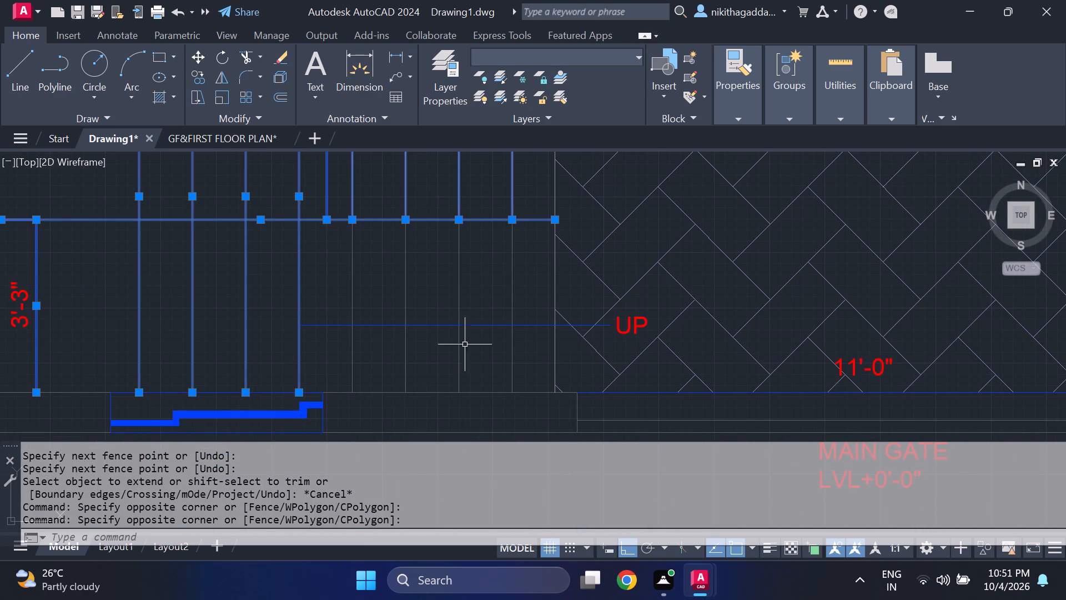
scroll(312, 396, "up", 1)
left_click_drag(354, 395, 326, 407)
scroll(172, 424, "down", 1)
middle_click_drag(174, 421, 263, 330)
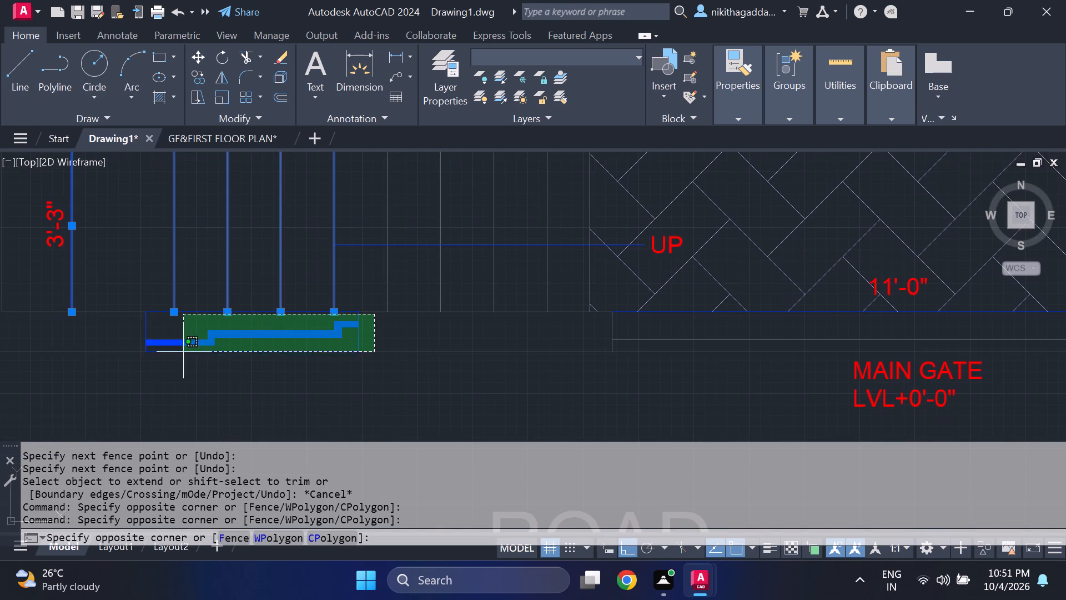
left_click(114, 336)
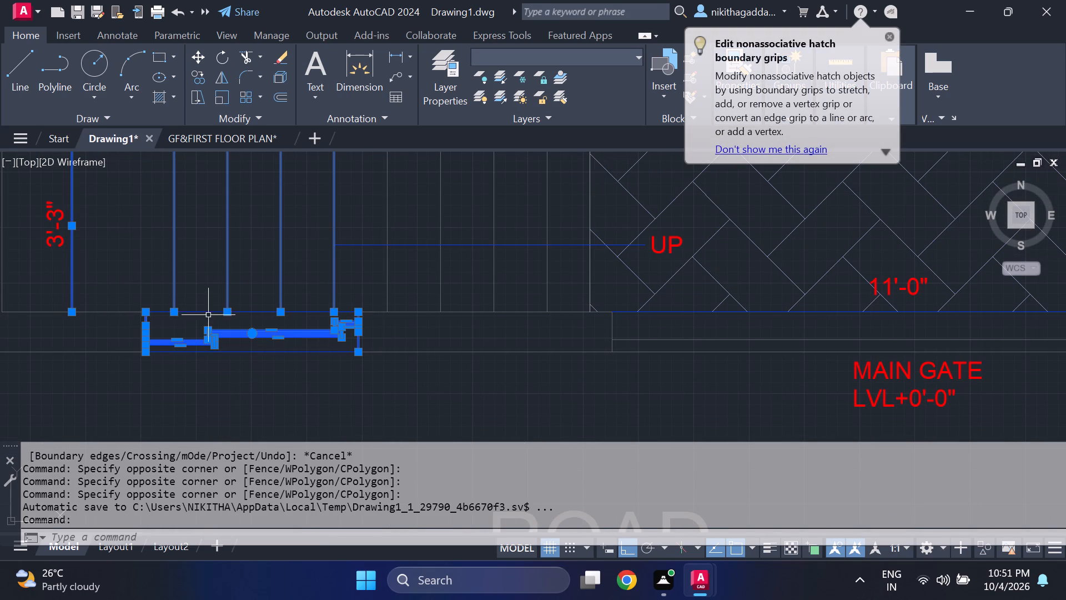
left_click(208, 314)
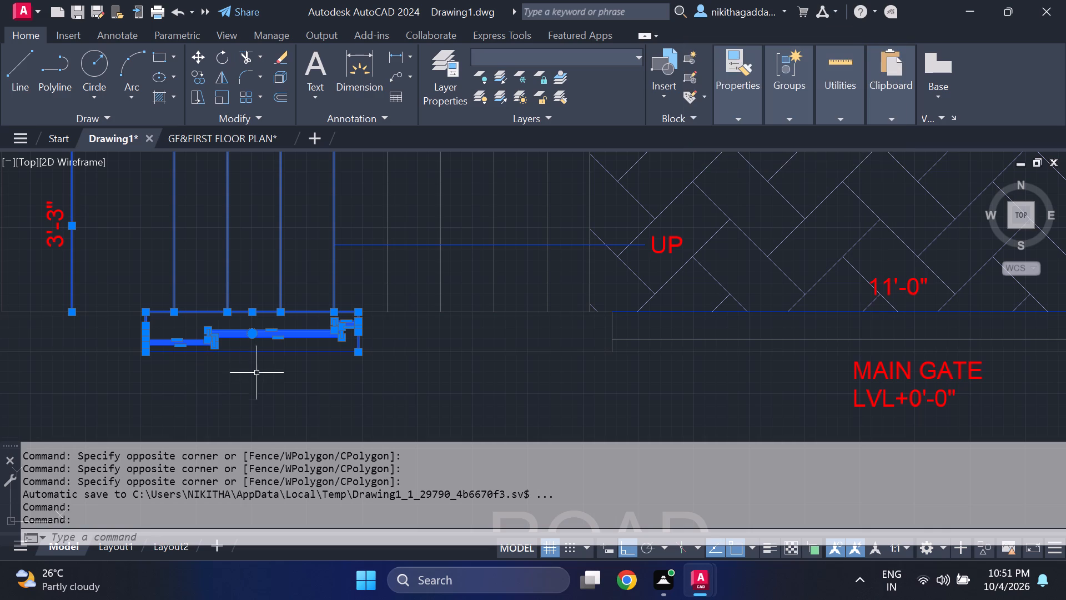
left_click(252, 353)
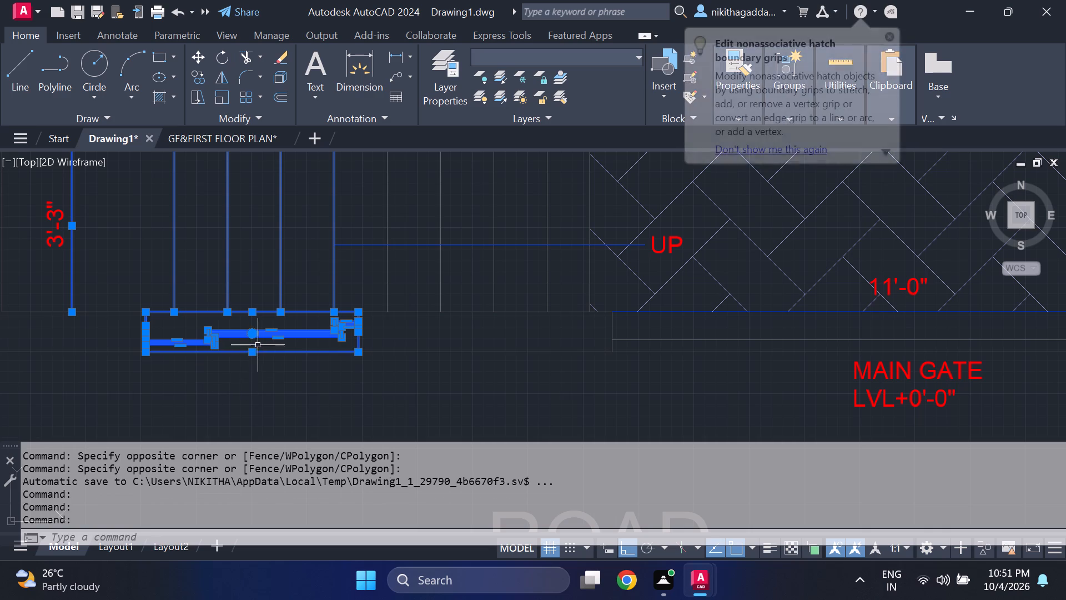
scroll(258, 345, "up", 2)
left_click(272, 308)
left_click(213, 346)
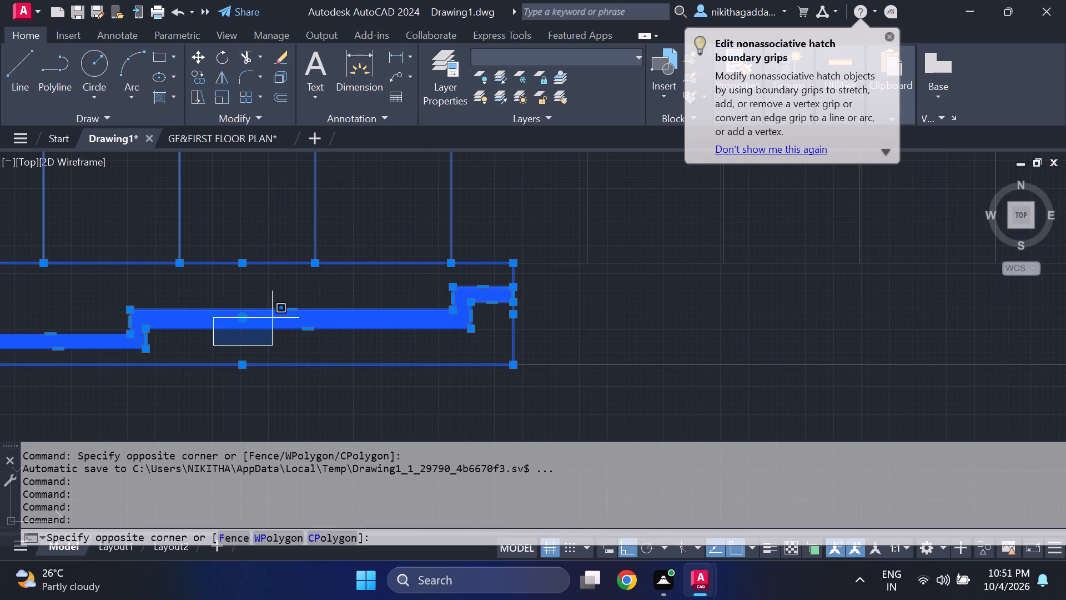
scroll(272, 318, "down", 2)
left_click(233, 330)
scroll(300, 324, "down", 2)
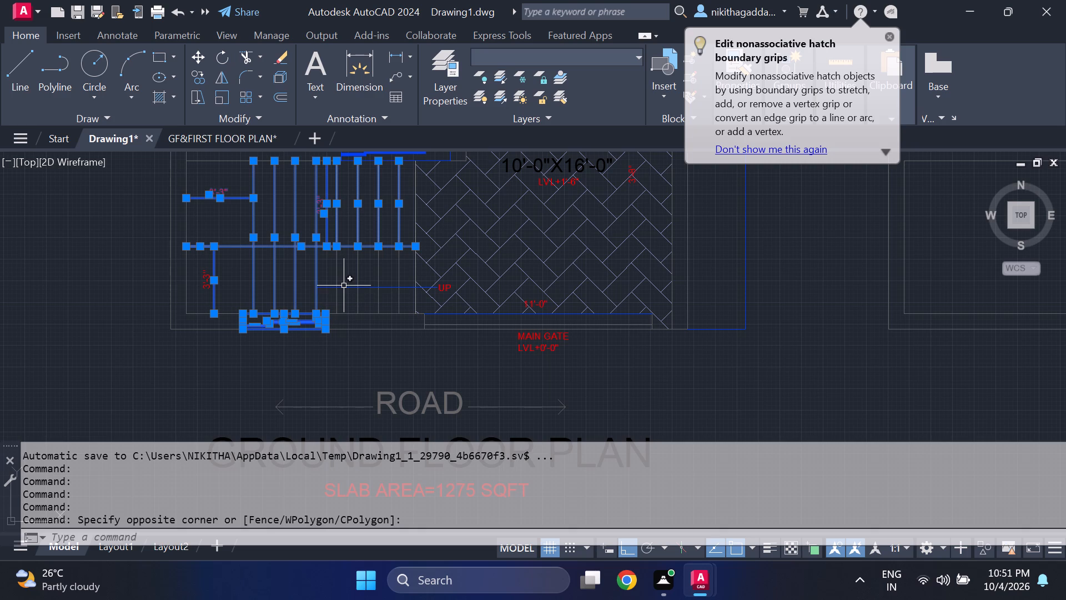
scroll(340, 277, "up", 1)
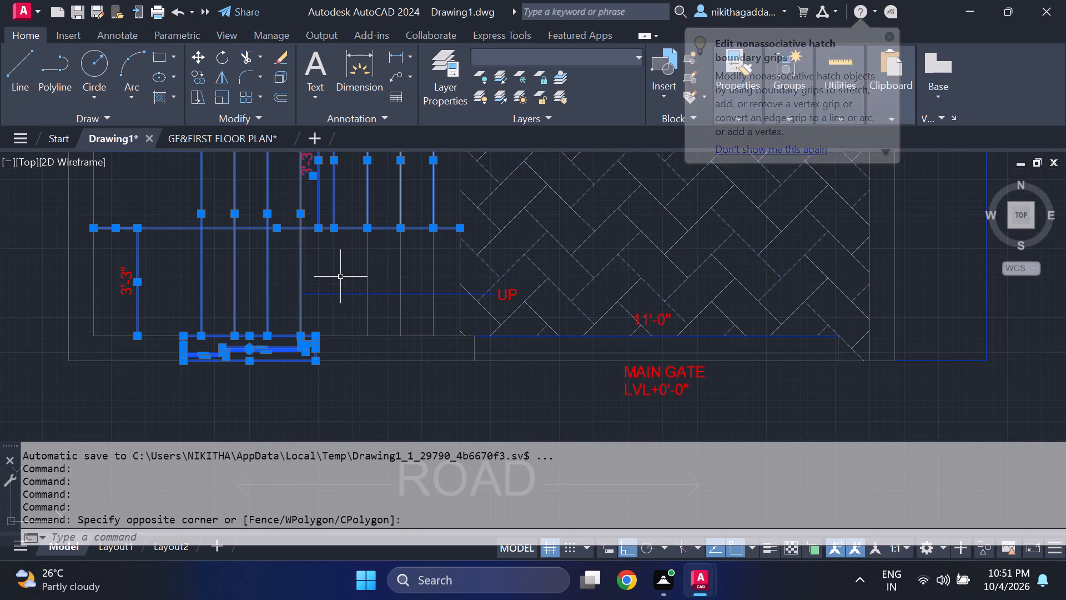
left_click(127, 261)
left_click(114, 294)
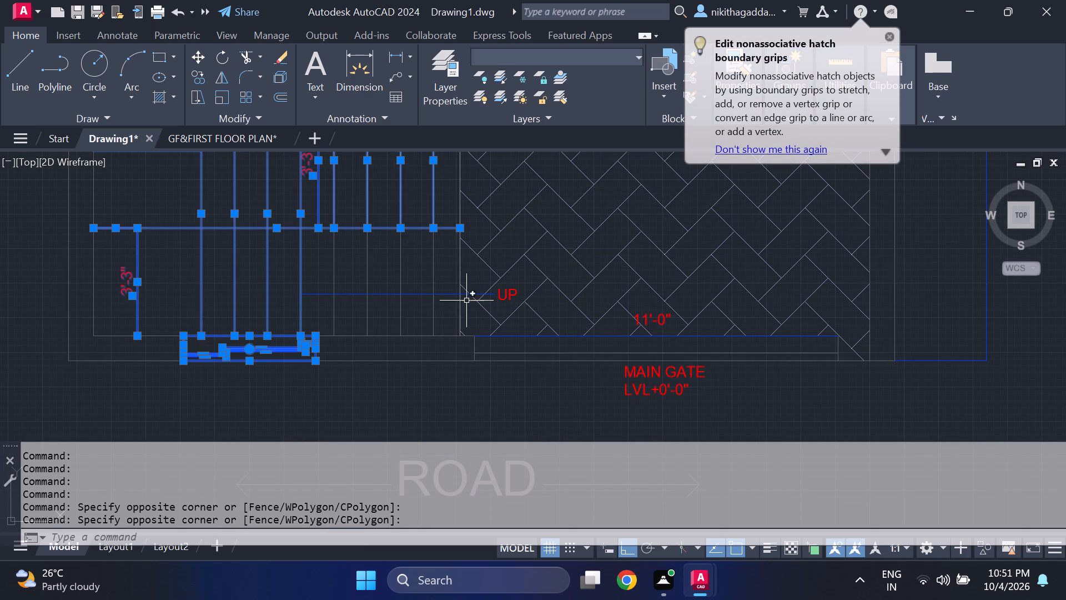
scroll(496, 307, "down", 2)
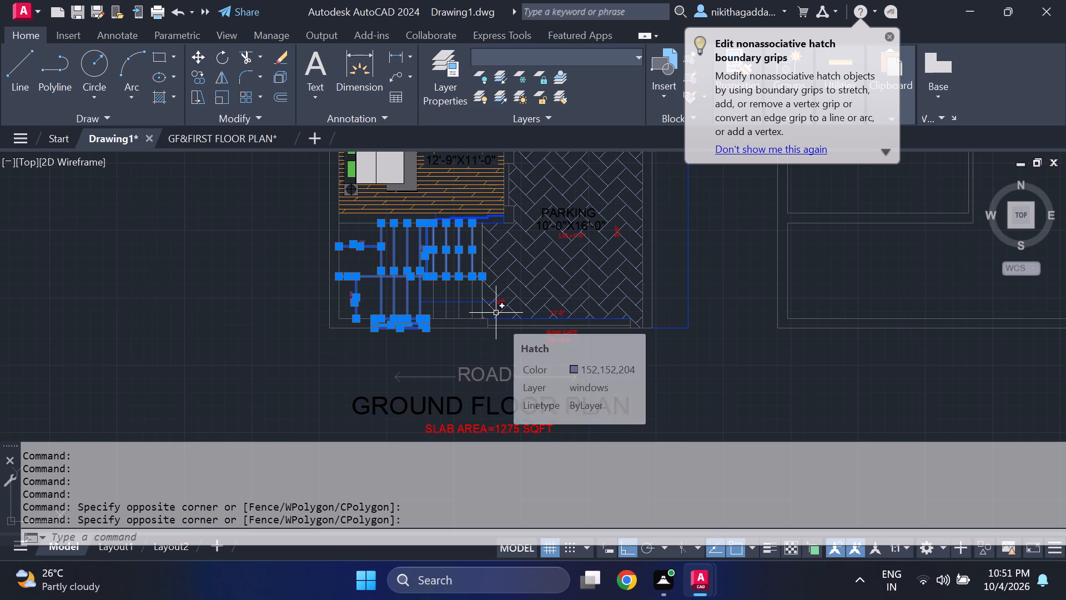
scroll(492, 314, "up", 1)
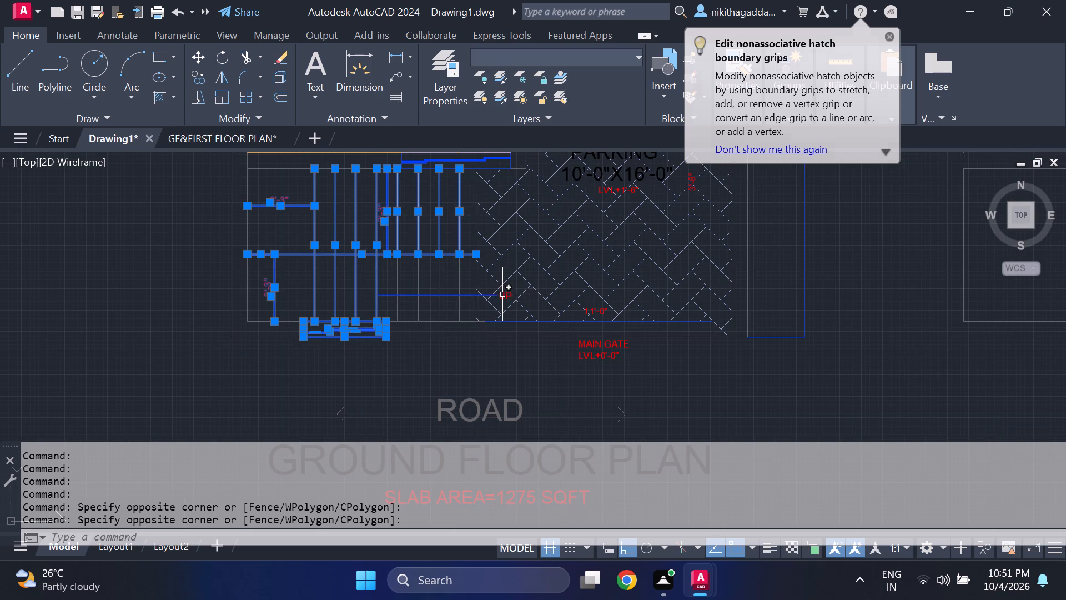
left_click(502, 294)
scroll(467, 291, "up", 2)
left_click(486, 281)
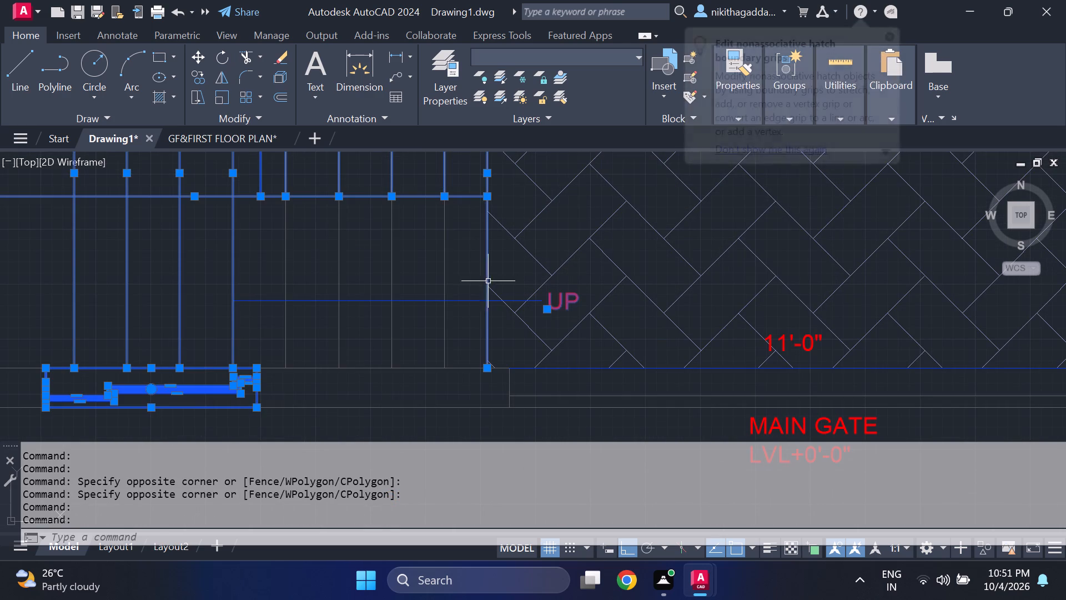
left_click_drag(467, 267, 445, 267)
left_click(217, 301)
scroll(294, 261, "down", 1)
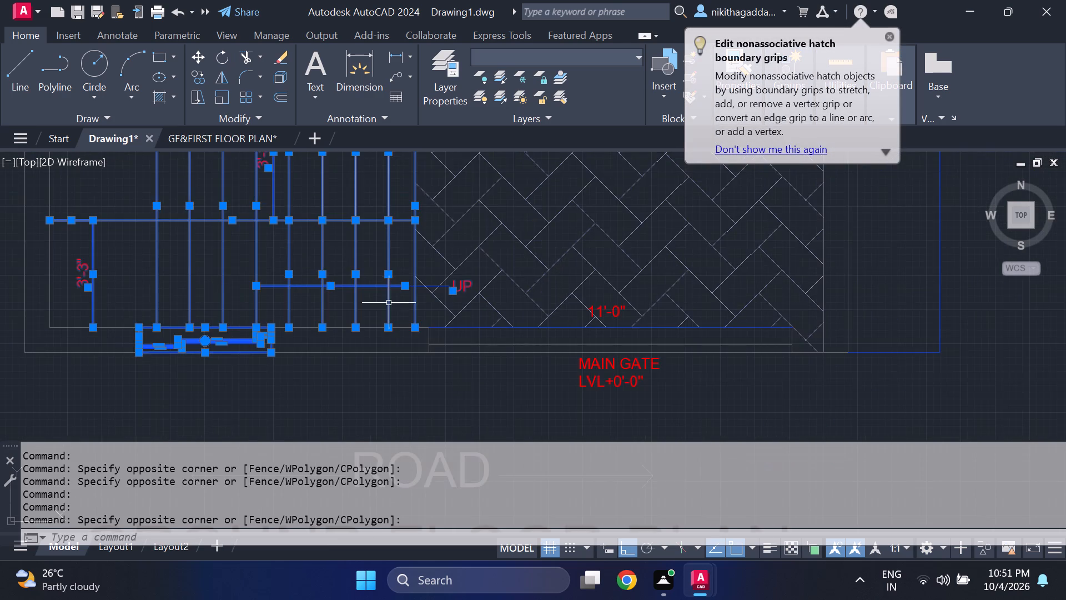
scroll(391, 305, "up", 2)
left_click(439, 255)
scroll(348, 247, "down", 2)
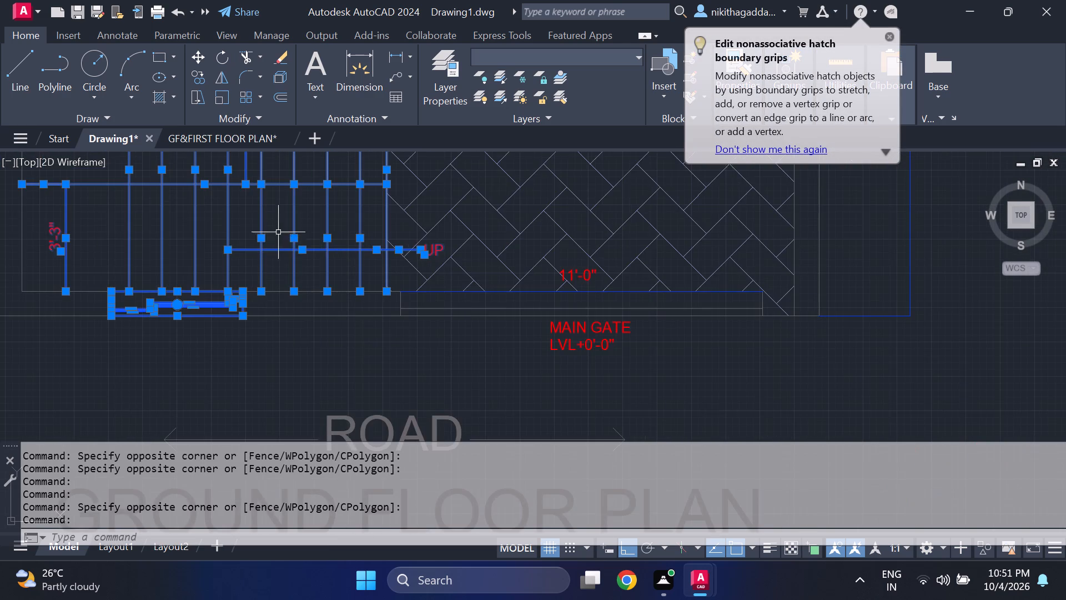
middle_click_drag(280, 229, 336, 376)
middle_click(338, 378)
scroll(365, 270, "down", 2)
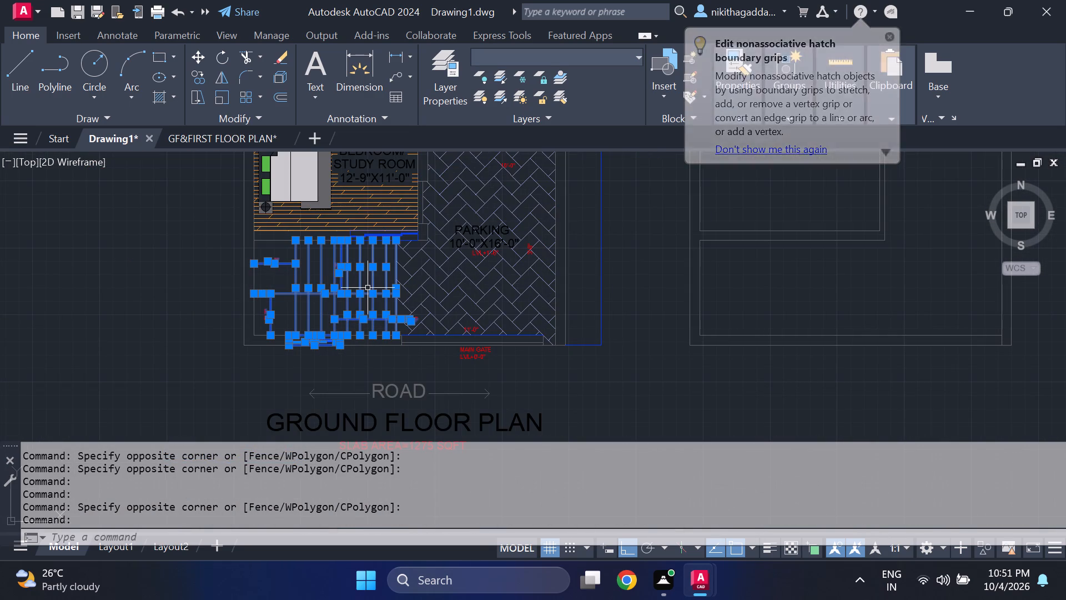
type("CO")
key("Return")
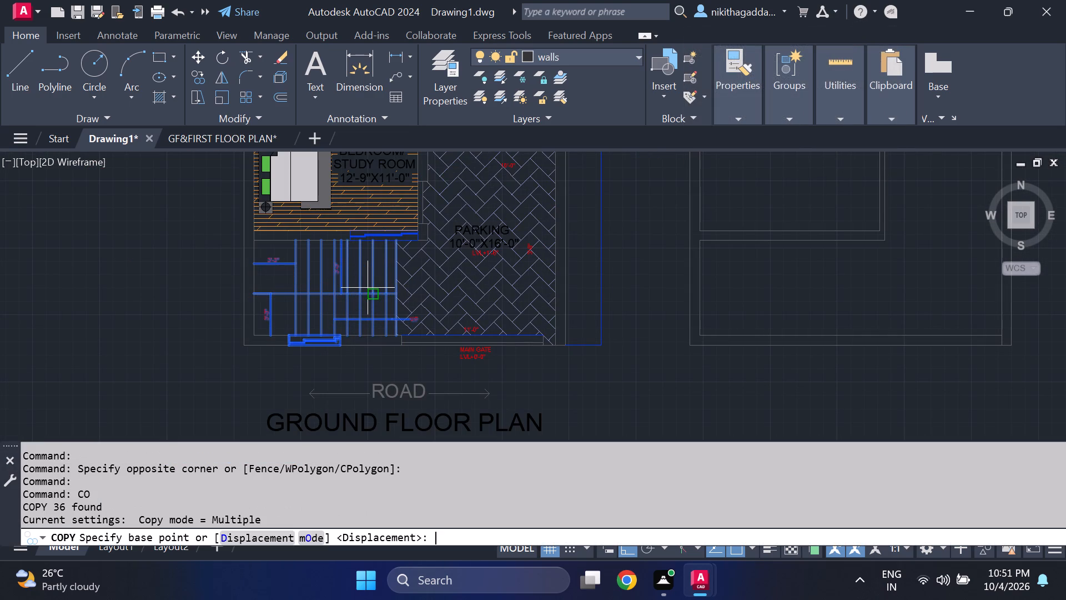
Place the copied staircase with its dimensions, UP arrow and window against the inner face of the new plan's left outer wall.
left_click(255, 266)
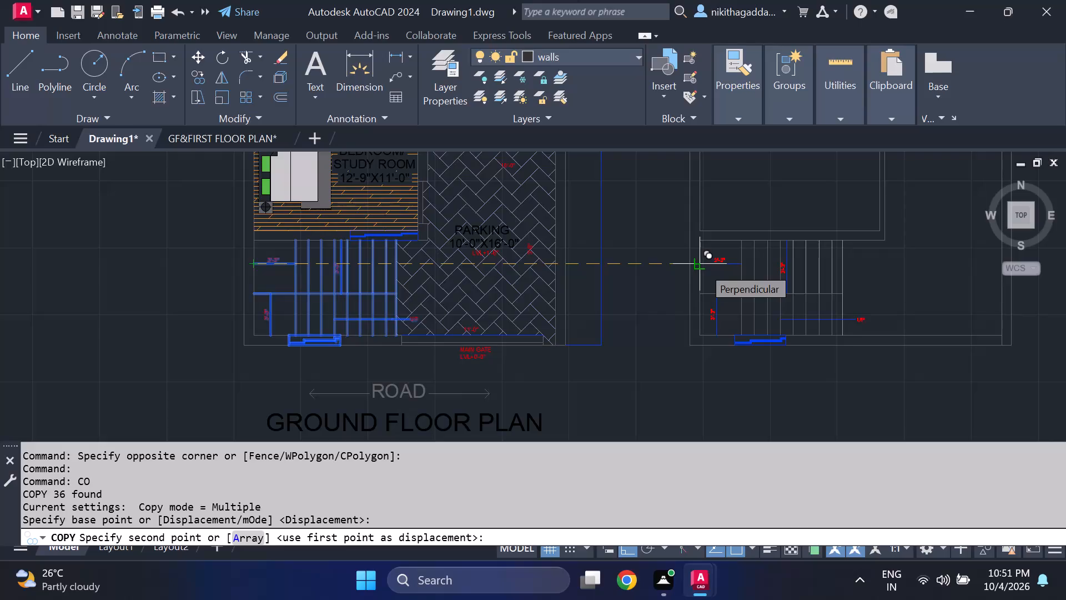
left_click(702, 267)
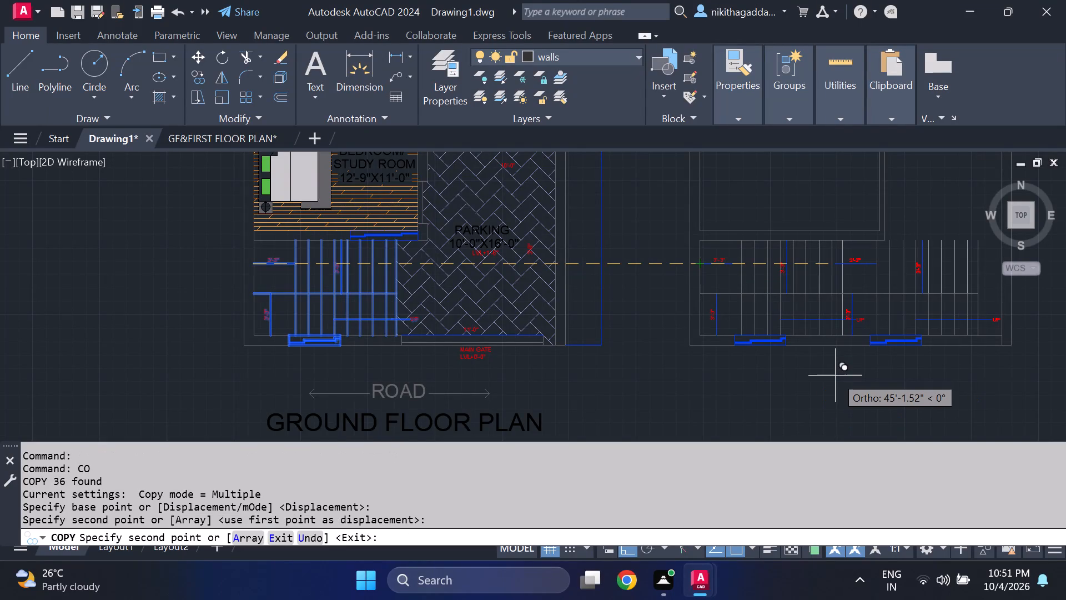
key("Escape")
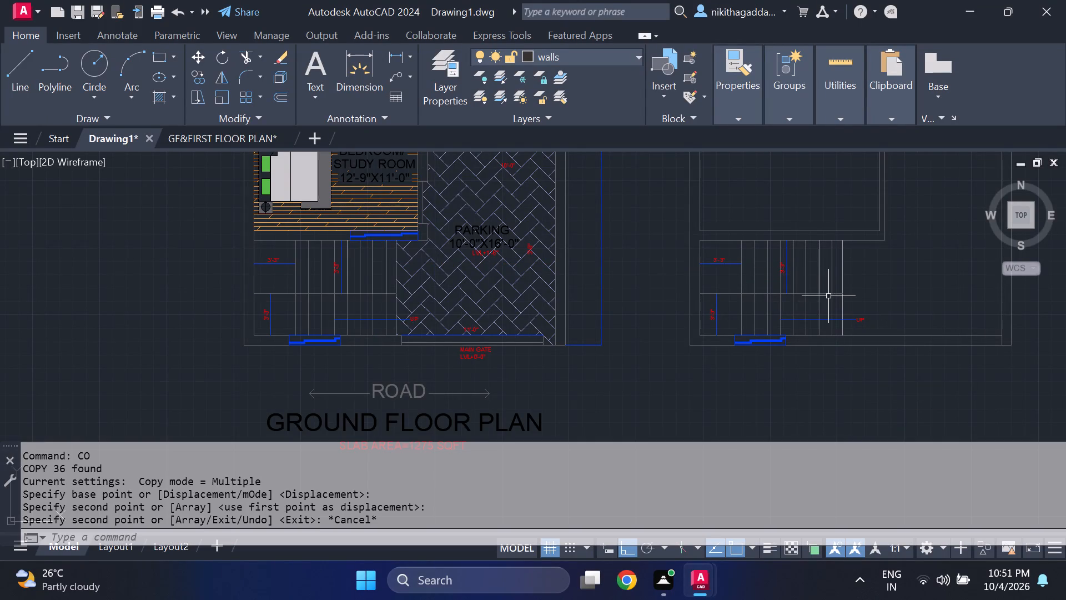
Move the new staircase's last four upper-flight tread lines and its end line to the walls layer.
middle_click_drag(830, 294, 800, 333)
middle_click(800, 333)
scroll(798, 331, "up", 1)
scroll(842, 266, "up", 1)
left_click(848, 283)
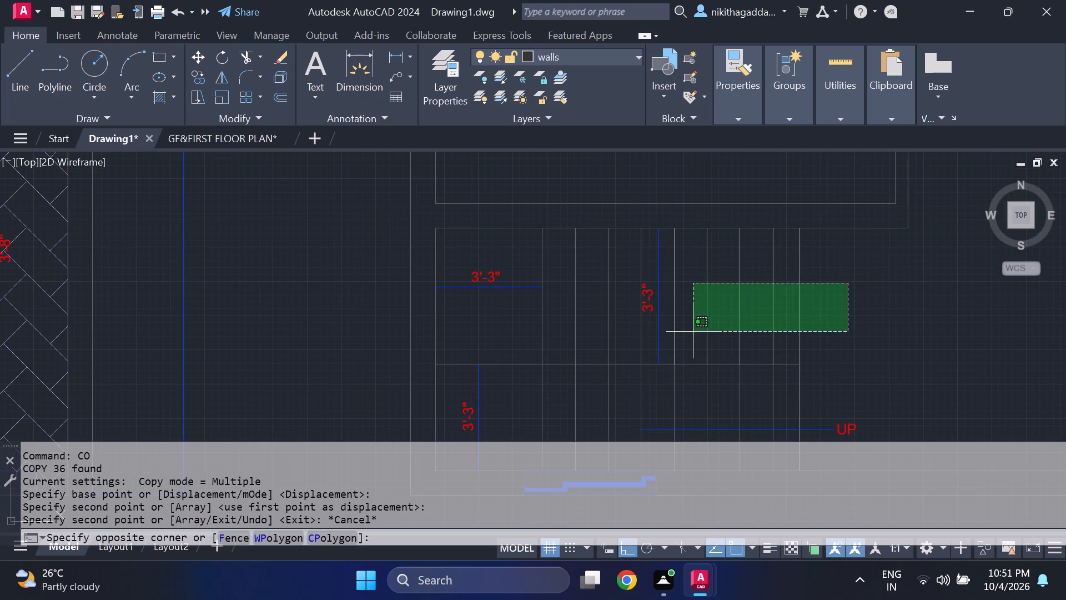
left_click(666, 333)
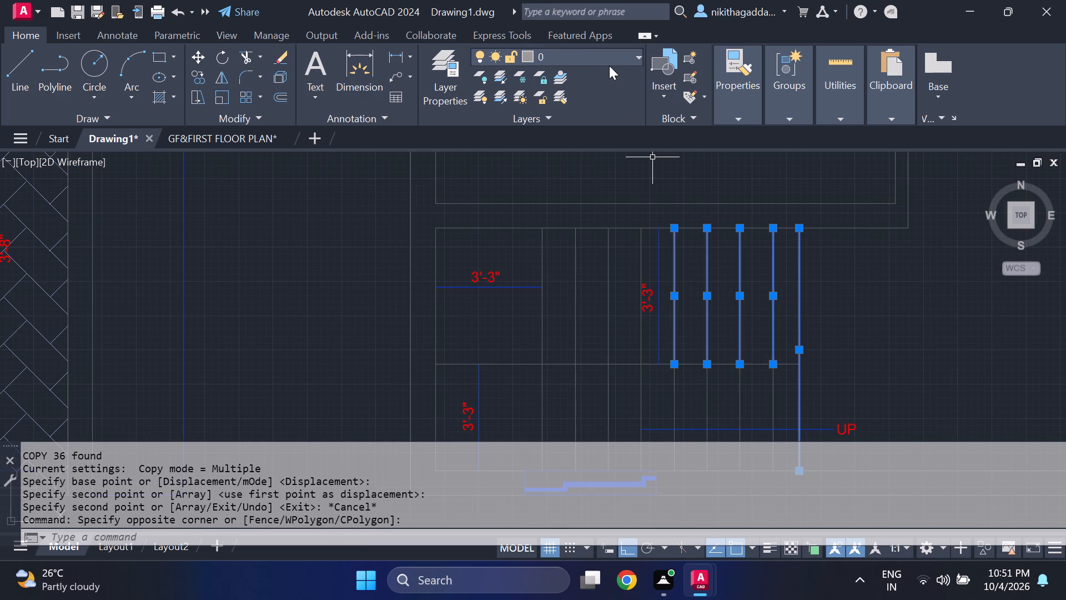
left_click(615, 56)
left_click(576, 158)
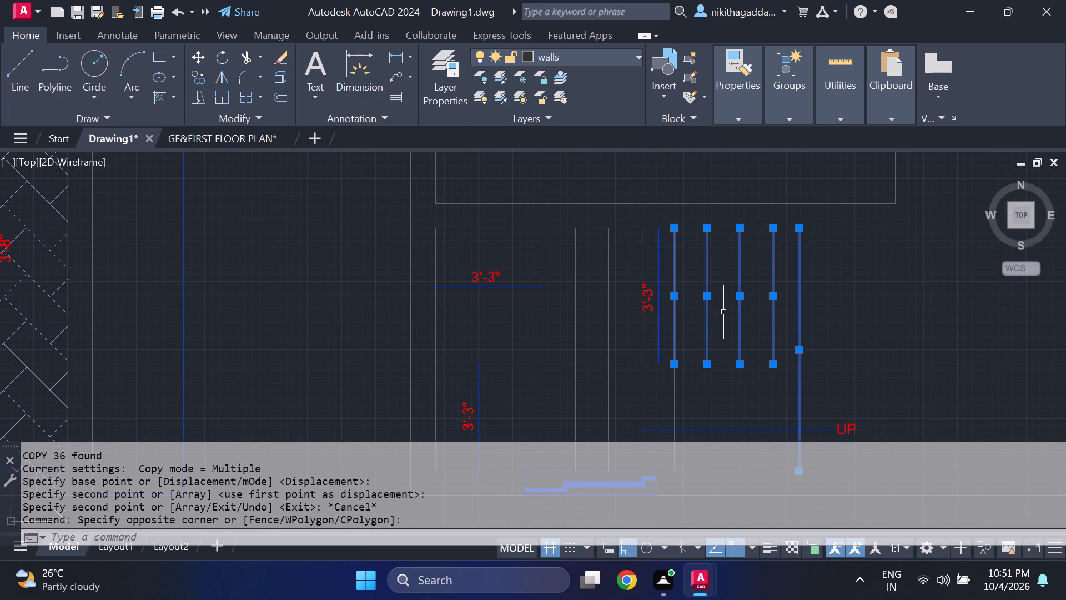
key("Escape")
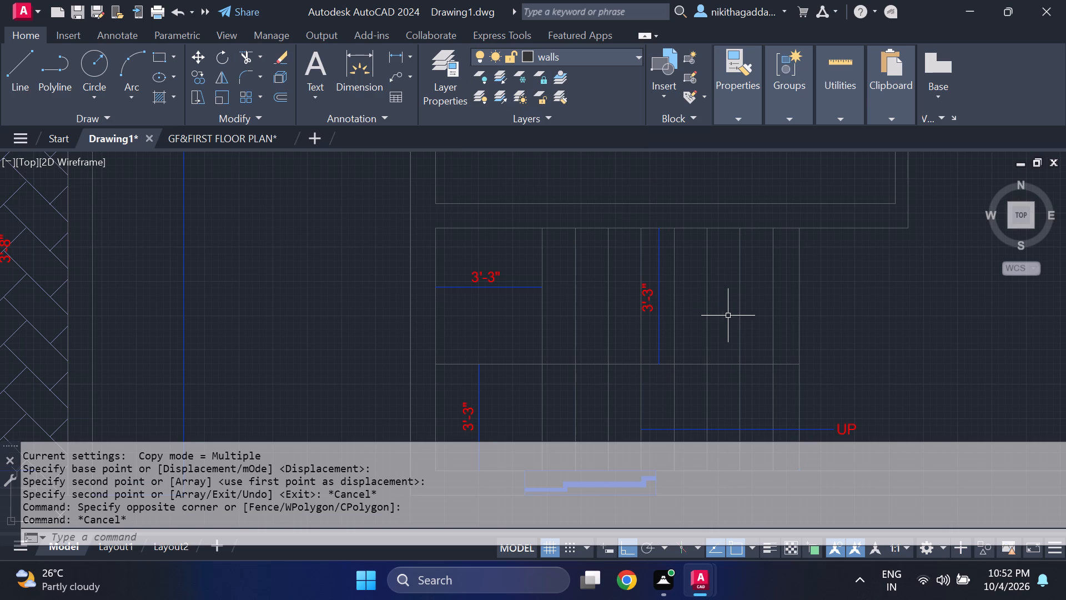
Delete the vertical 3'-3" dimension text and line across the upper flight of the new staircase.
scroll(811, 373, "down", 2)
middle_click_drag(816, 400, 737, 316)
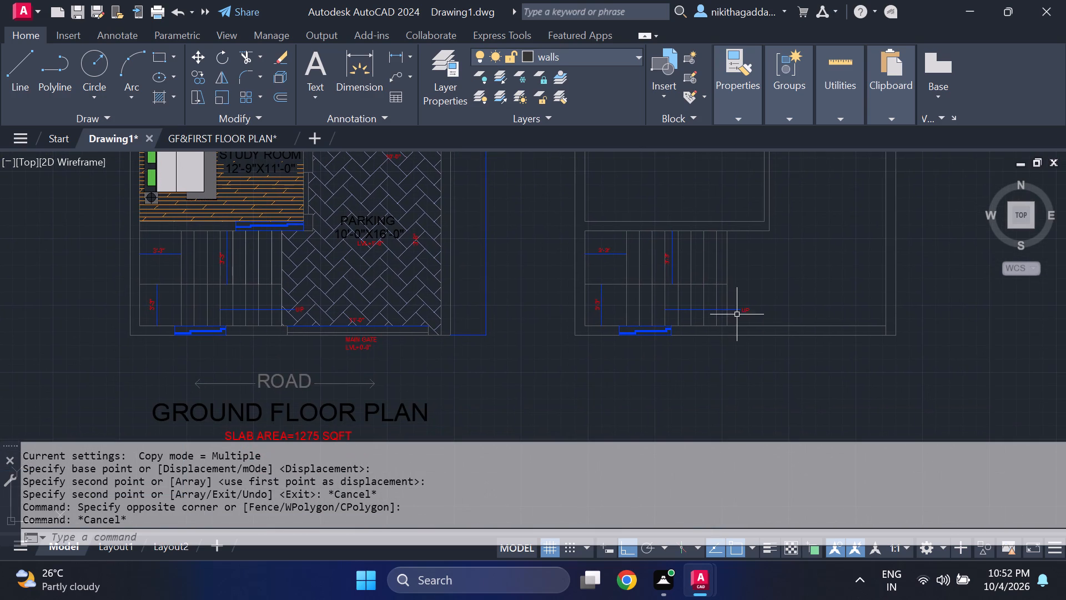
middle_click_drag(752, 293, 765, 347)
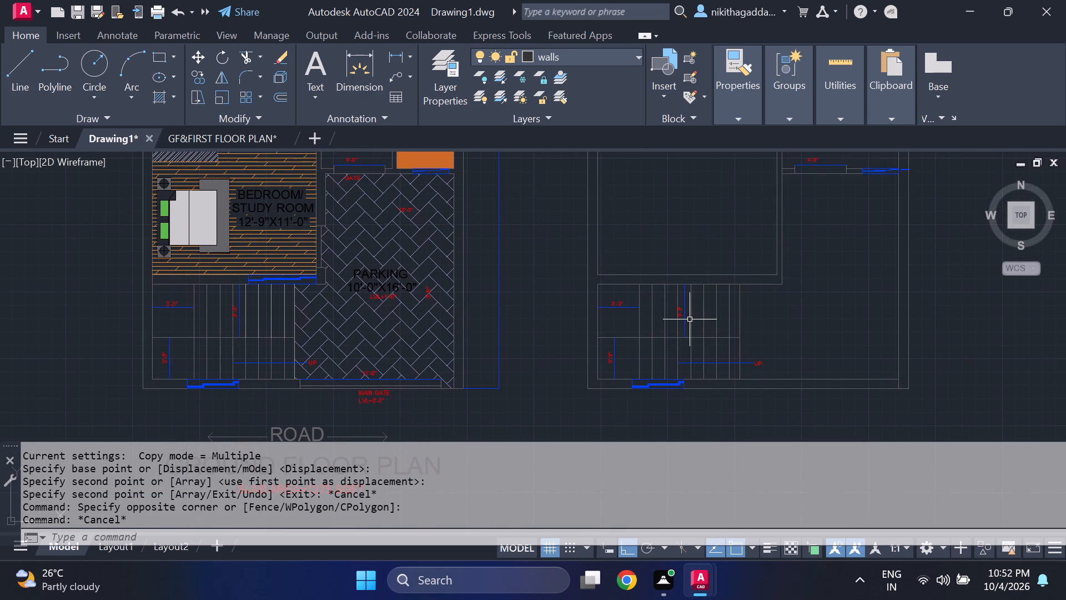
scroll(682, 315, "up", 2)
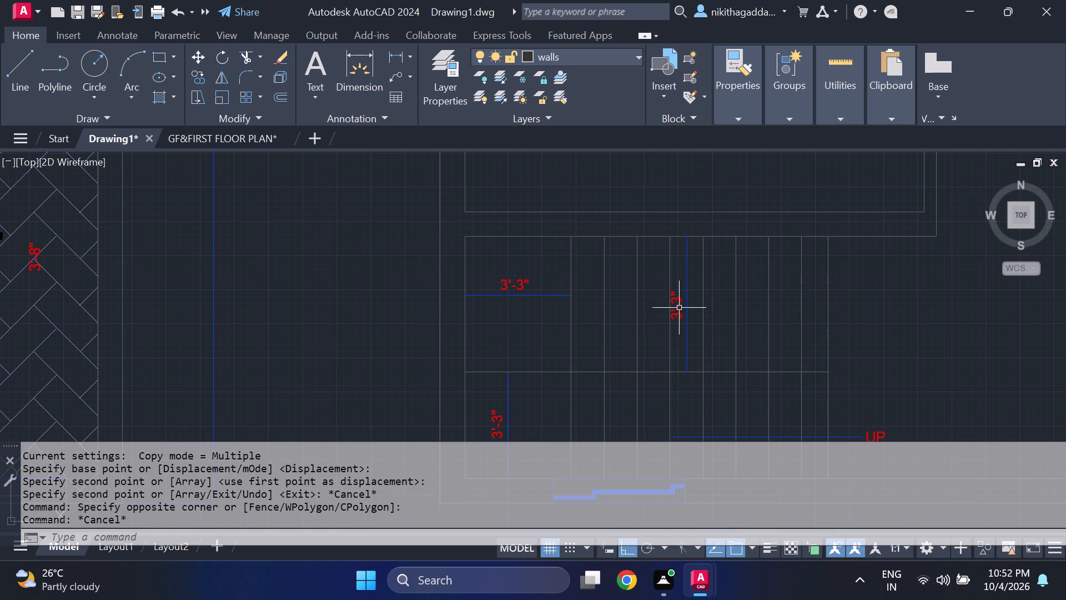
left_click(680, 306)
left_click(688, 295)
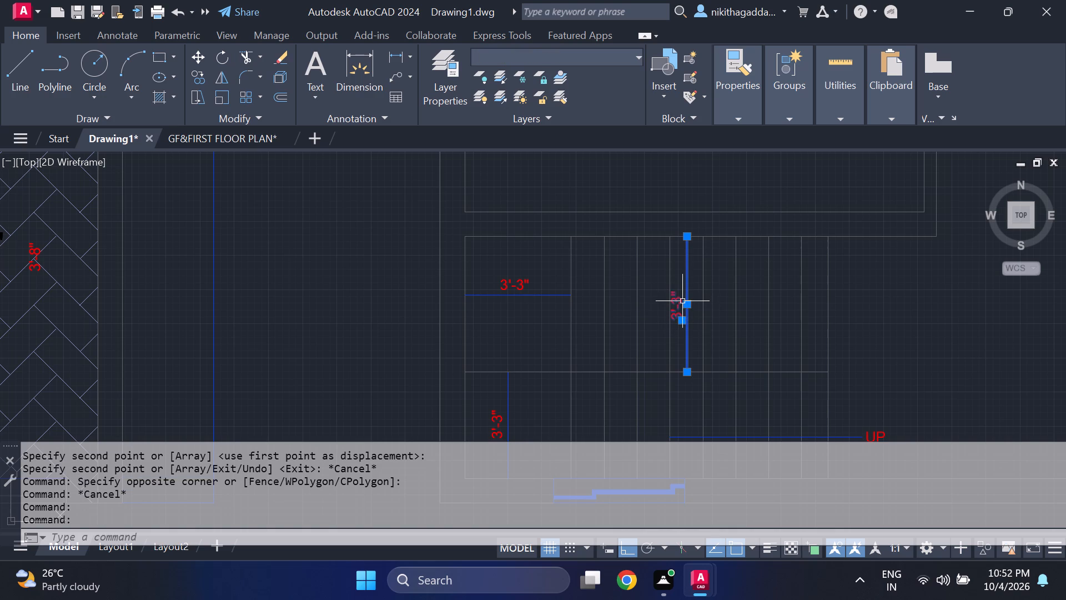
key("Delete")
Copy the new staircase's UP label and its arrow line straight up from the lower flight to the upper flight.
scroll(683, 303, "down", 3)
scroll(733, 358, "up", 2)
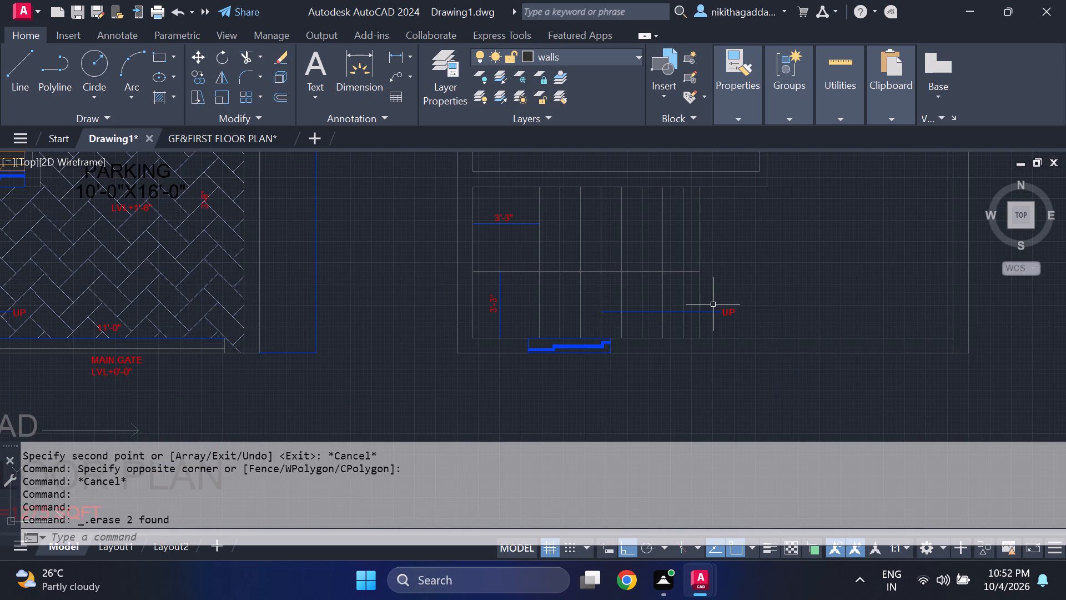
left_click(713, 312)
scroll(715, 311, "up", 2)
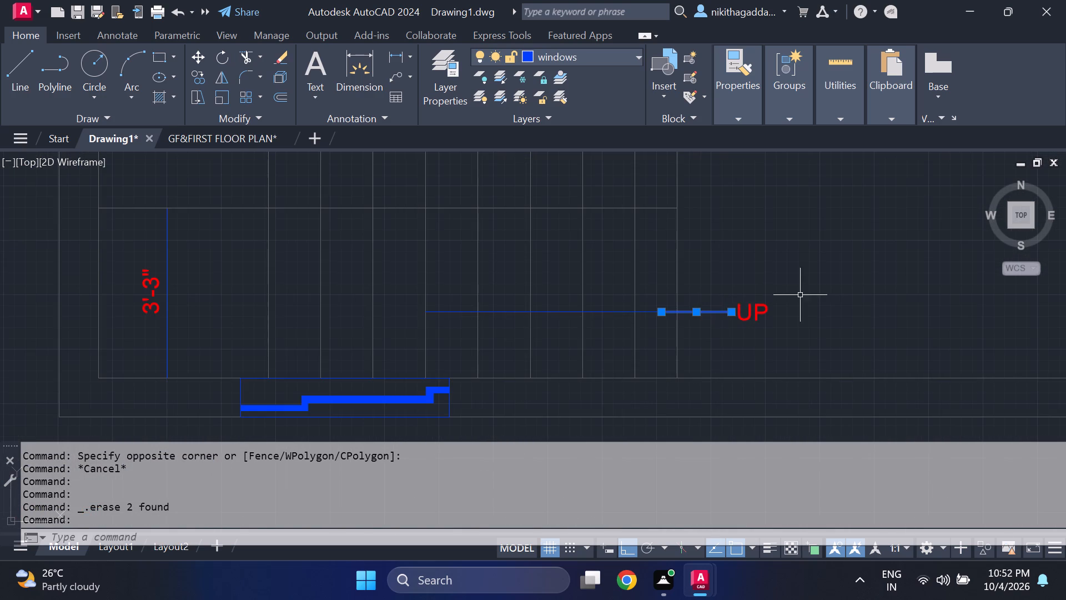
left_click(780, 292)
left_click(743, 322)
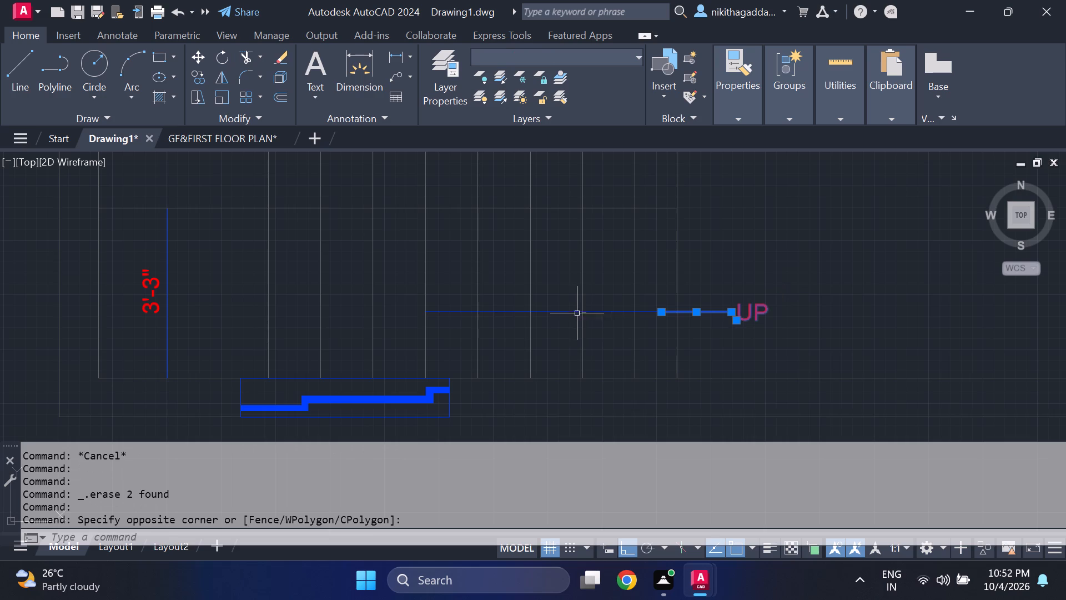
left_click(580, 311)
type("CO")
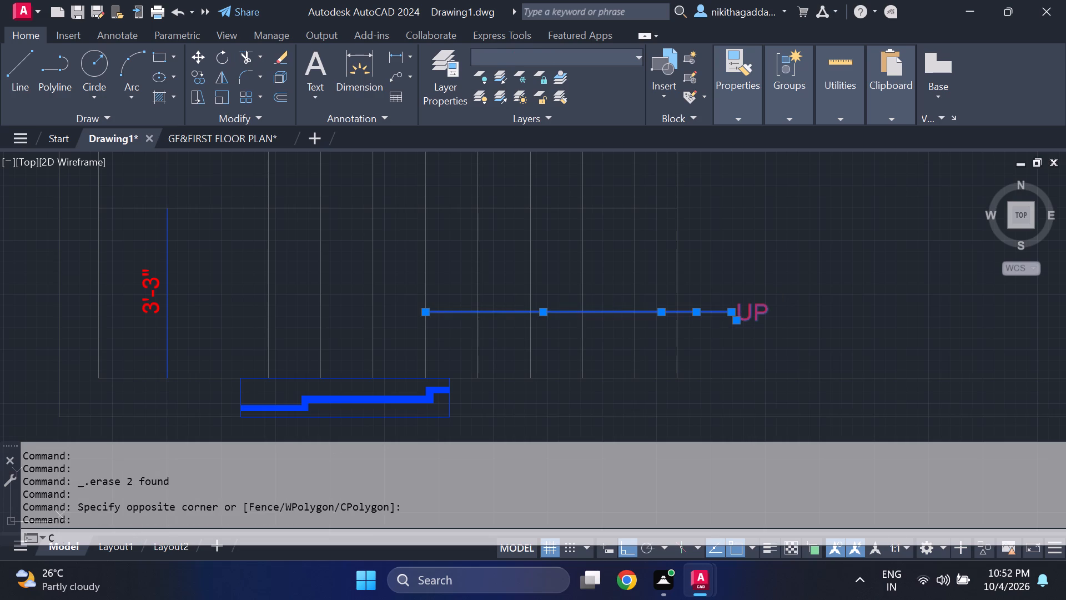
key("Return")
left_click_drag(733, 312, 733, 308)
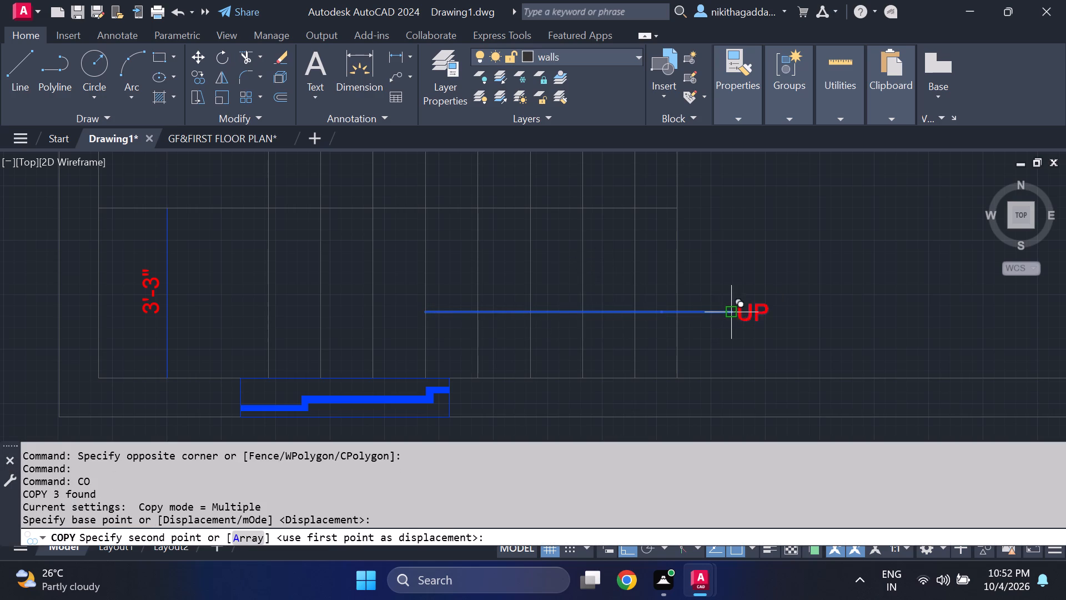
left_click_drag(733, 308, 733, 307)
middle_click_drag(758, 312, 758, 318)
middle_click_drag(768, 238, 793, 352)
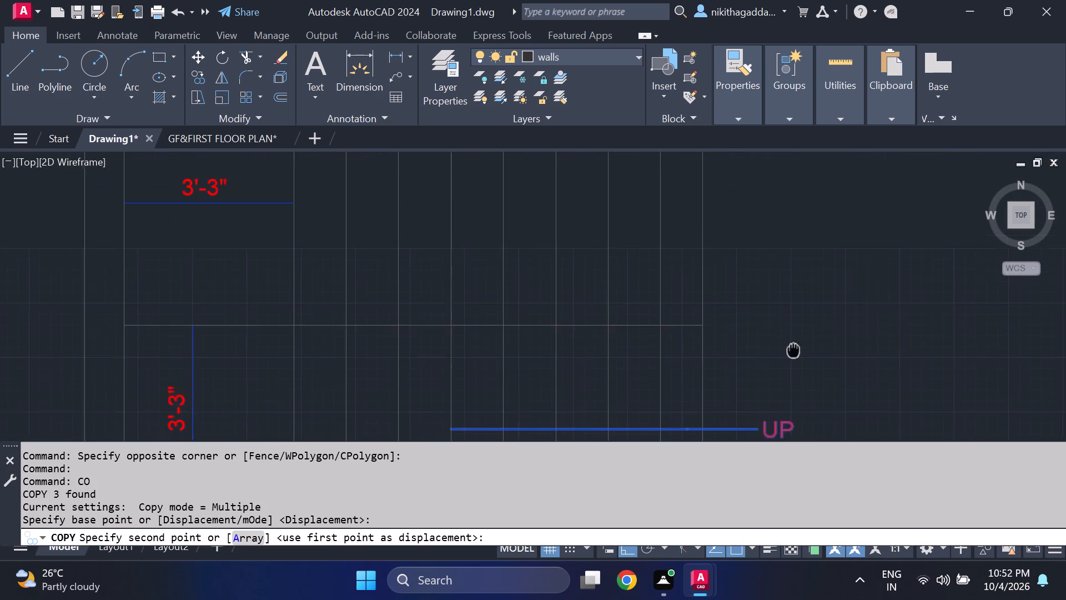
middle_click_drag(793, 352, 795, 365)
scroll(804, 224, "down", 1)
left_click(807, 224)
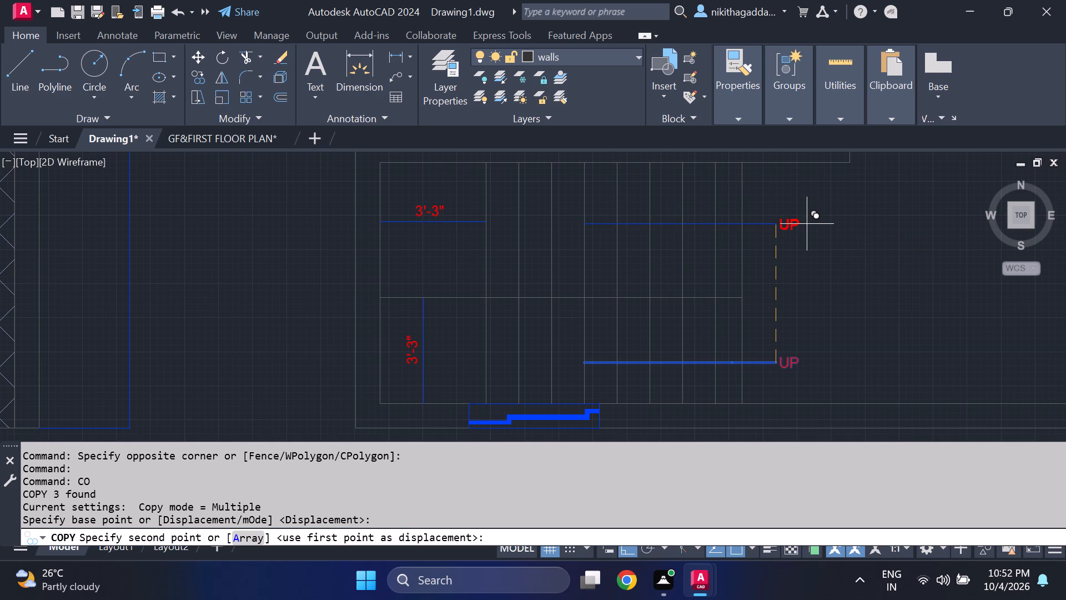
key("Escape")
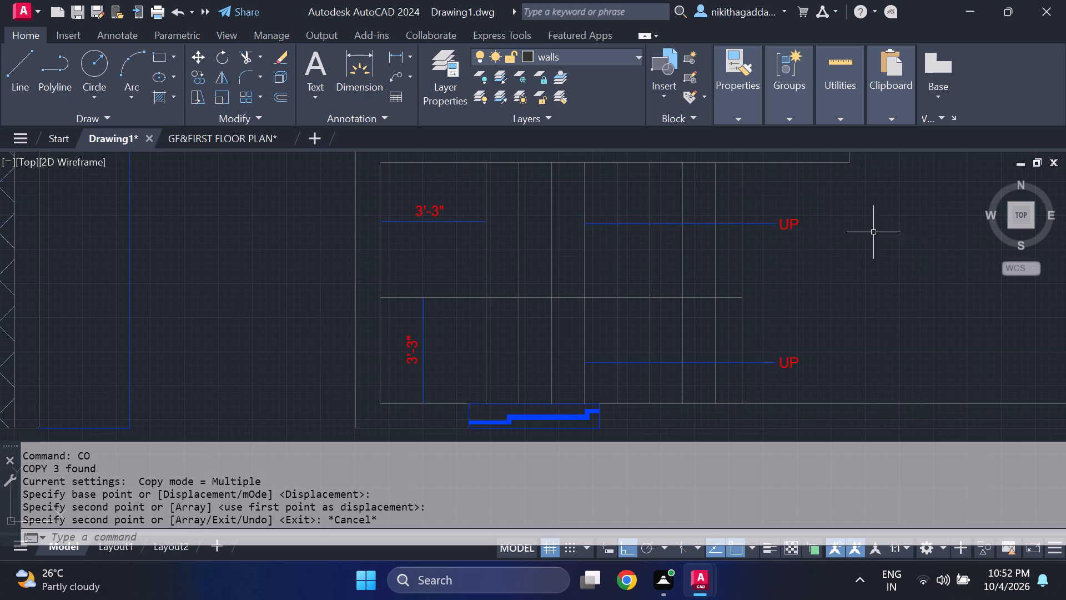
Change the upper flight's copied UP label to DN.
scroll(830, 229, "up", 1)
double_click(754, 228)
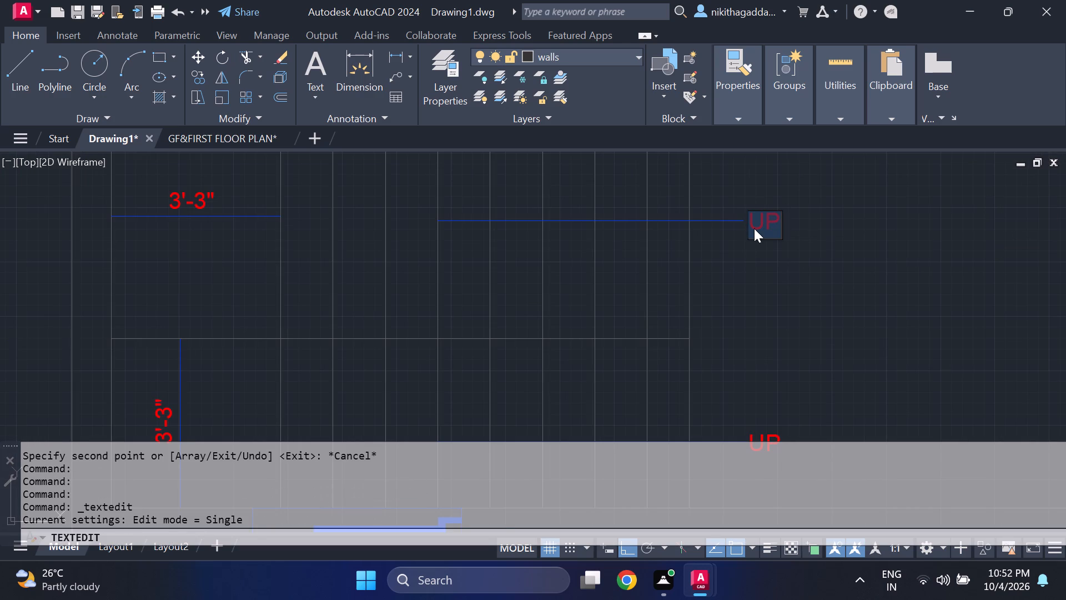
key("Delete")
type("DN")
key("Return")
Draw a vertical line across the new plan's front wall, from the midpoint of its inner line to its outer line.
scroll(754, 234, "down", 4)
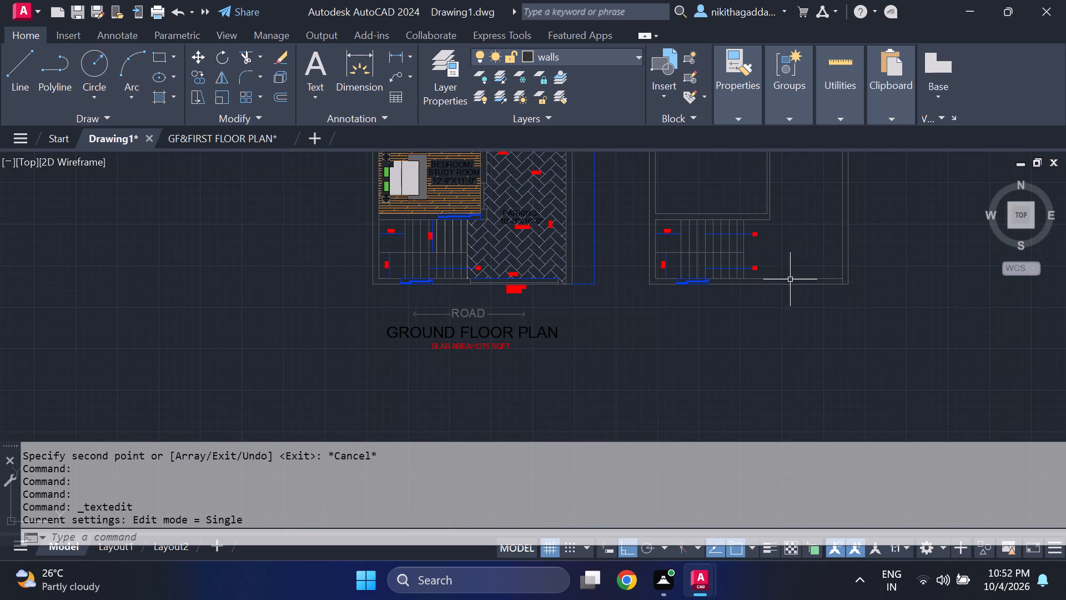
scroll(787, 282, "up", 1)
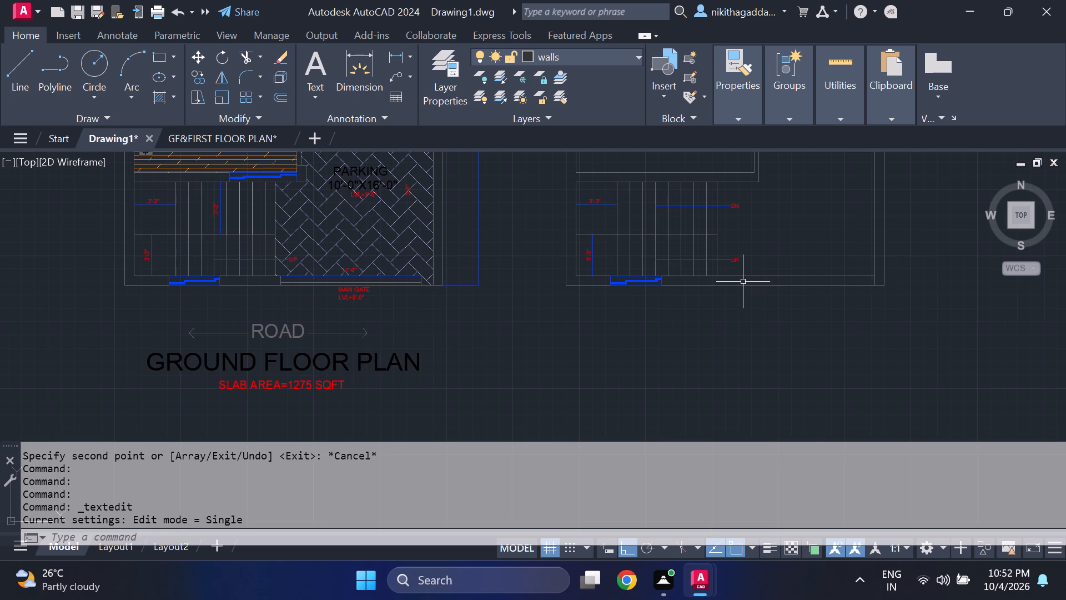
middle_click_drag(742, 282, 728, 303)
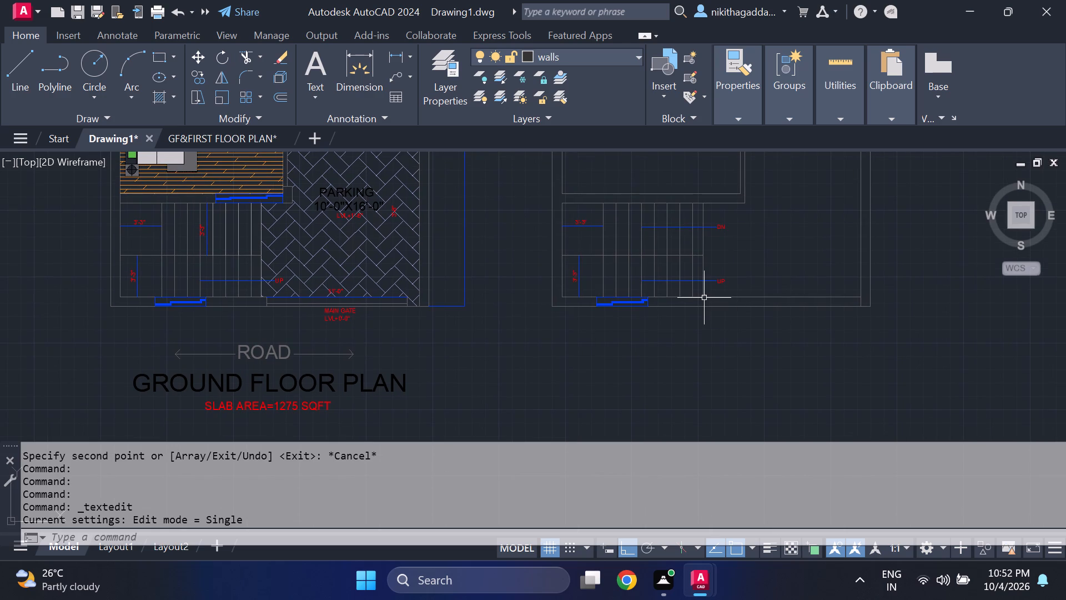
key("l")
key("Return")
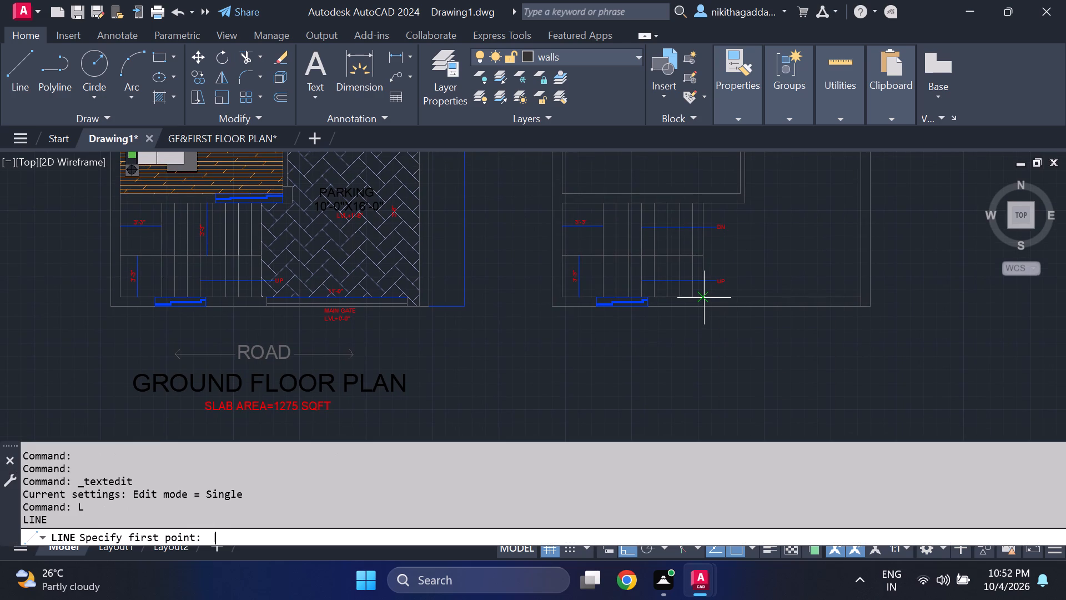
scroll(697, 319, "up", 2)
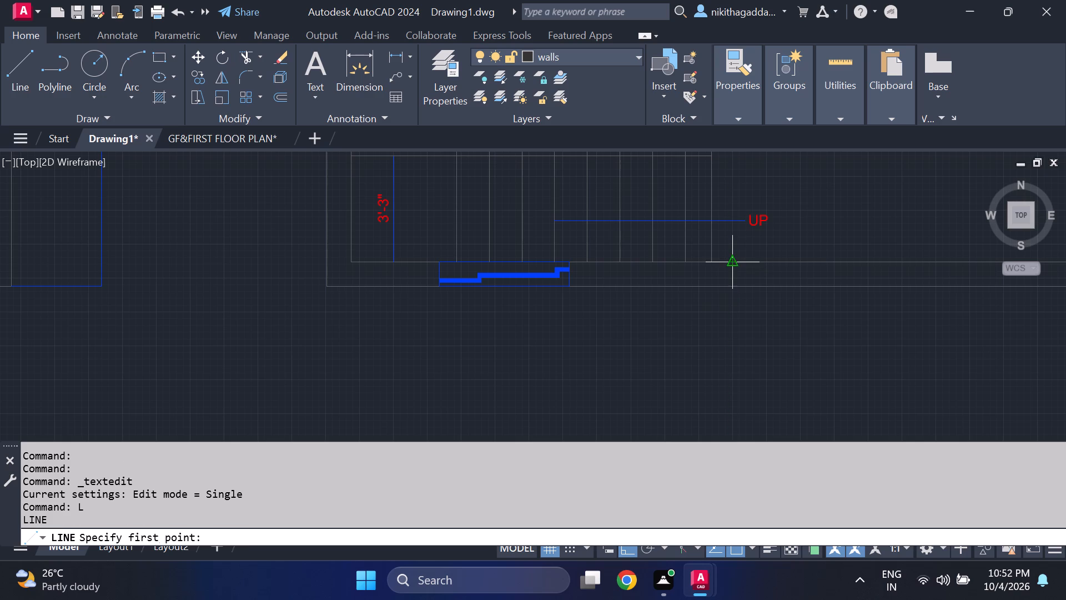
left_click(733, 259)
left_click(732, 288)
key("Escape")
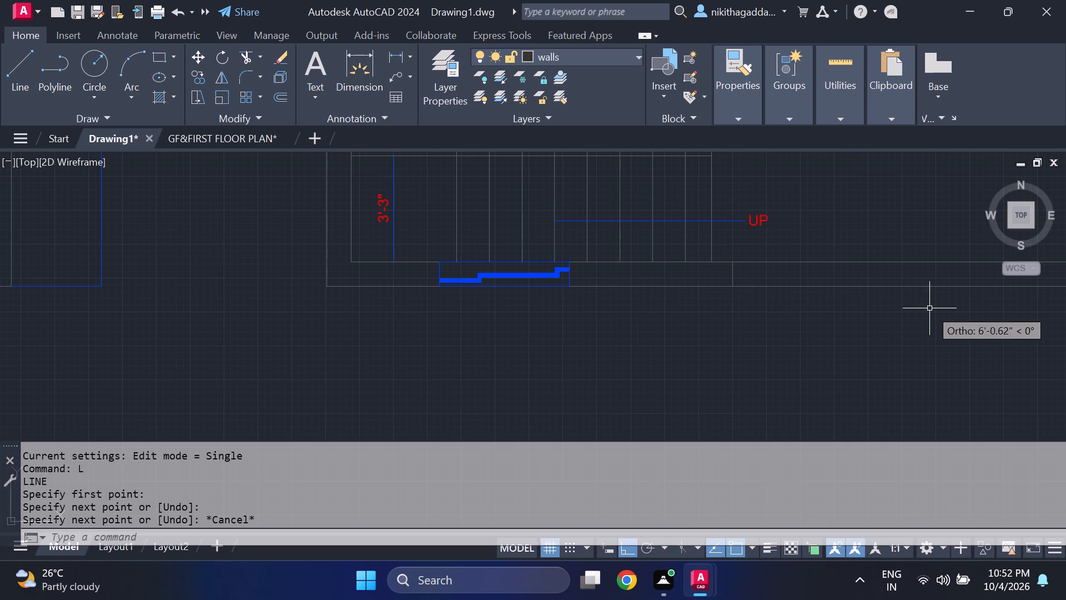
Set the current drawing colour to index colour 141.
scroll(930, 311, "down", 2)
middle_click_drag(930, 310, 638, 323)
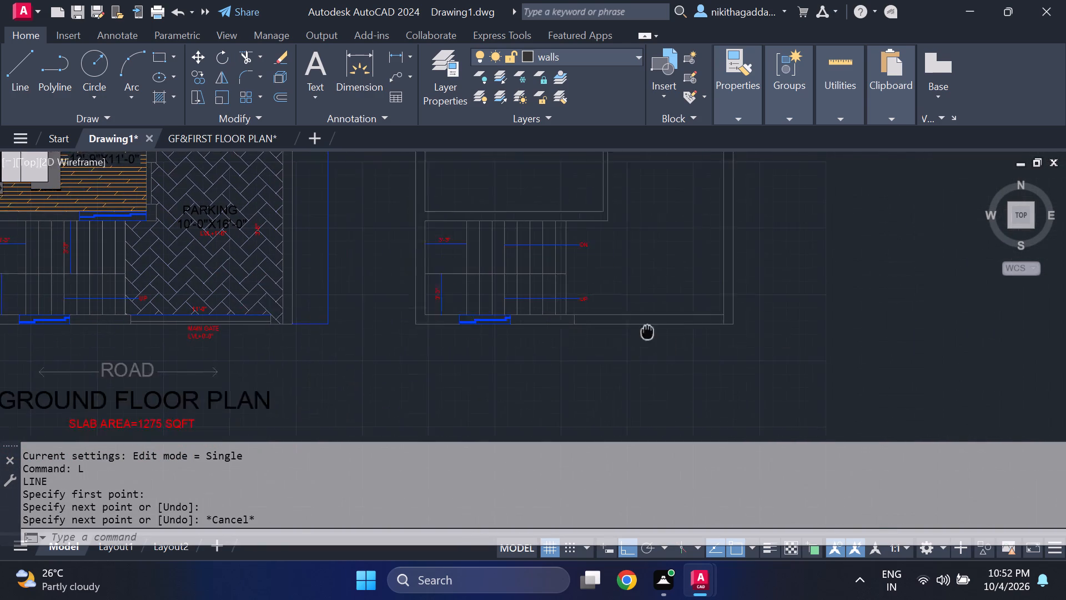
left_click(627, 57)
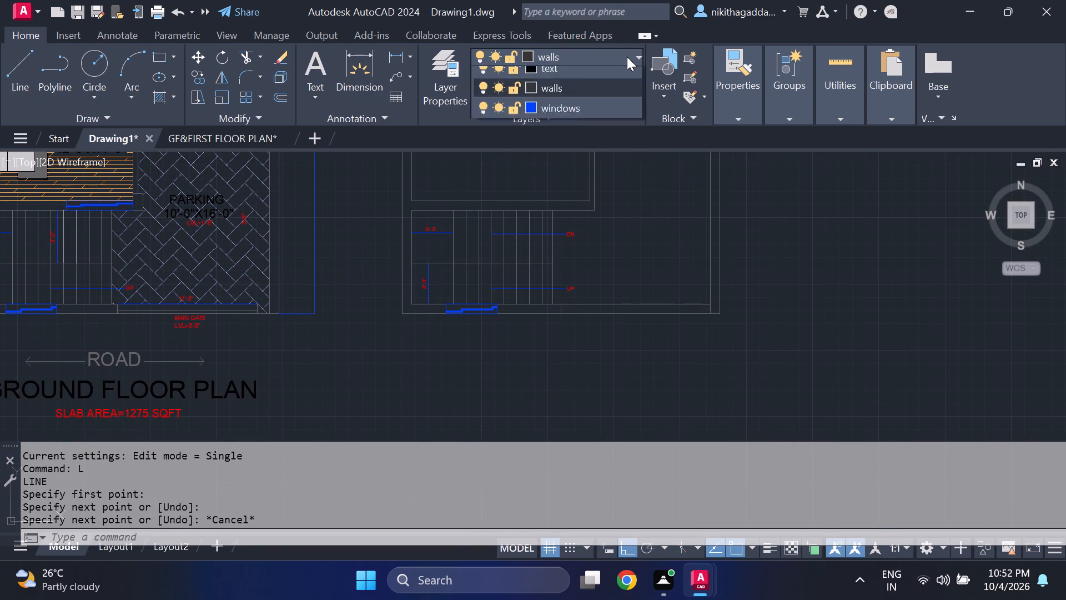
key("Escape")
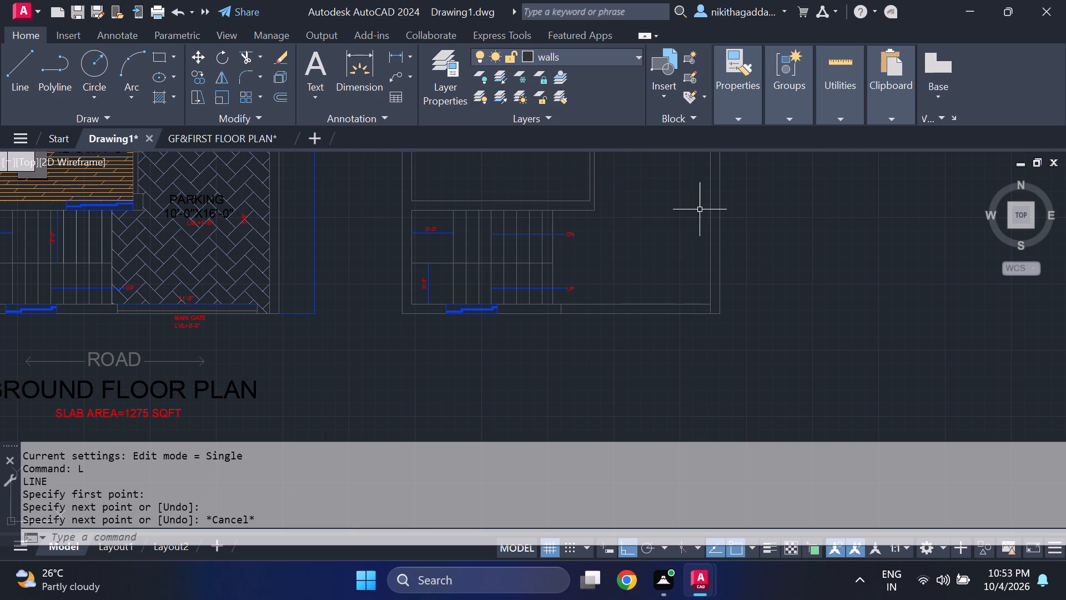
type("COLOR")
key("Return")
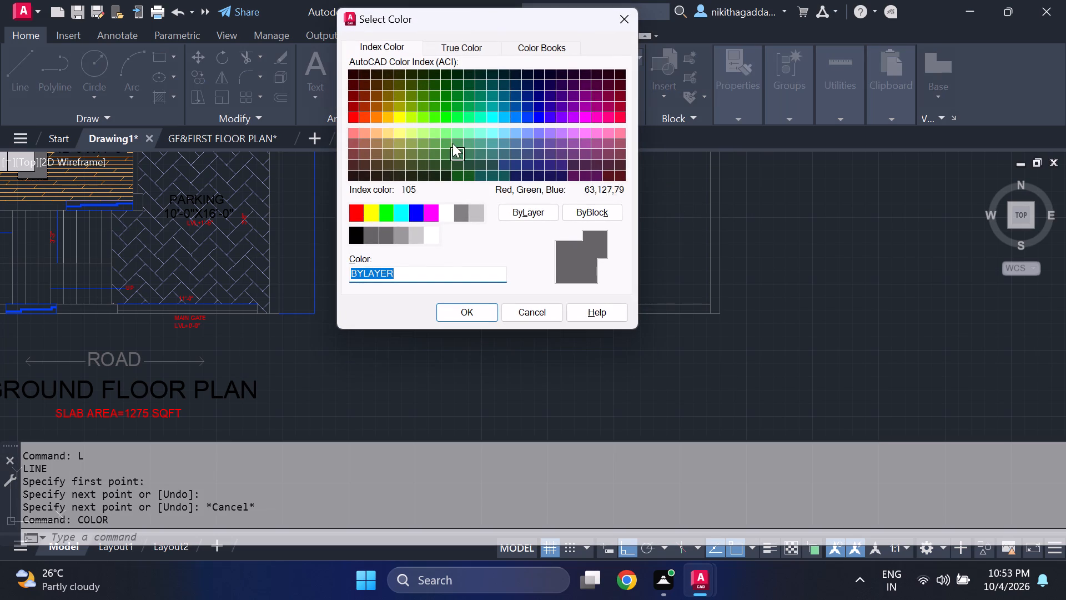
left_click(502, 134)
left_click(465, 312)
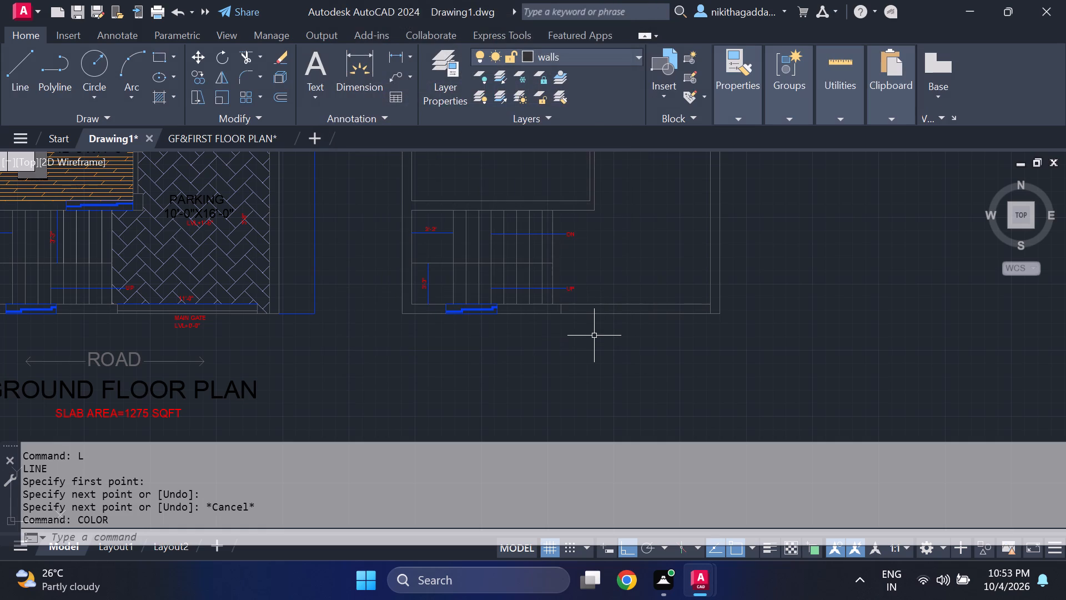
Outline the new plan's front wall strip as a closed line rectangle, from the vertical dividing line to the side wall's inner line.
key("l")
key("Return")
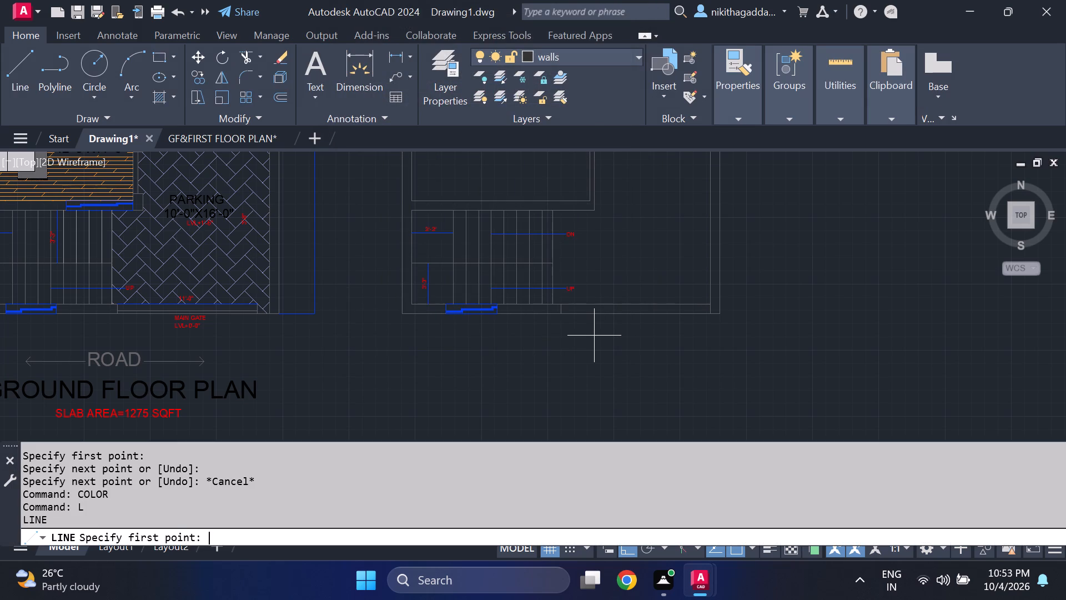
scroll(585, 334, "up", 2)
left_click(525, 257)
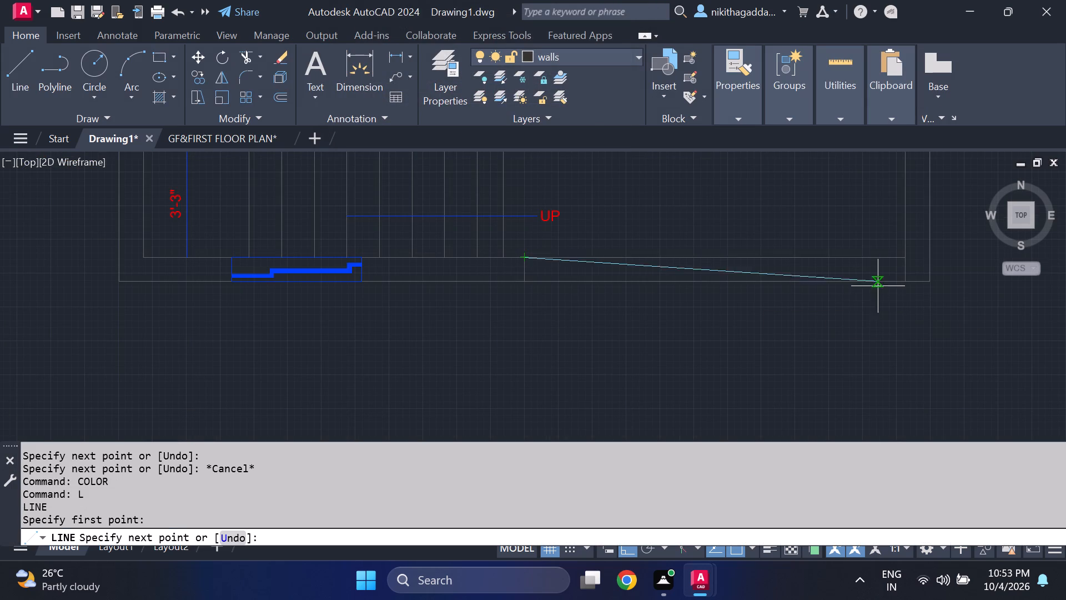
left_click(909, 262)
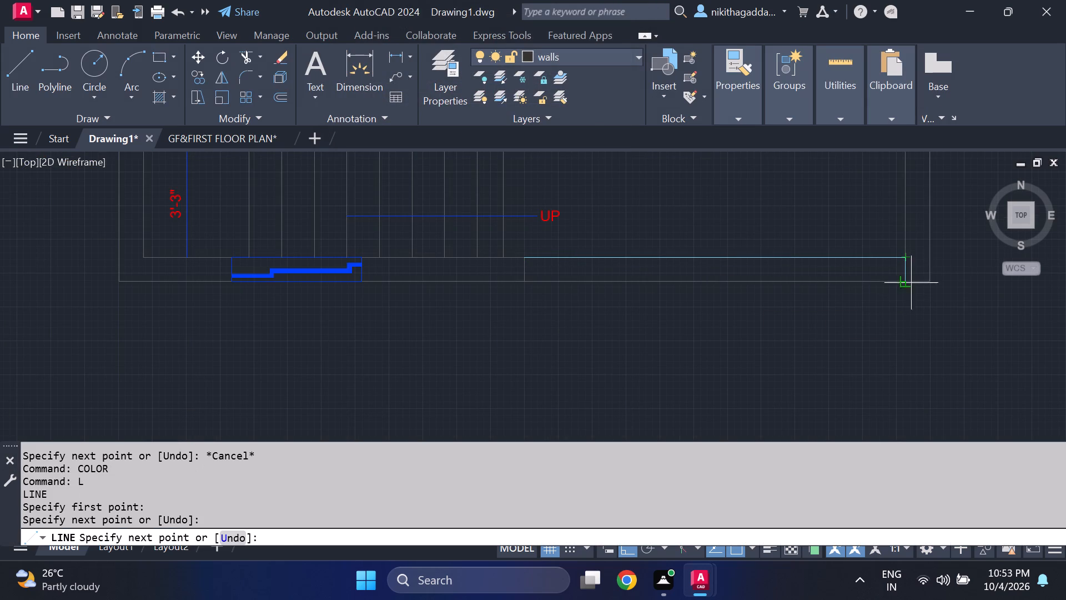
left_click_drag(910, 281, 895, 282)
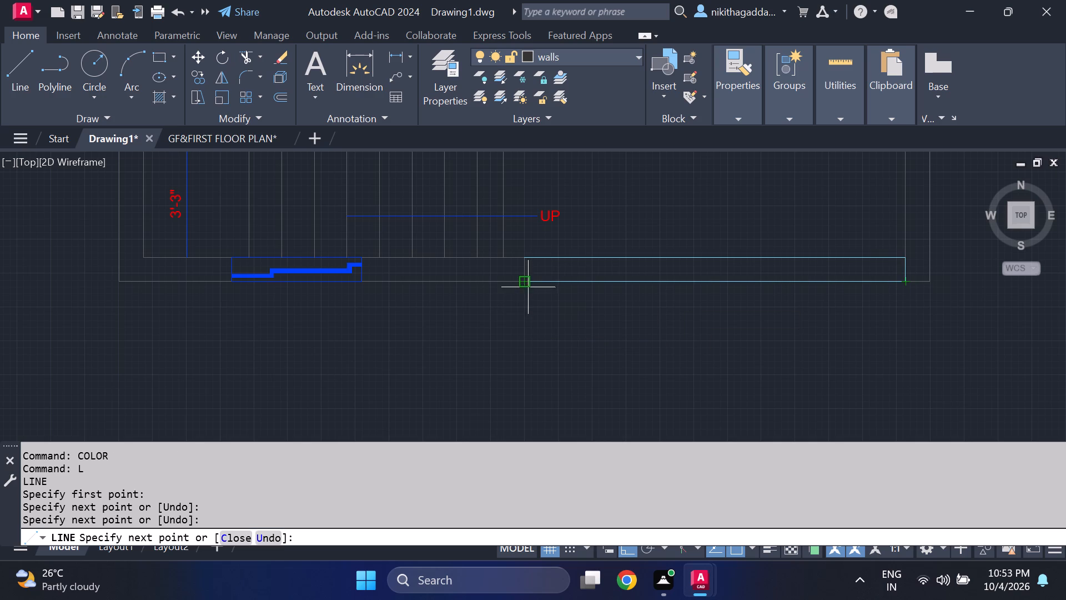
left_click(527, 287)
left_click(531, 262)
Draw a horizontal centre line along the front wall strip, joining the midpoints of its two short edges.
scroll(527, 267, "up", 2)
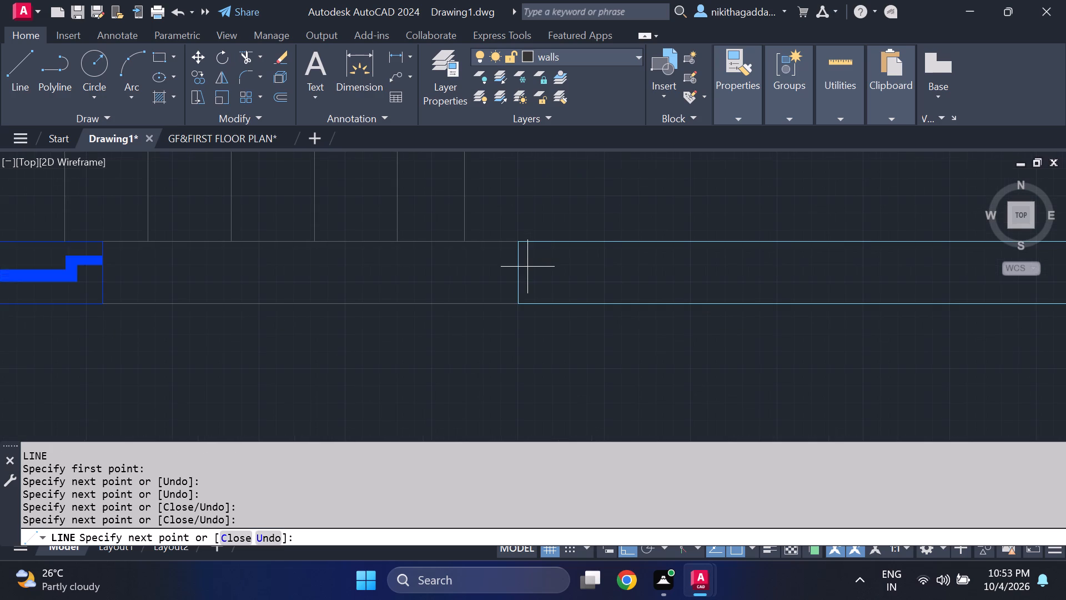
left_click(519, 270)
scroll(826, 278, "down", 3)
middle_click_drag(921, 286, 819, 316)
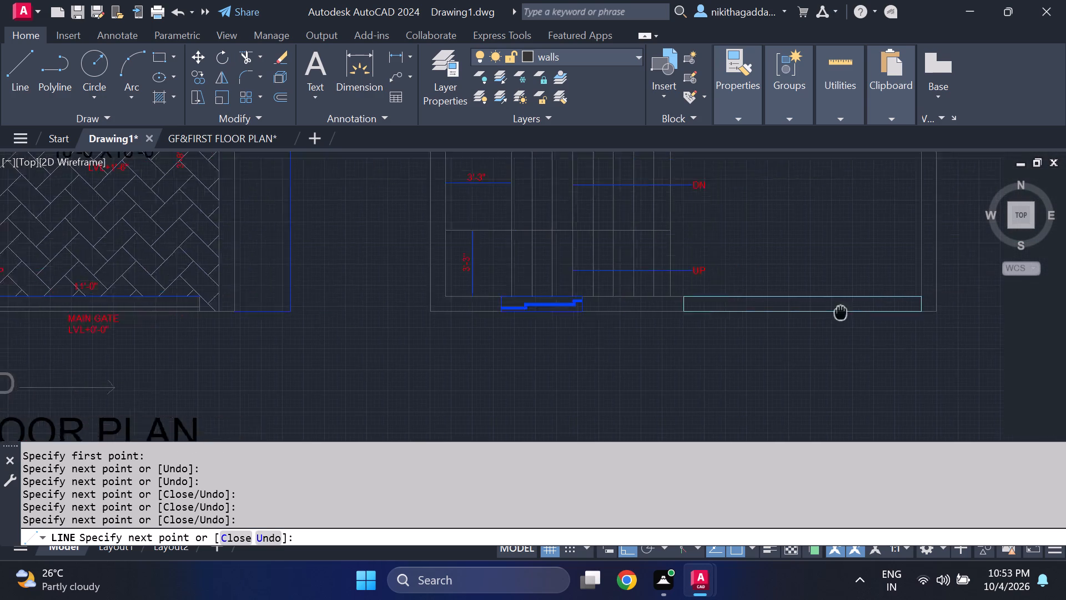
middle_click_drag(819, 316, 724, 323)
scroll(797, 322, "up", 3)
left_click(829, 285)
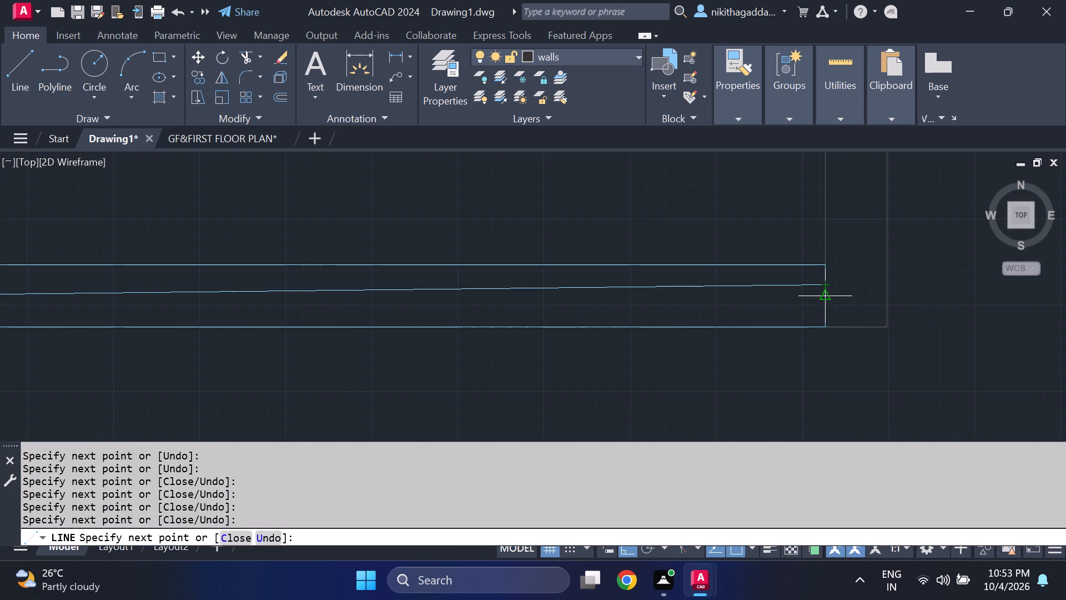
key("ctrl+z")
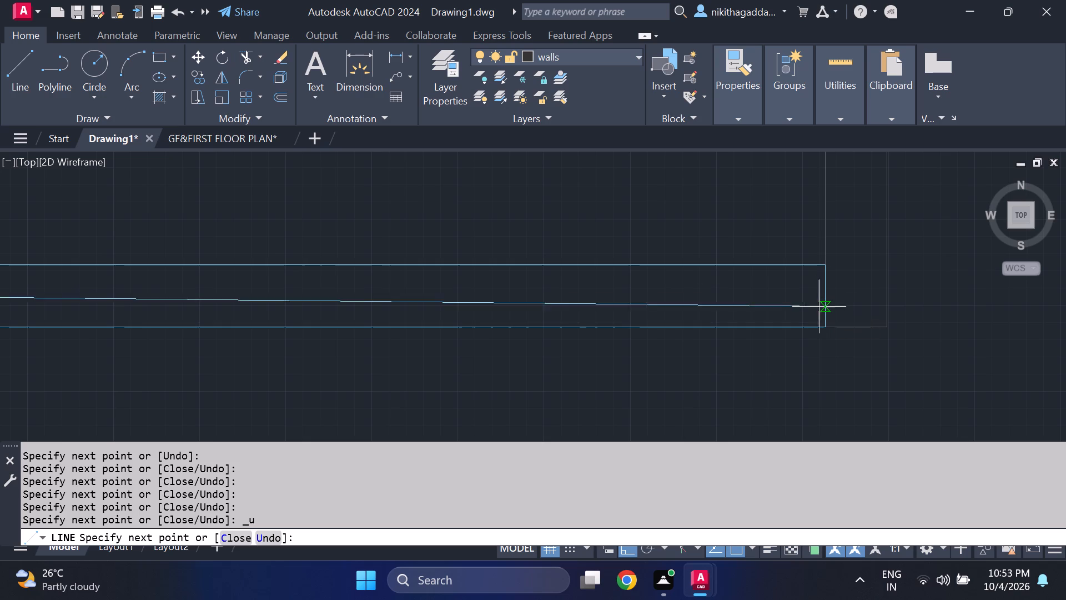
left_click(832, 296)
scroll(939, 310, "down", 4)
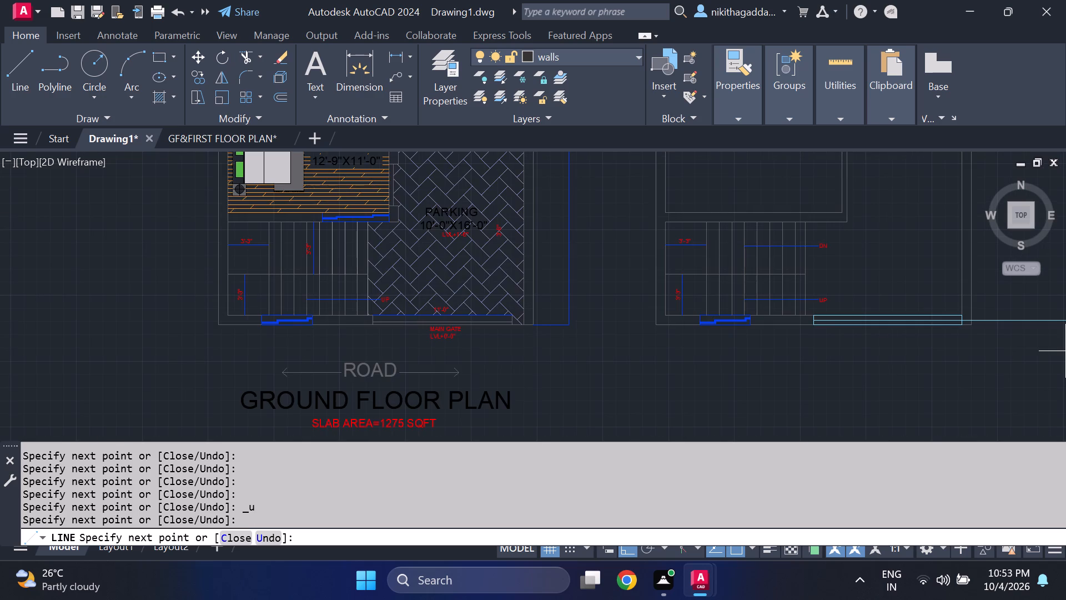
key("Escape")
Copy the 11'-0" width label at the ground floor plan's main gate to just above the new plan's front wall strip.
scroll(973, 344, "down", 2)
middle_click_drag(961, 333, 892, 332)
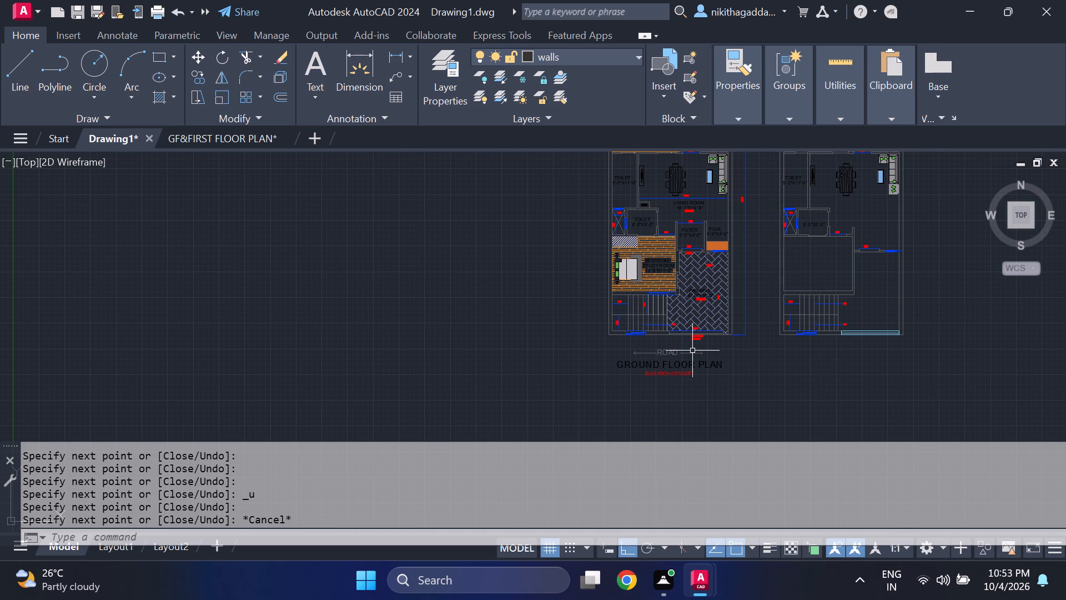
scroll(704, 330, "up", 2)
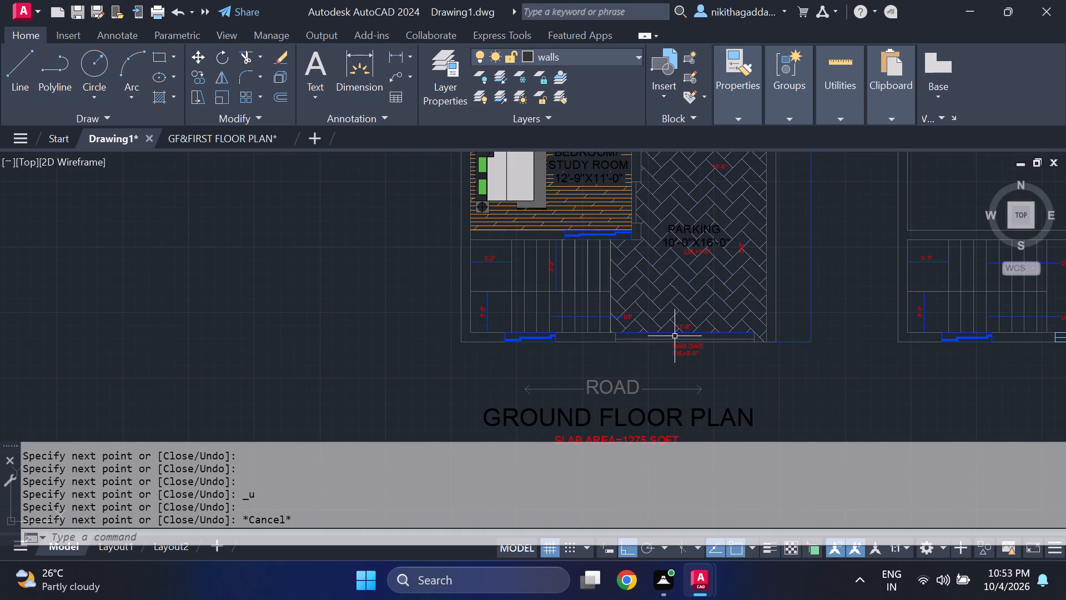
scroll(666, 292, "up", 3)
middle_click_drag(728, 391, 722, 387)
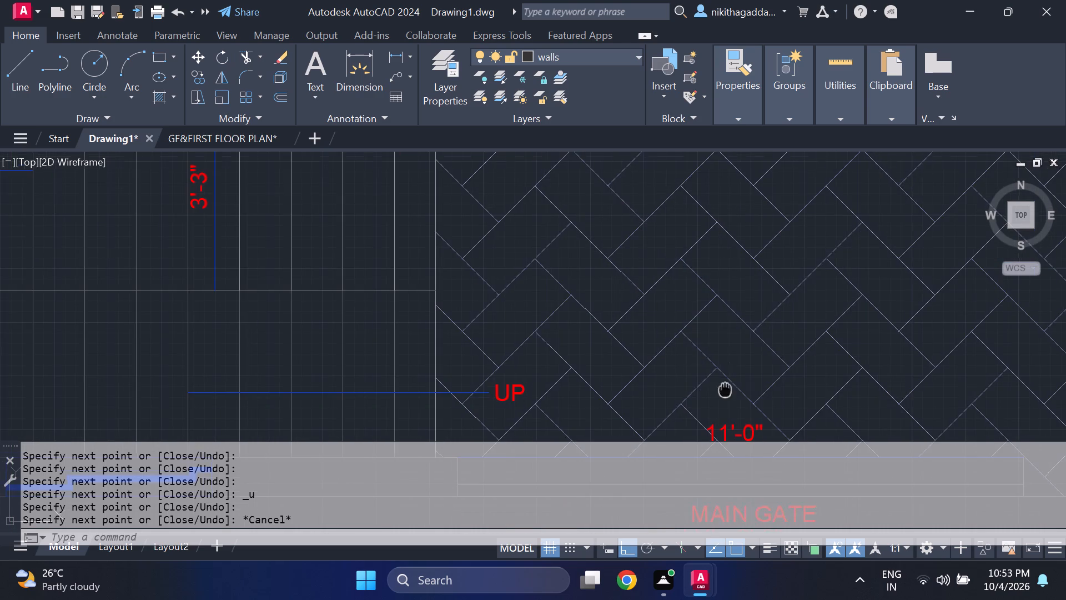
middle_click_drag(722, 387, 655, 297)
left_click(657, 337)
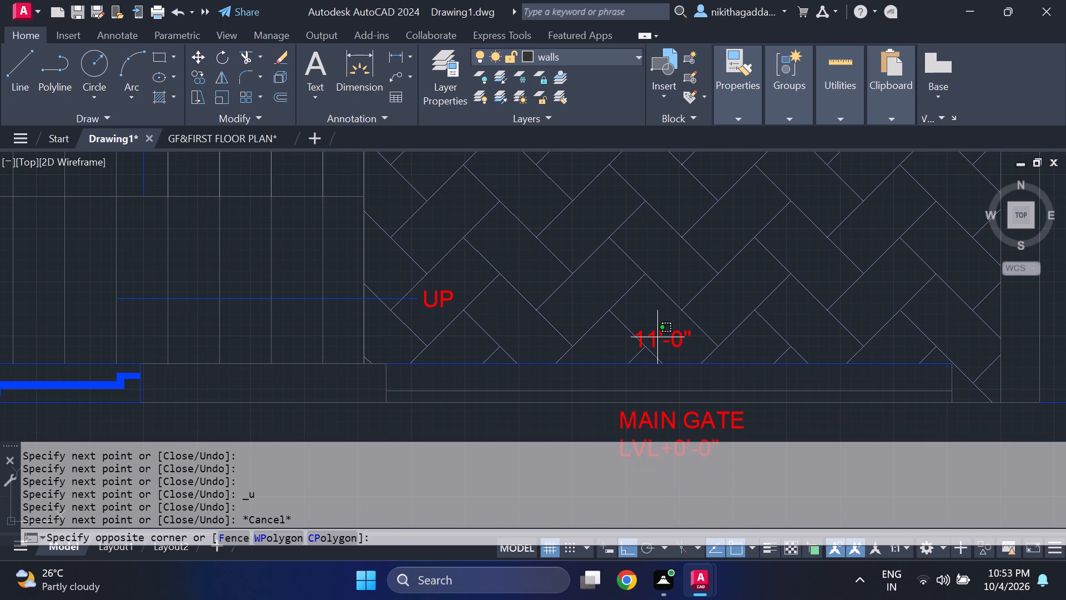
left_click(643, 338)
type("CO")
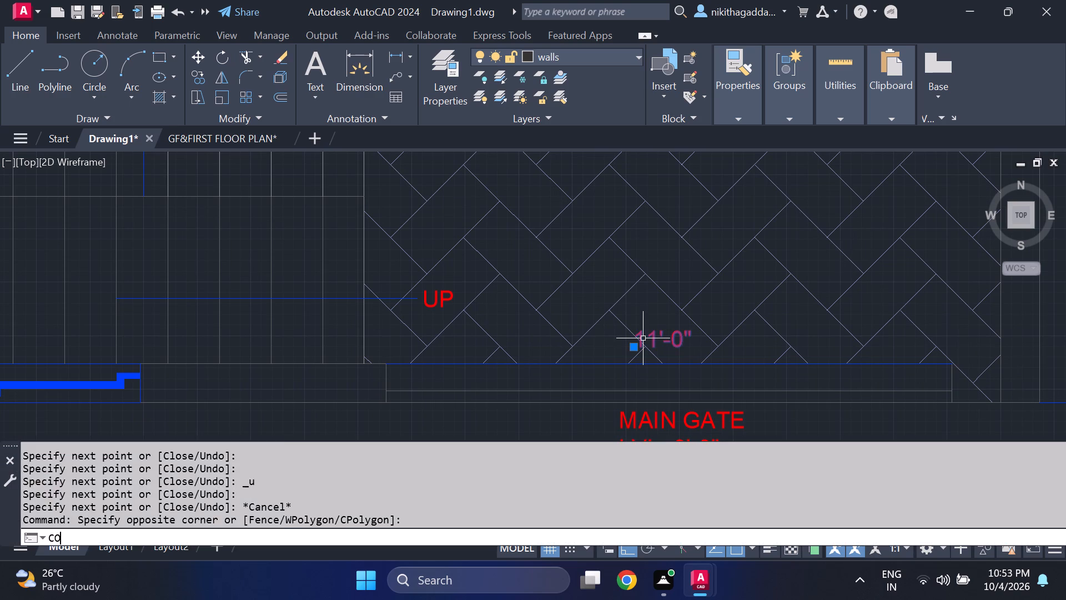
left_click(149, 356)
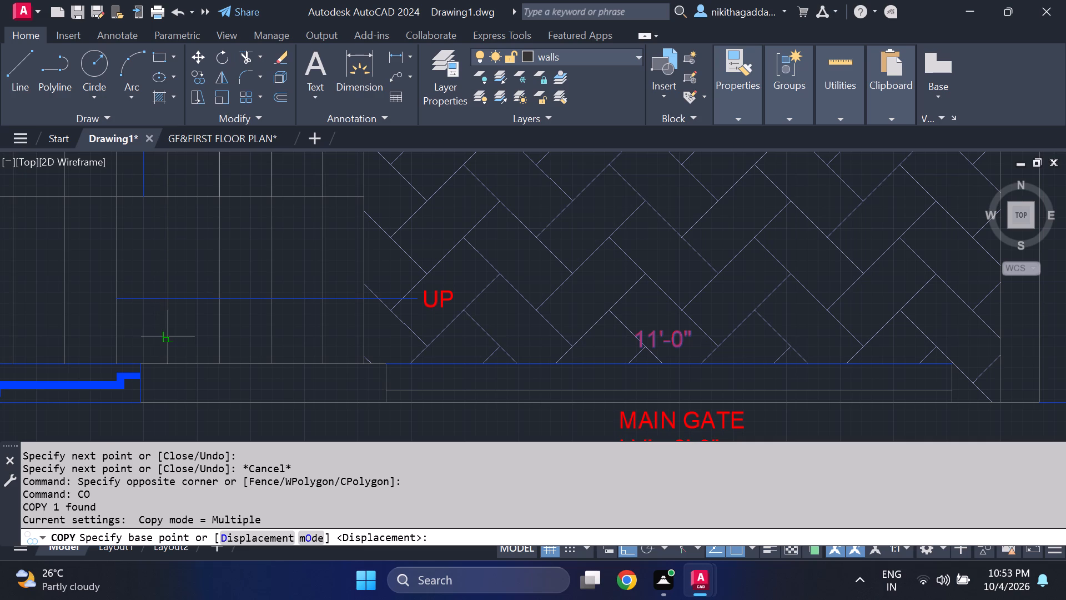
left_click(635, 343)
scroll(852, 334, "down", 2)
middle_click_drag(903, 340, 328, 319)
middle_click_drag(1055, 336, 947, 358)
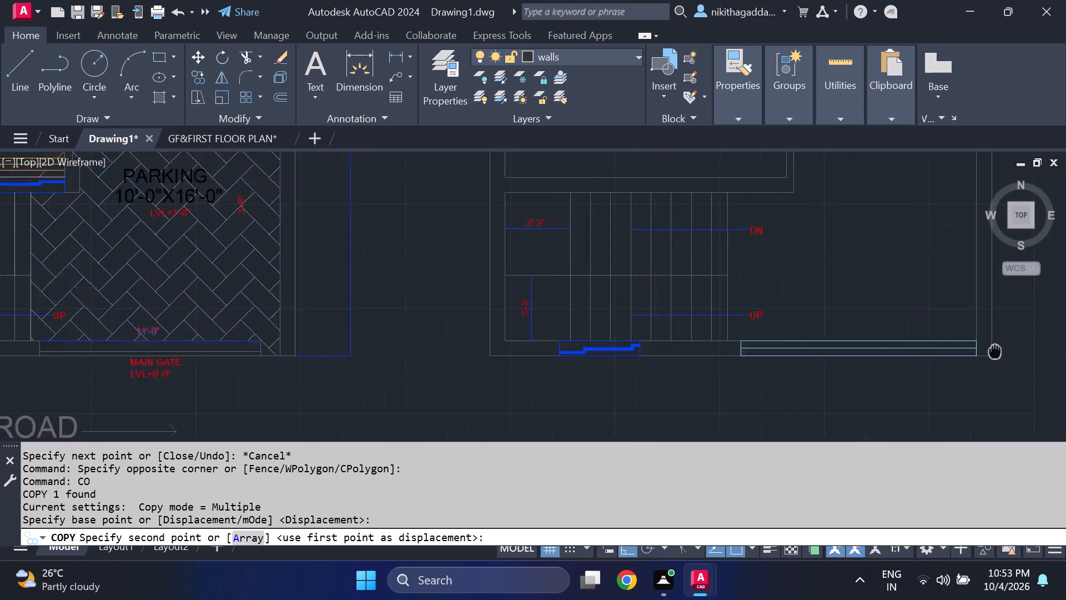
middle_click_drag(947, 358, 598, 346)
middle_click(595, 344)
scroll(497, 322, "up", 2)
left_click(393, 326)
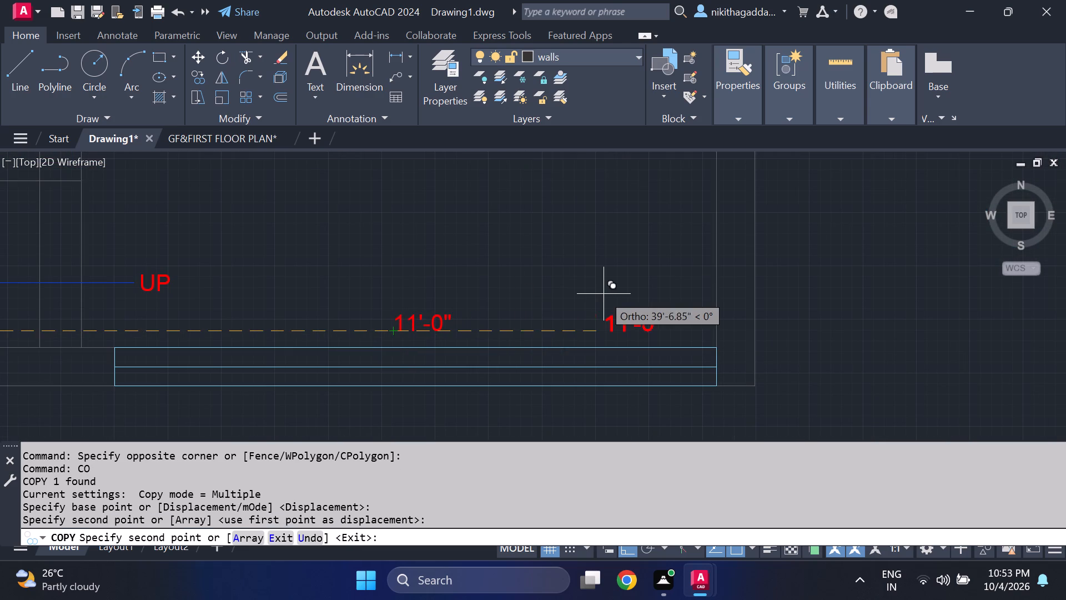
key("Escape")
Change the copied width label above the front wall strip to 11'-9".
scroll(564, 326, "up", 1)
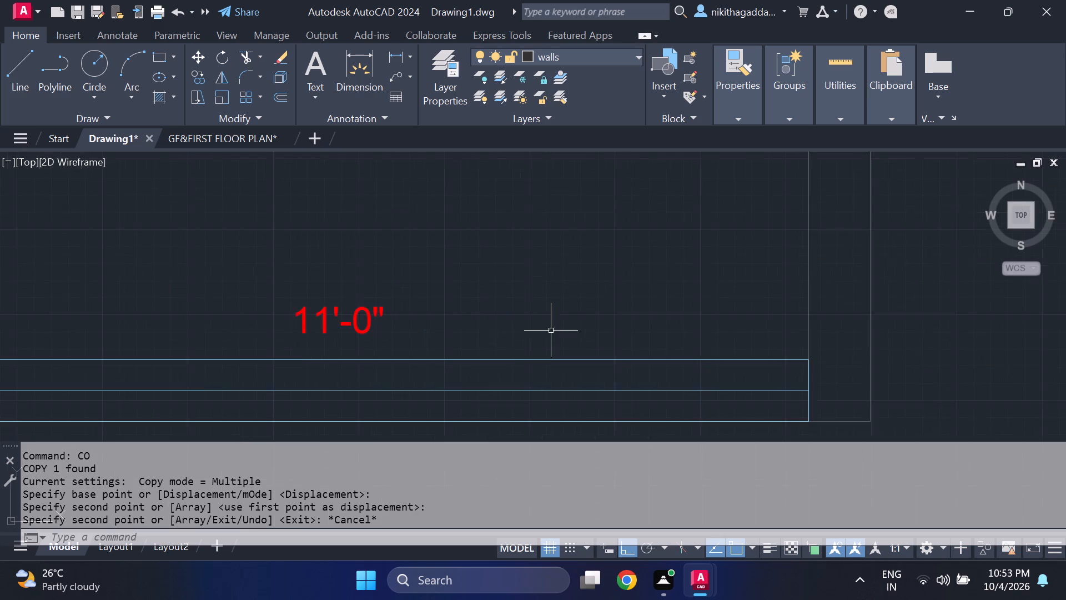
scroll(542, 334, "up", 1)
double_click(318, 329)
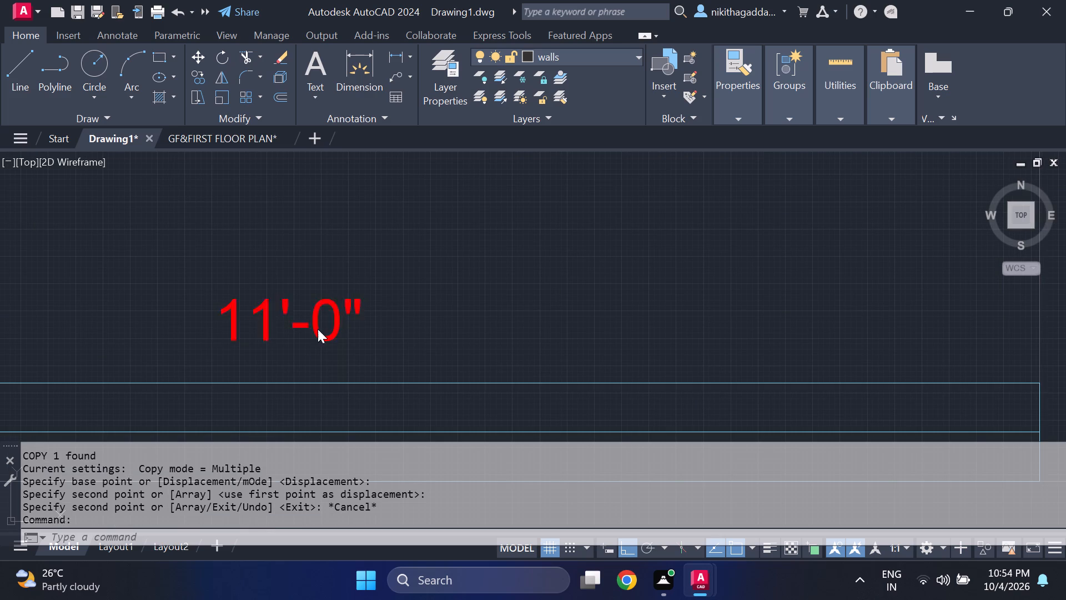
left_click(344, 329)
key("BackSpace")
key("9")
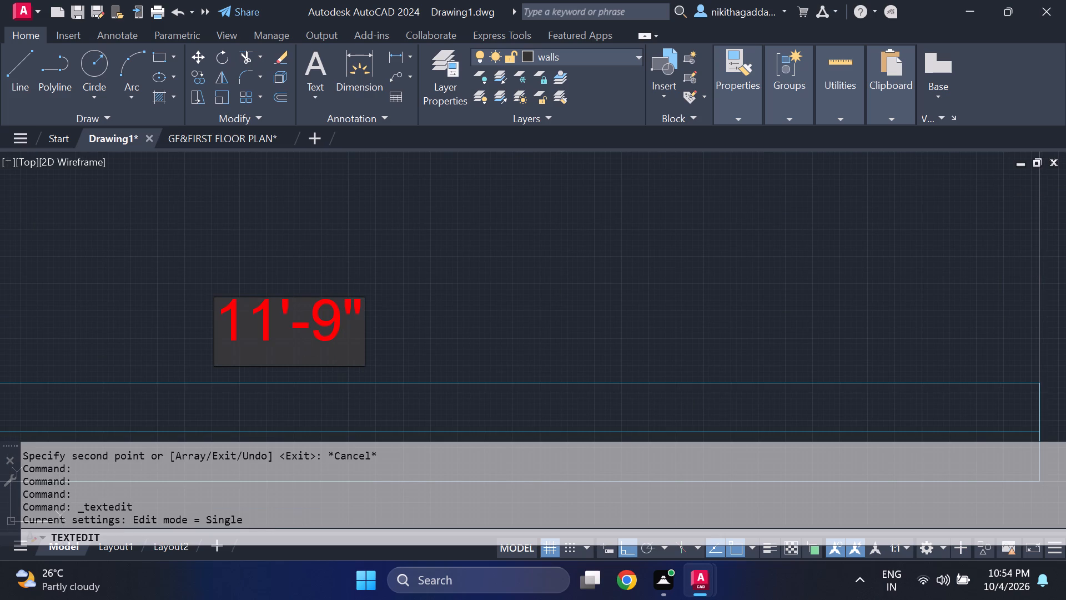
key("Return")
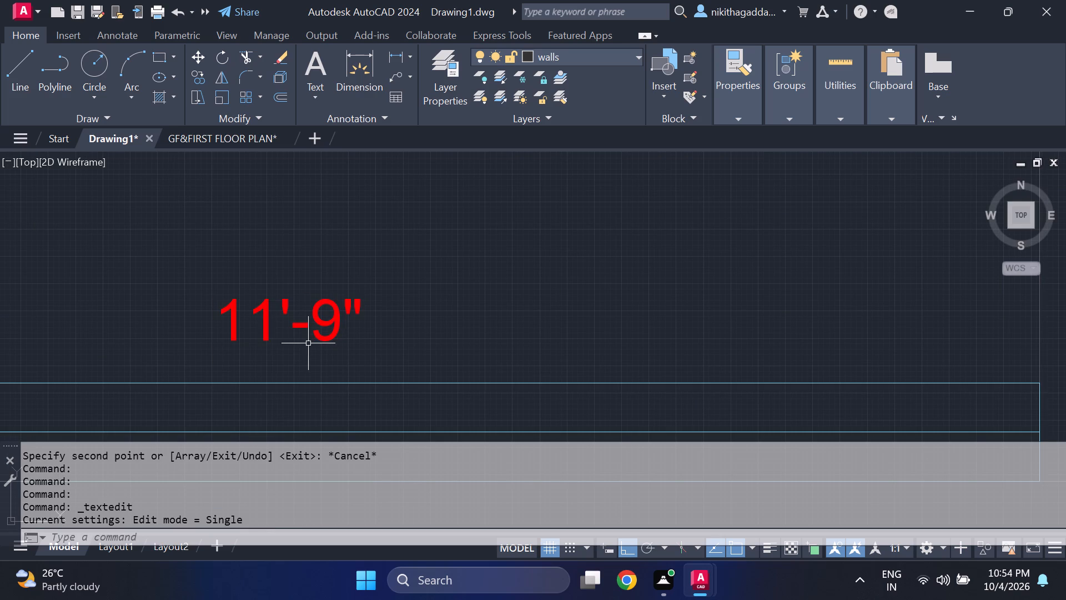
Set the width label above the front wall strip to 11'-8".
scroll(308, 343, "up", 1)
double_click(356, 319)
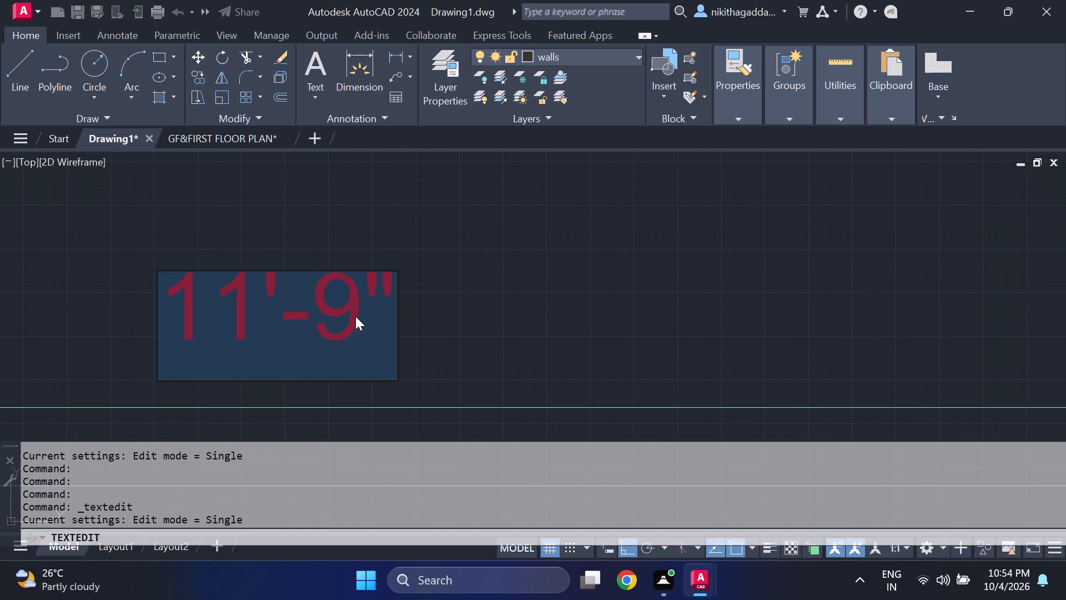
left_click(356, 314)
key("BackSpace")
key("8")
key("Return")
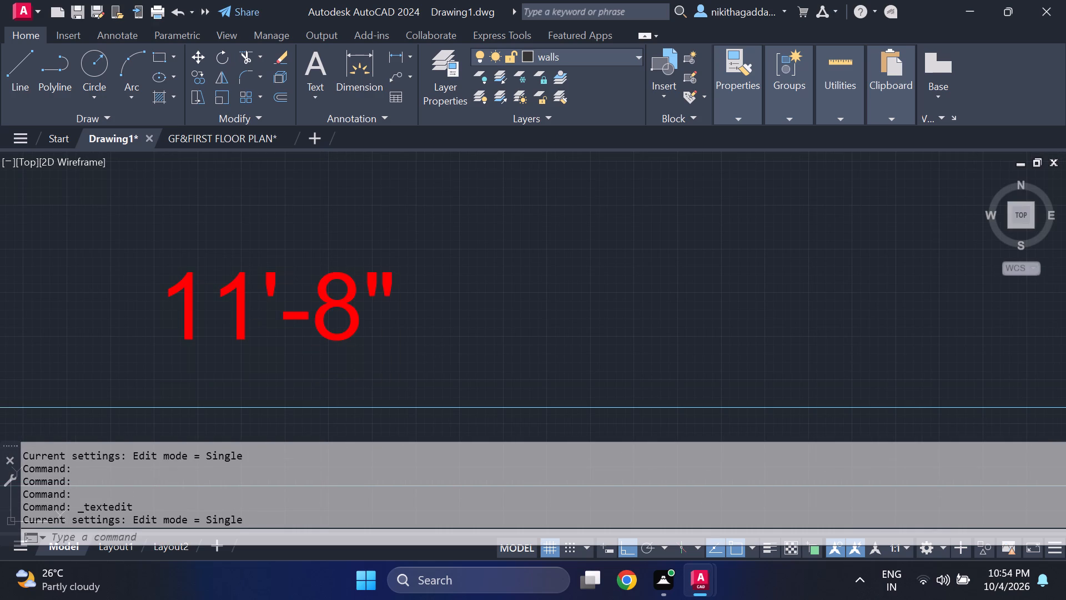
Copy the bed set and hatched wardrobe from the ground floor bedroom/study room to the matching room corner in the new plan.
scroll(356, 313, "down", 4)
middle_click_drag(343, 274, 404, 354)
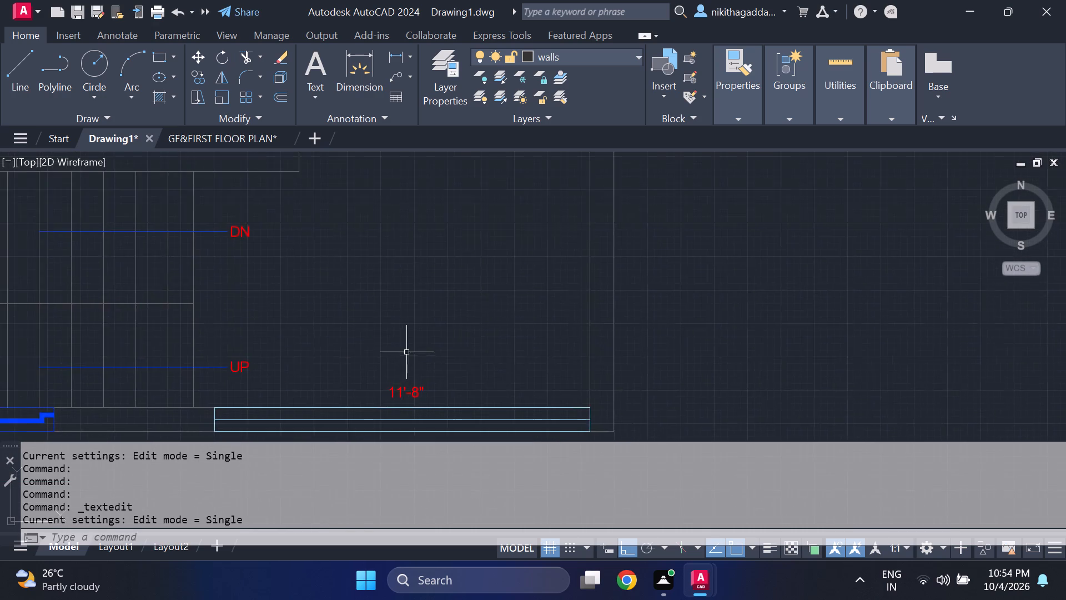
scroll(411, 346, "down", 2)
middle_click_drag(427, 292, 533, 386)
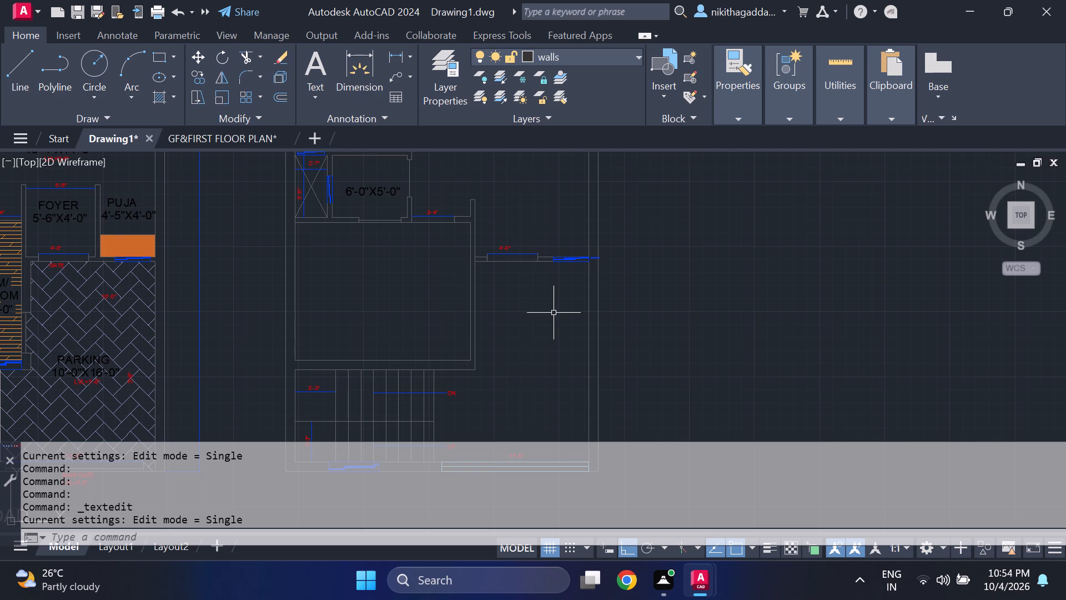
middle_click_drag(509, 361, 519, 329)
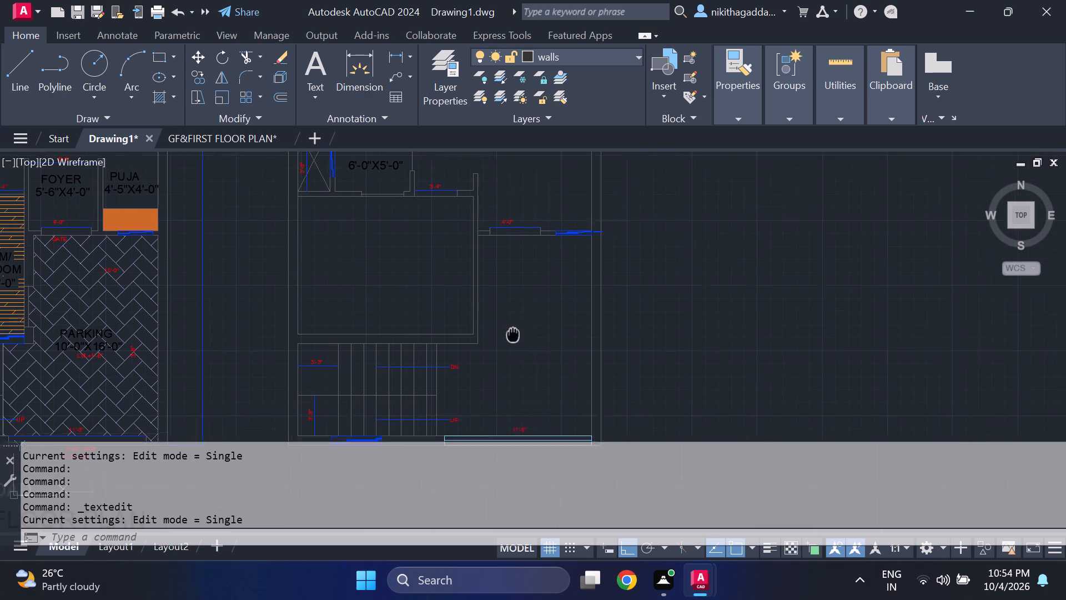
middle_click_drag(519, 329, 579, 317)
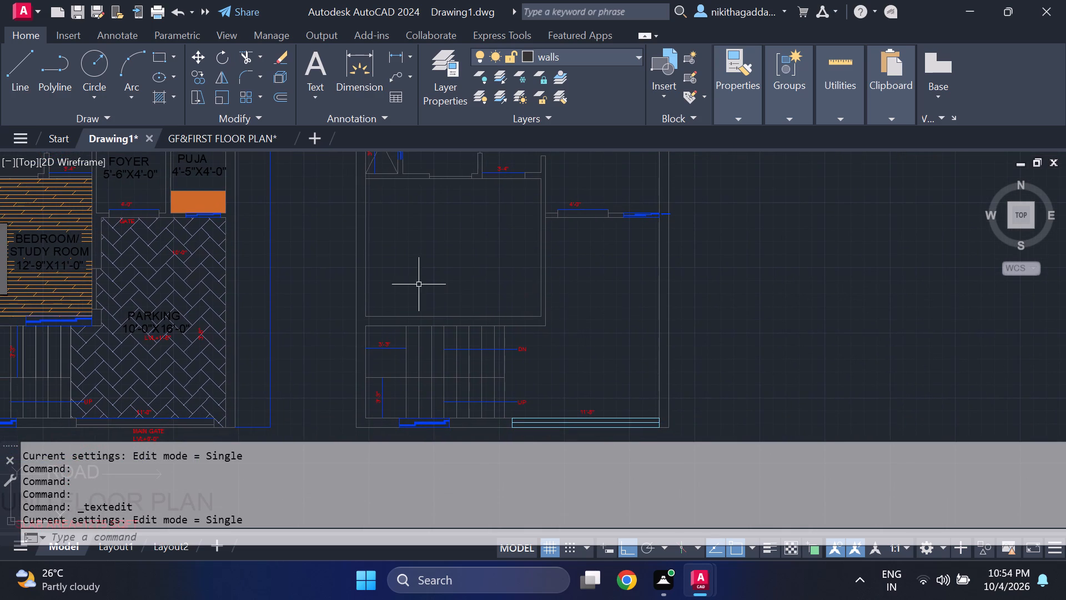
middle_click_drag(374, 265, 556, 311)
scroll(375, 268, "up", 1)
middle_click_drag(68, 307, 314, 262)
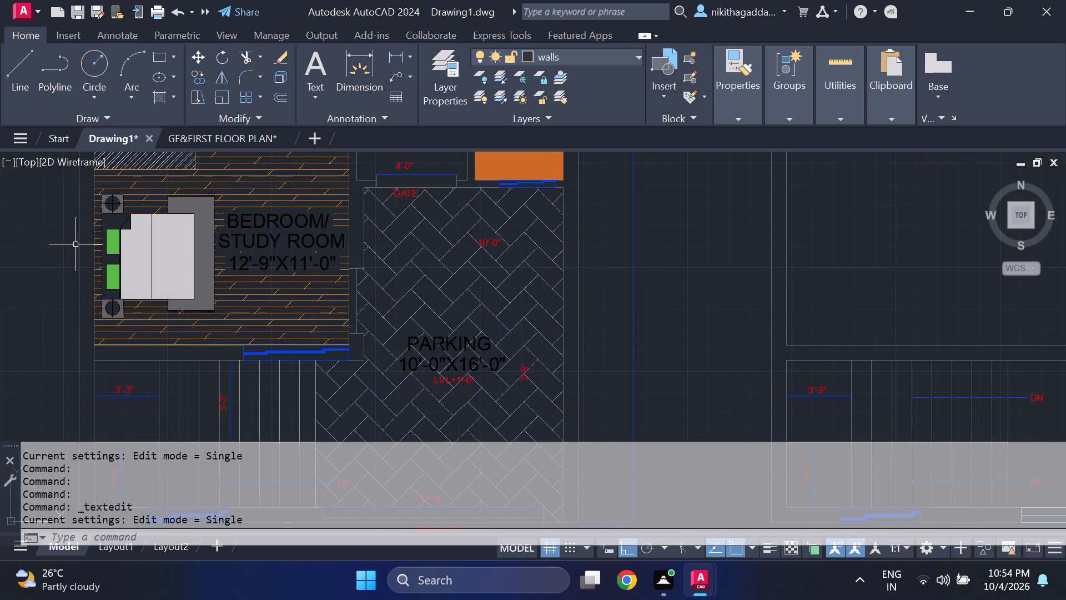
scroll(120, 227, "up", 1)
left_click(239, 195)
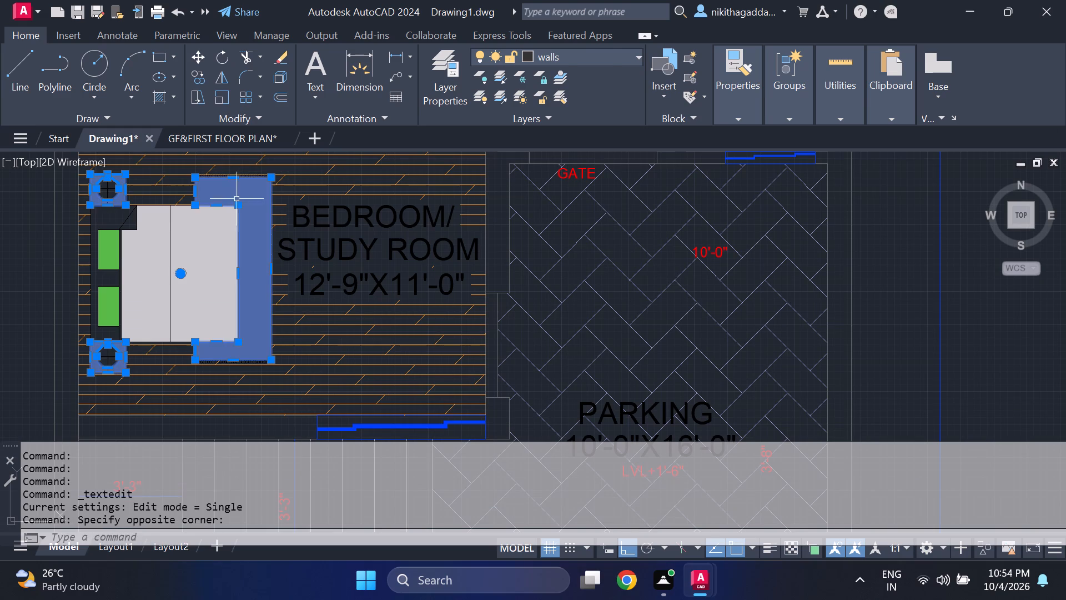
left_click(204, 223)
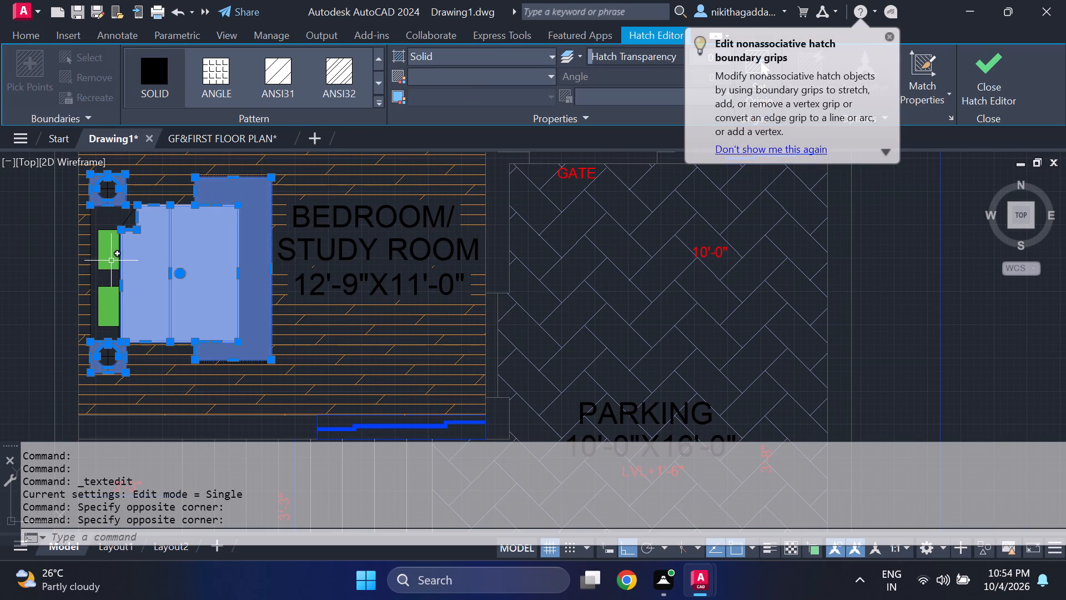
left_click(105, 252)
scroll(94, 267, "up", 2)
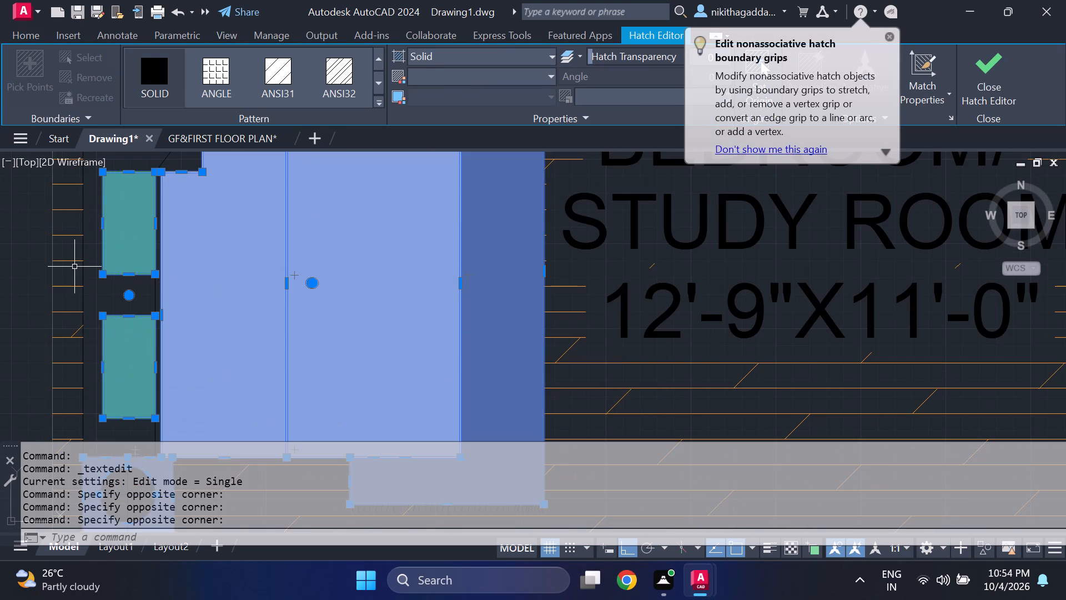
left_click(83, 264)
scroll(109, 261, "down", 2)
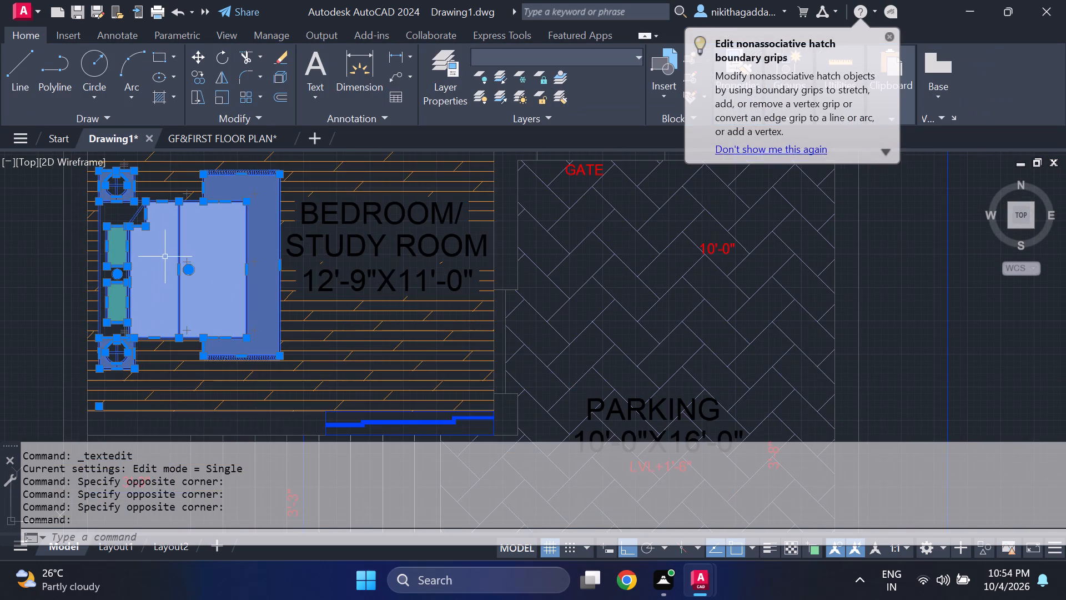
middle_click_drag(162, 251, 188, 296)
middle_click_drag(157, 327, 163, 314)
scroll(160, 316, "up", 2)
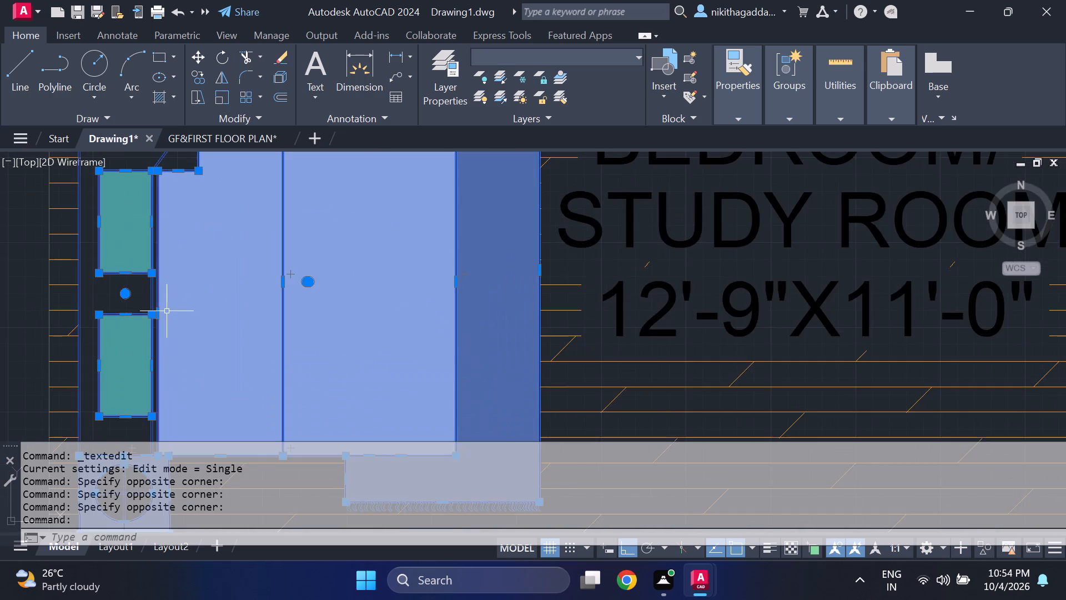
scroll(167, 311, "down", 4)
scroll(173, 231, "up", 2)
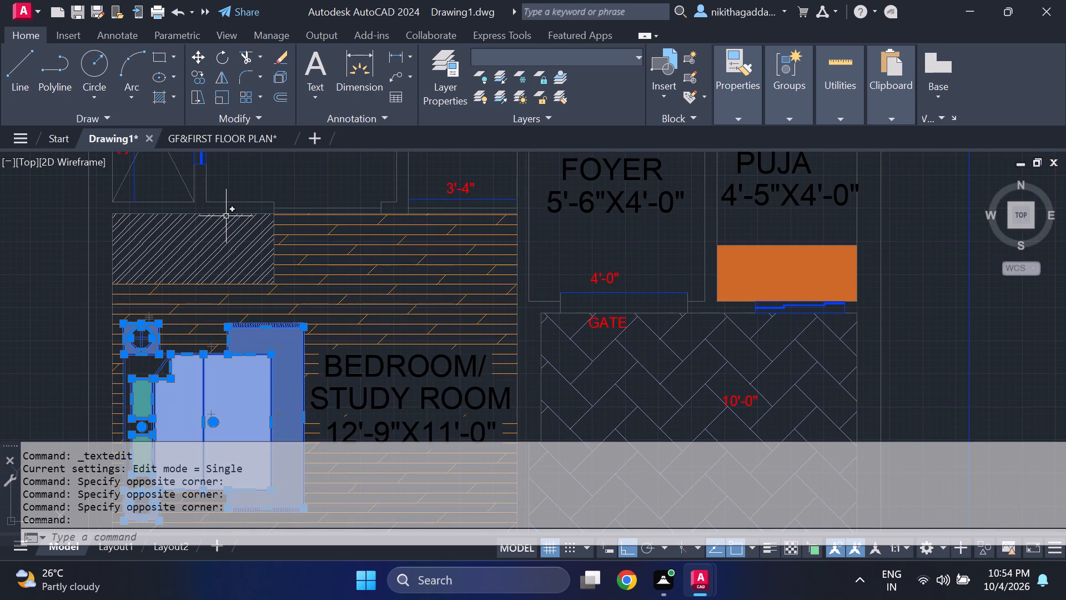
scroll(227, 216, "up", 2)
left_click_drag(319, 244, 297, 254)
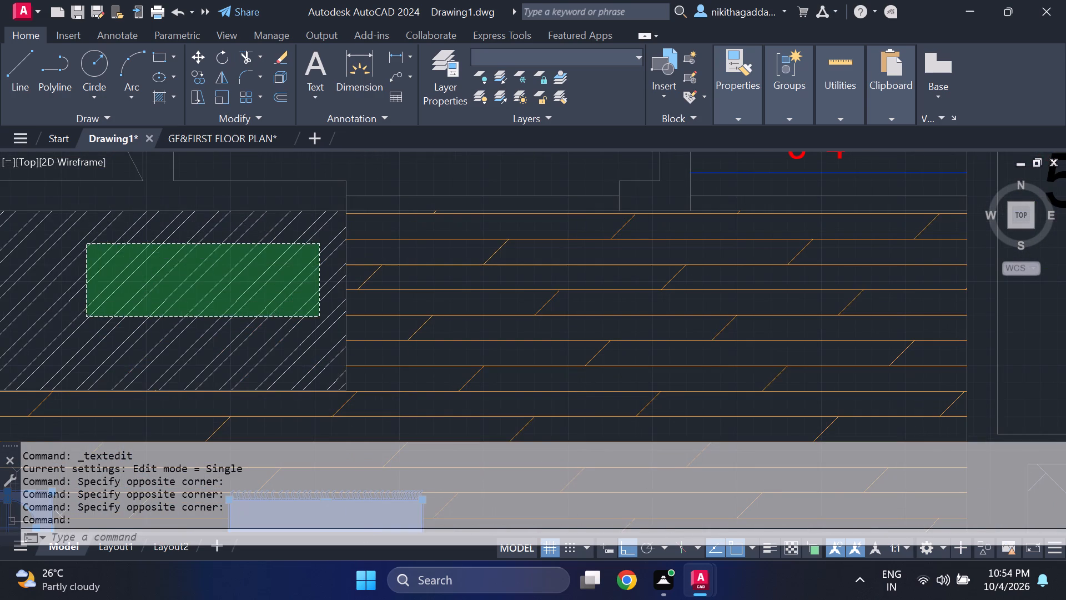
left_click(86, 317)
scroll(135, 310, "down", 4)
middle_click(212, 350)
middle_click_drag(208, 347, 189, 293)
type("CO")
key("Return")
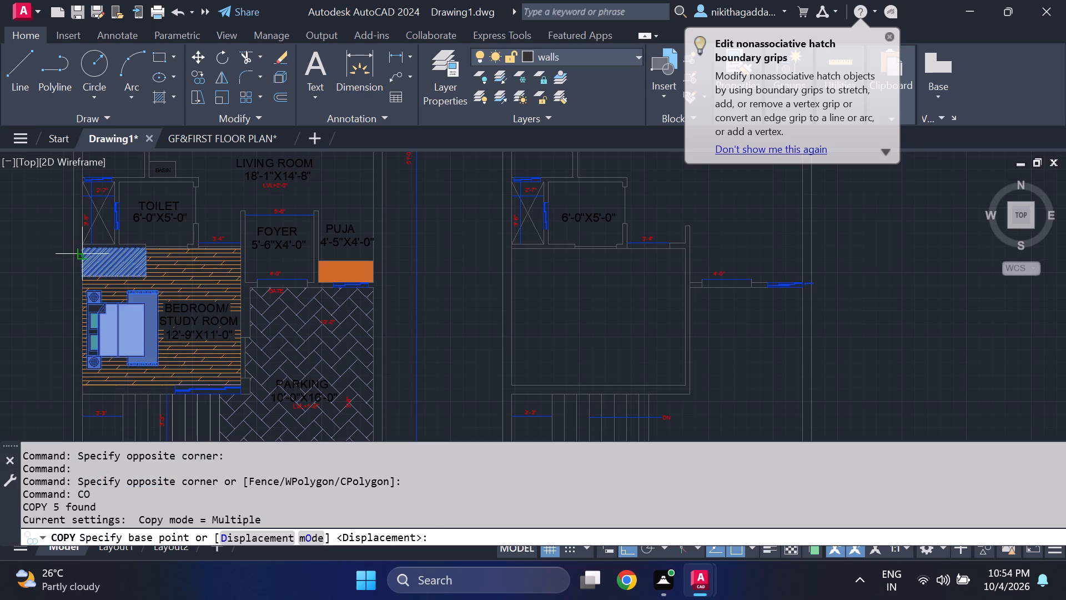
scroll(86, 251, "up", 1)
left_click(83, 245)
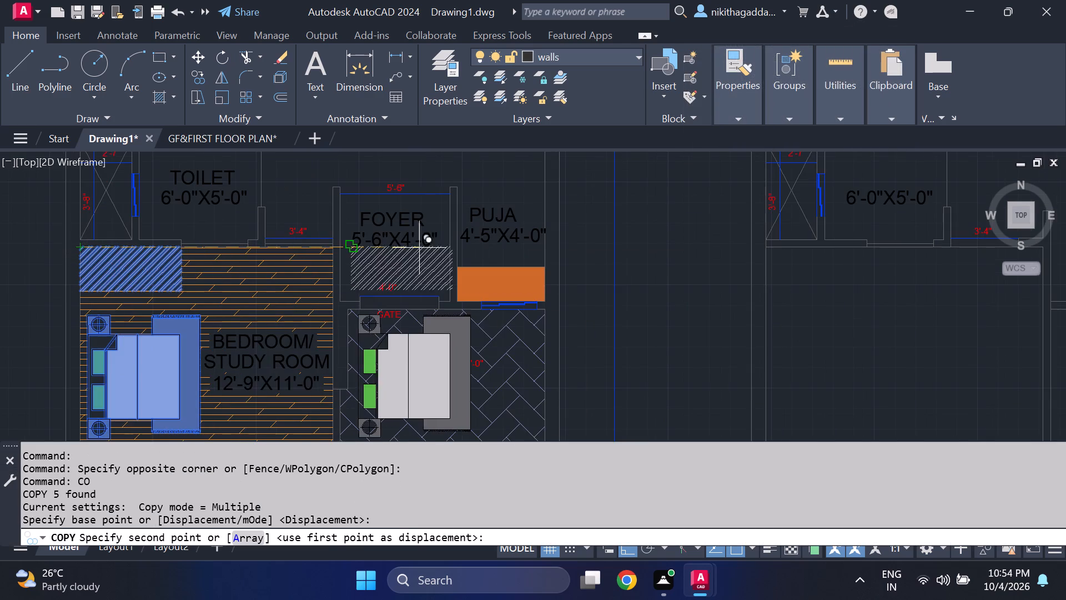
left_click(764, 252)
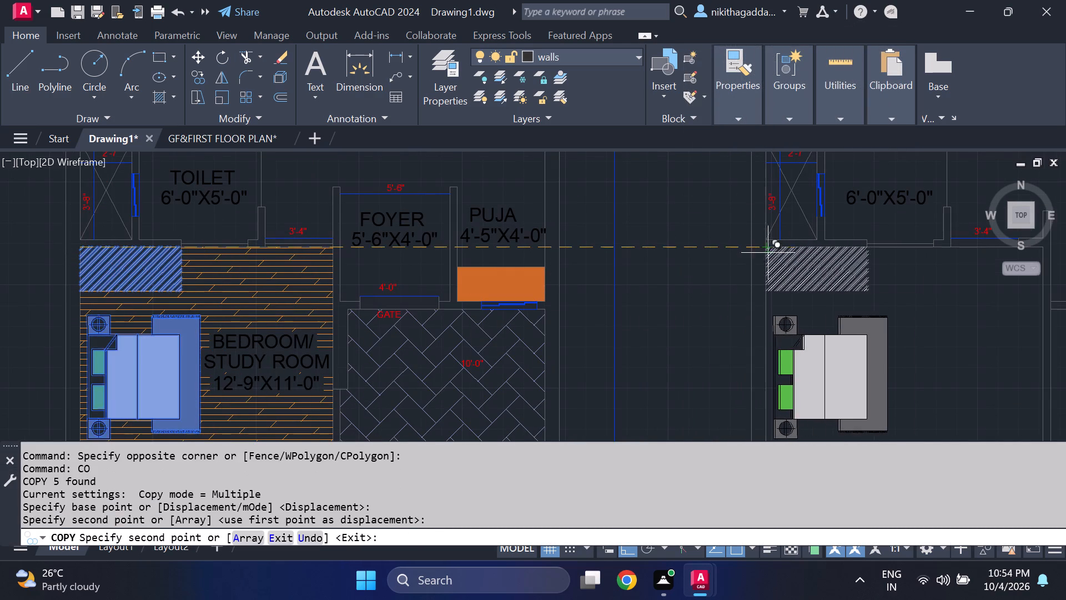
scroll(896, 276, "down", 1)
key("Escape")
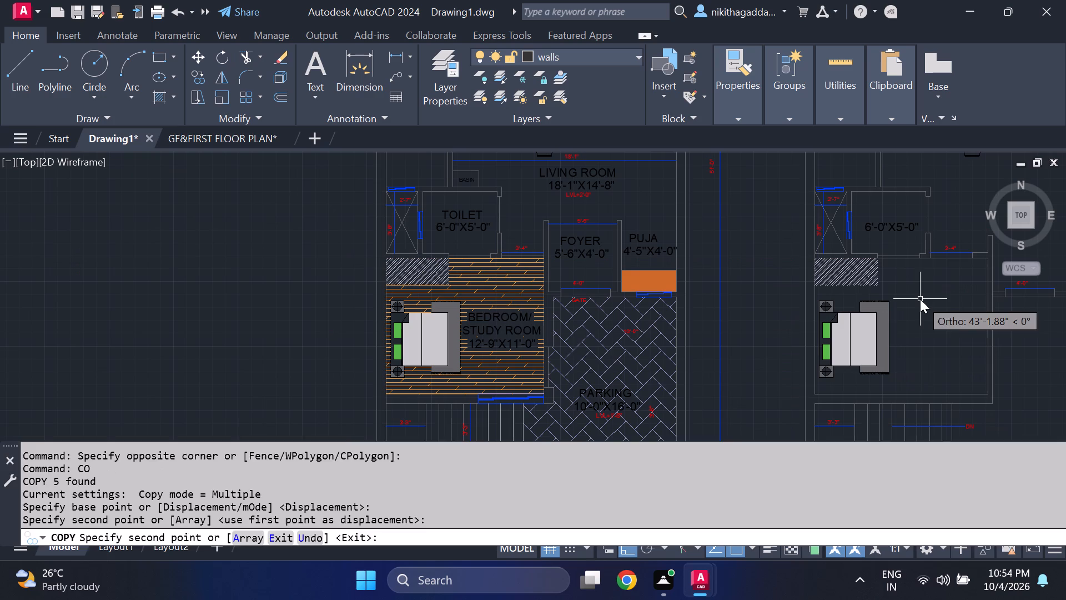
Copy the STUDY ROOM and 12'-9"X11'-0" labels from the ground floor bedroom to beside the bed in the new plan.
scroll(920, 303, "down", 2)
middle_click_drag(941, 316, 692, 359)
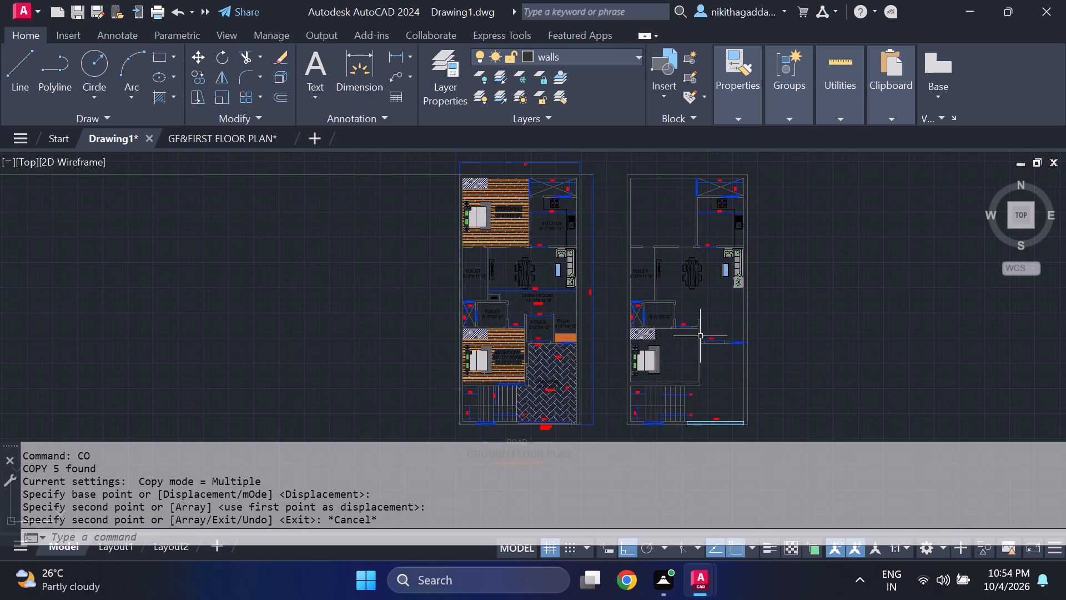
scroll(698, 389, "up", 1)
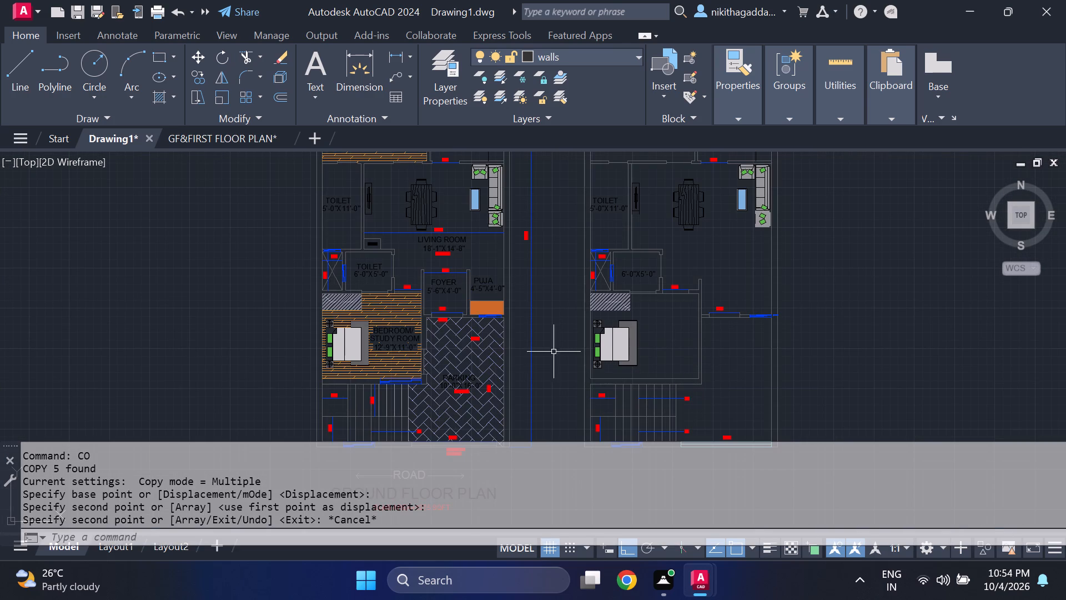
scroll(406, 344, "up", 2)
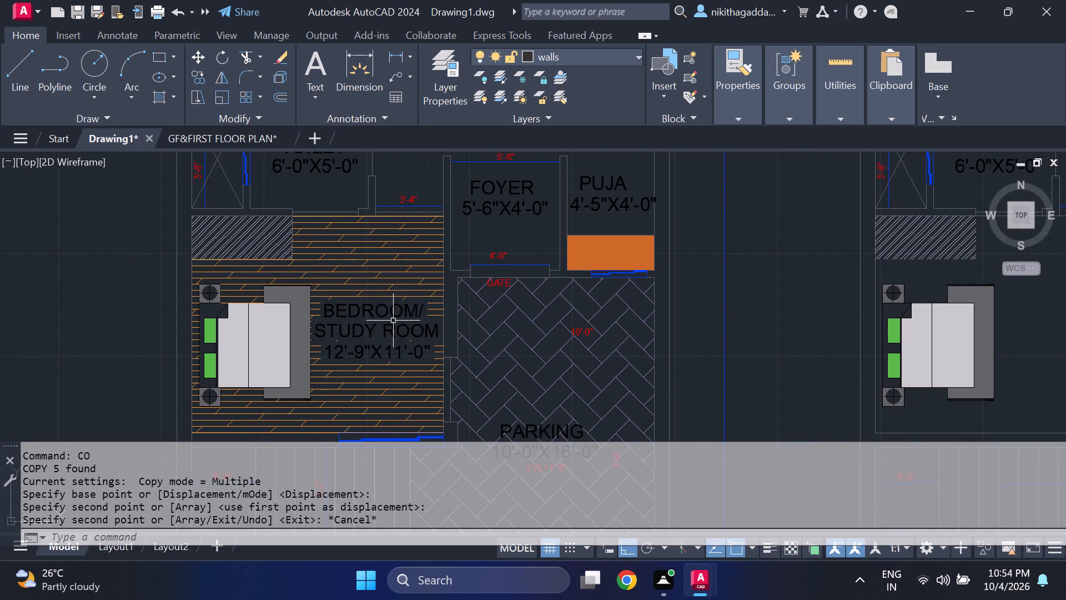
left_click(380, 331)
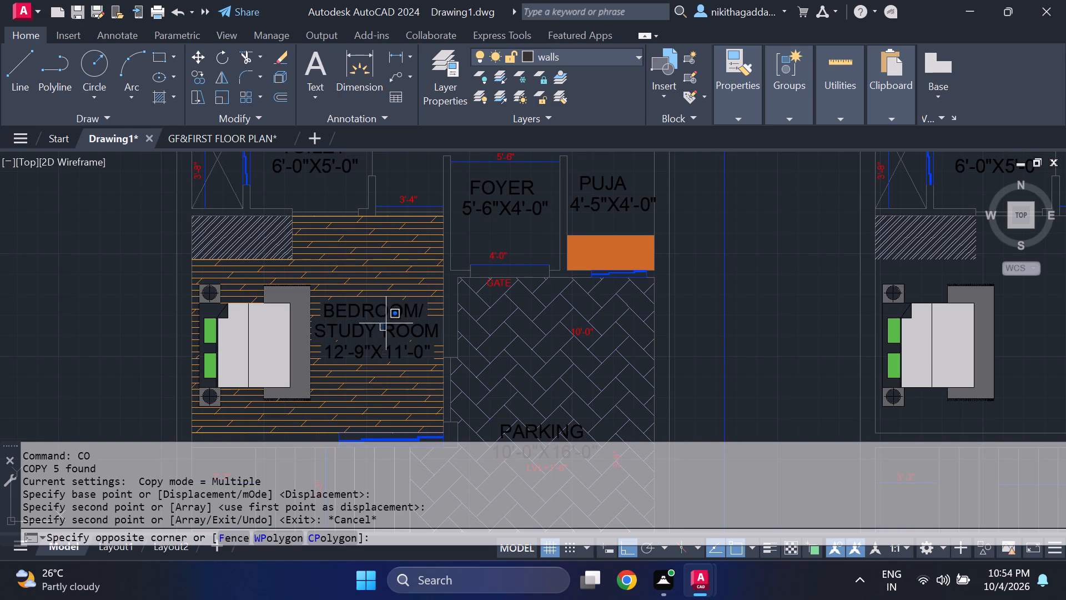
left_click(354, 353)
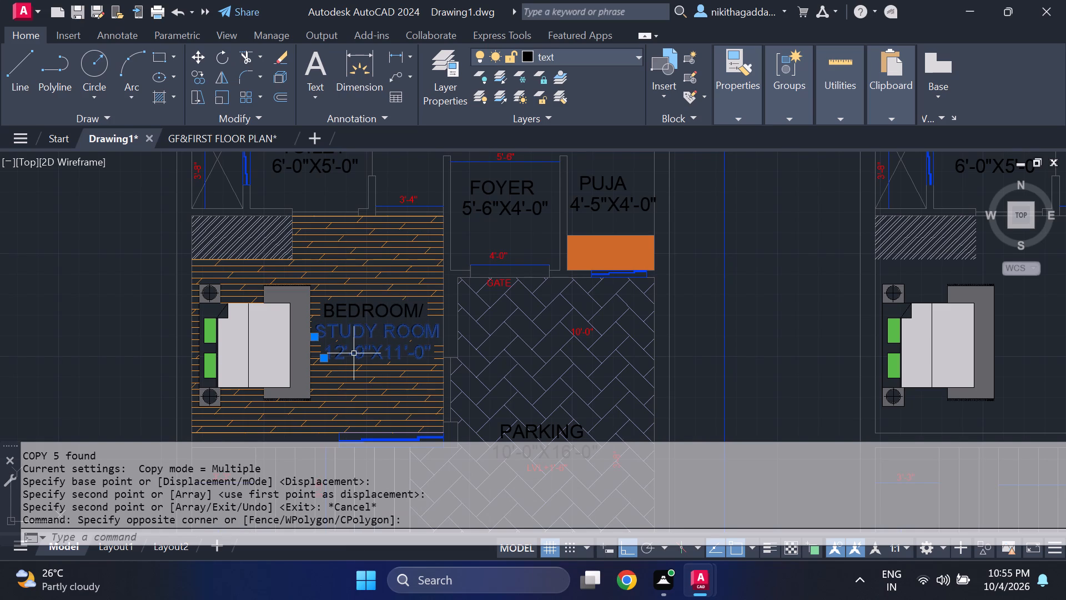
type("CO")
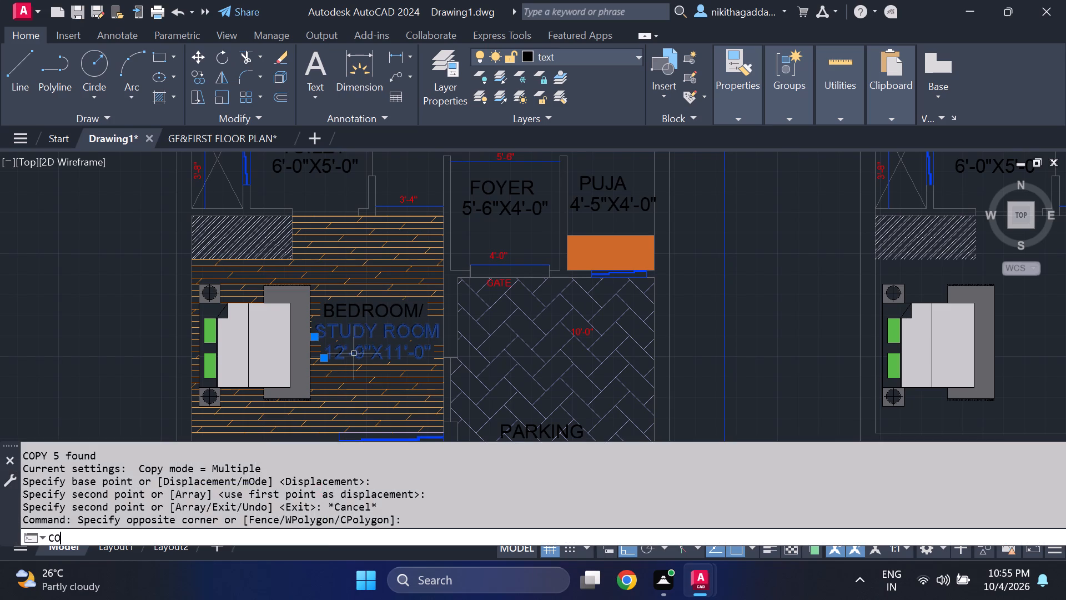
key("Return")
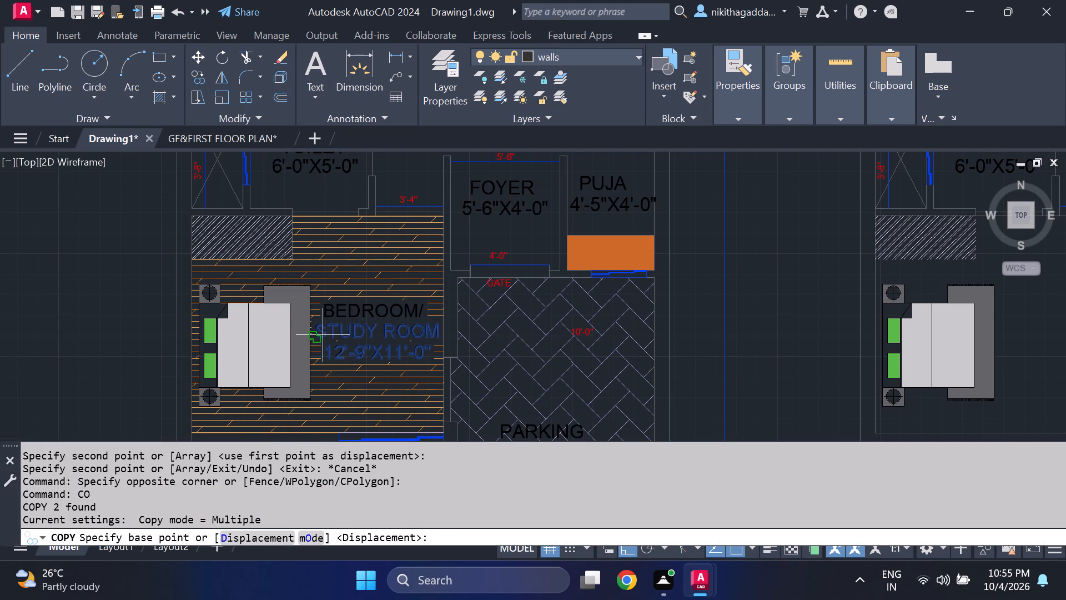
left_click(323, 334)
scroll(635, 301, "down", 3)
scroll(744, 312, "up", 2)
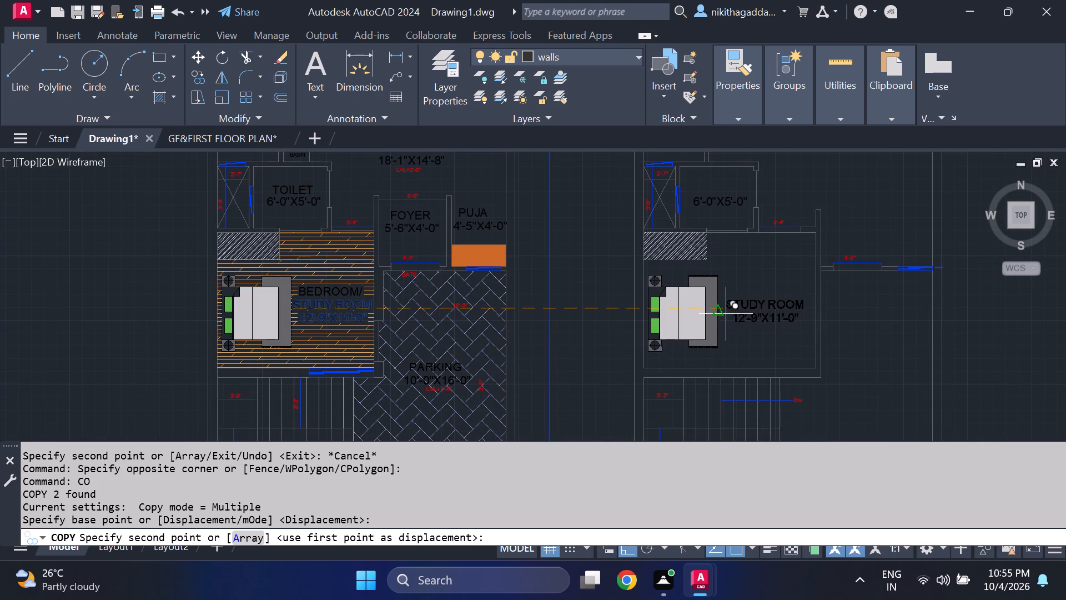
scroll(735, 313, "up", 2)
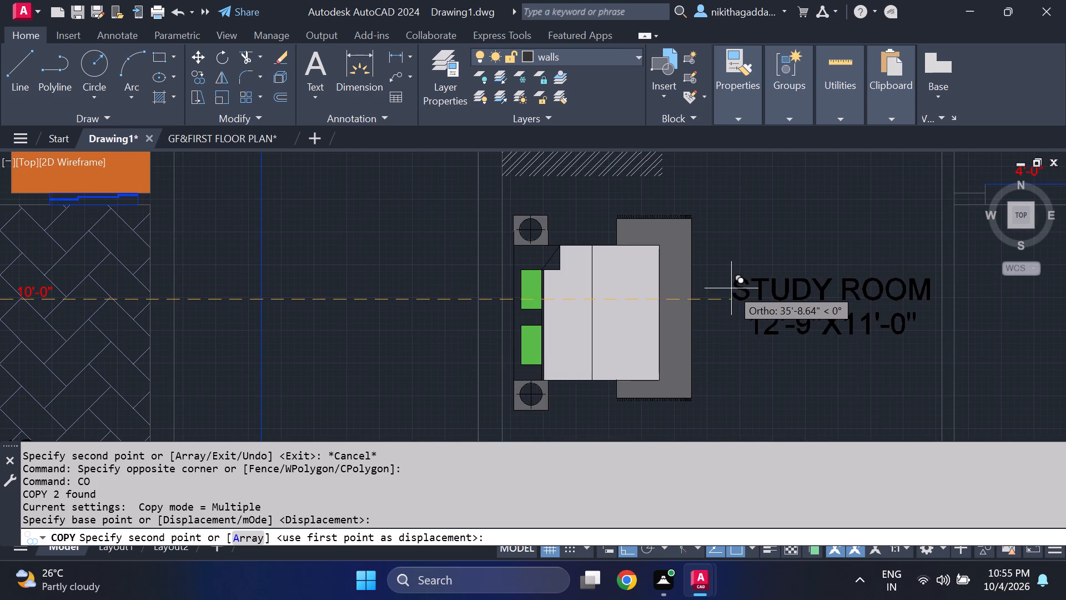
left_click(731, 288)
scroll(861, 334, "down", 2)
key("Escape")
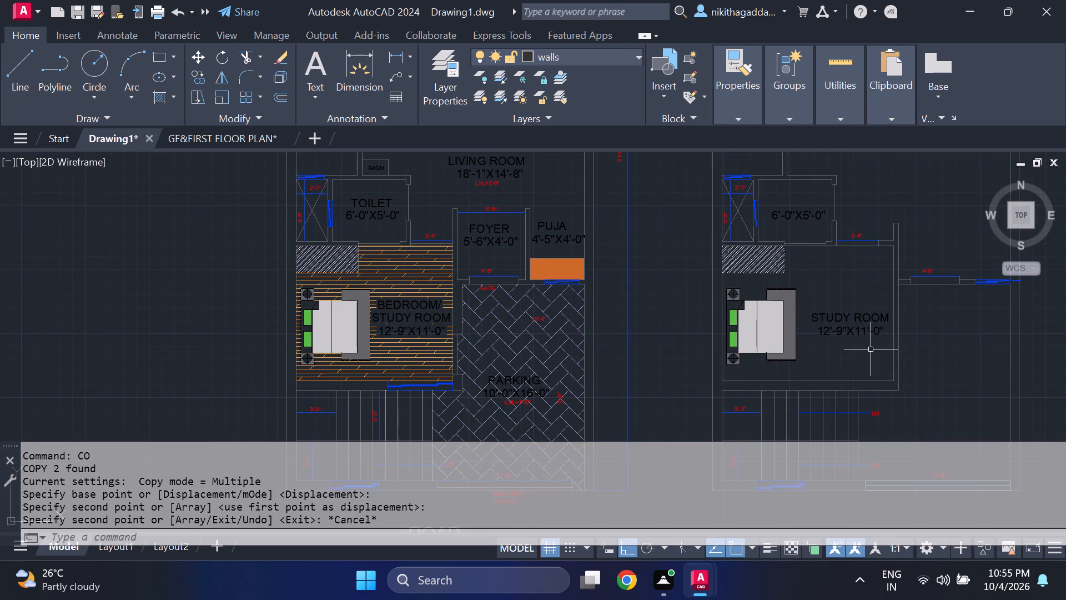
Set the current drawing colour to ByLayer.
middle_click_drag(881, 378, 656, 249)
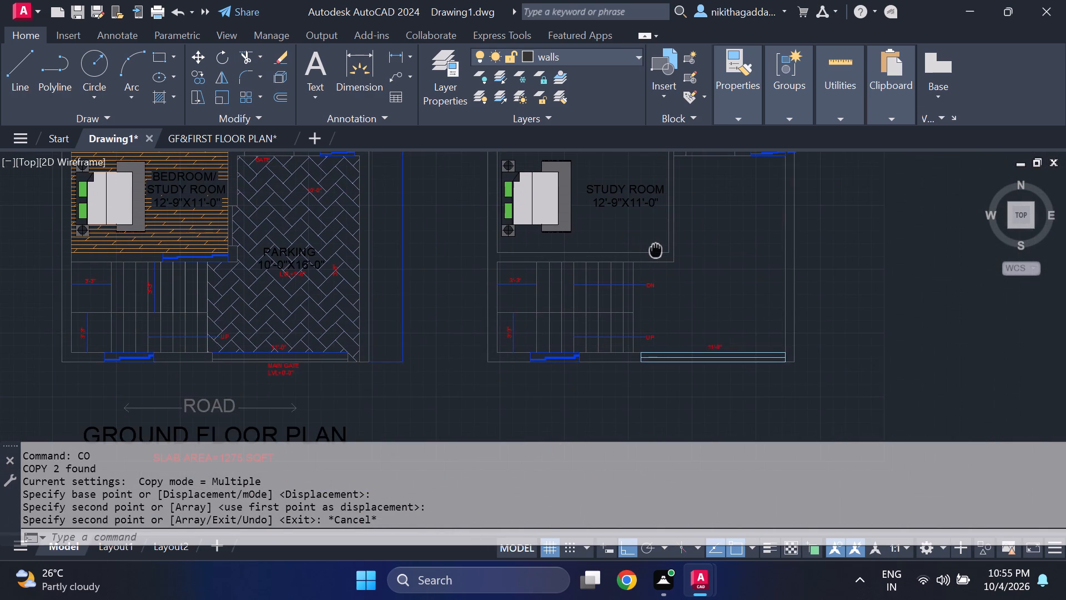
middle_click_drag(656, 249, 647, 327)
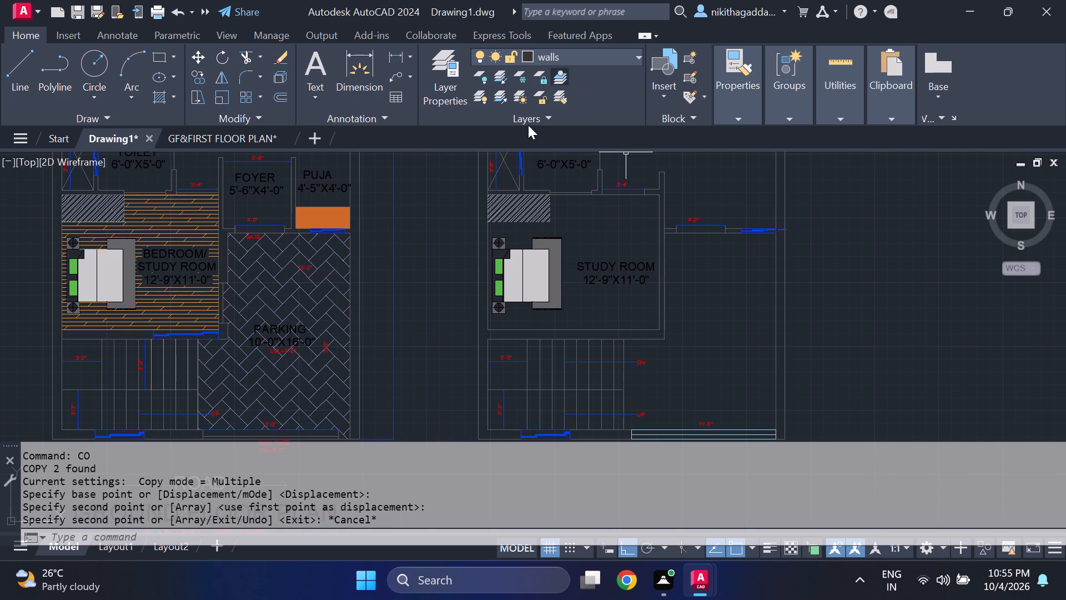
left_click(611, 56)
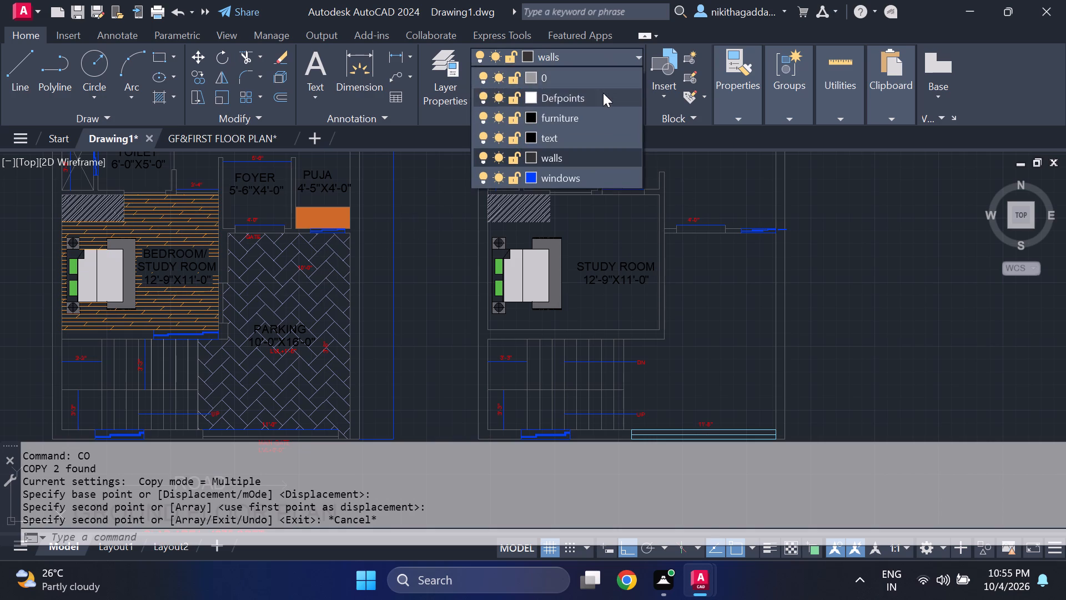
key("Escape")
key("c")
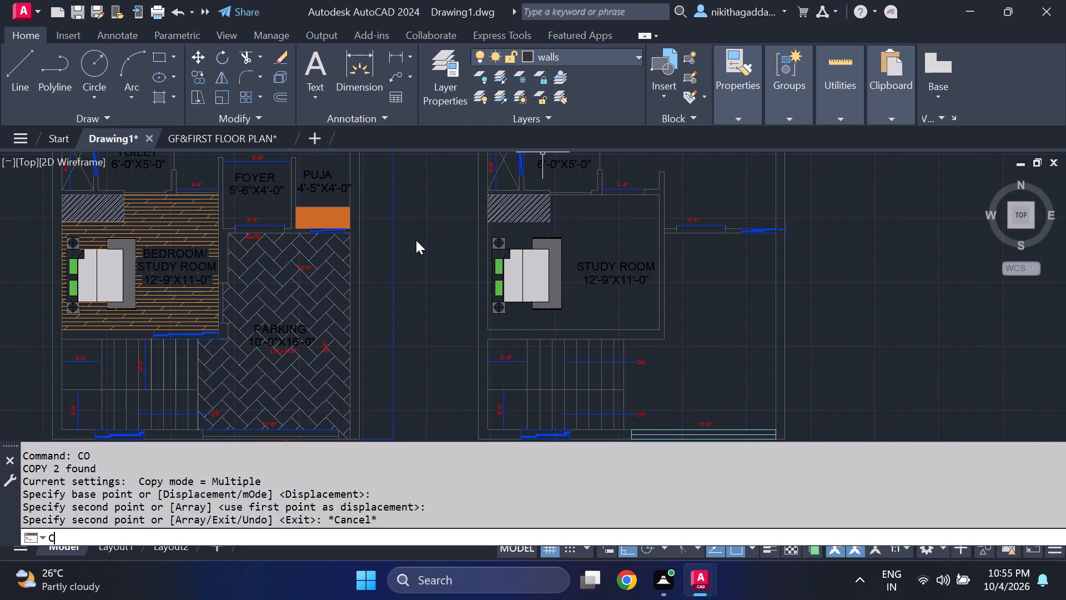
type("OLOR")
key("Return")
left_click(529, 218)
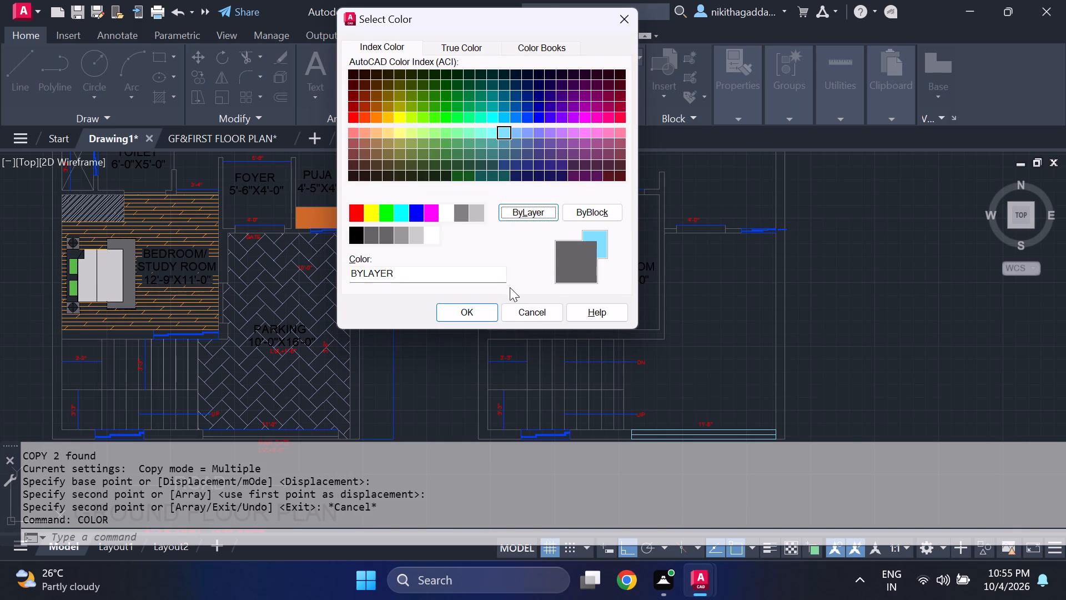
left_click(527, 211)
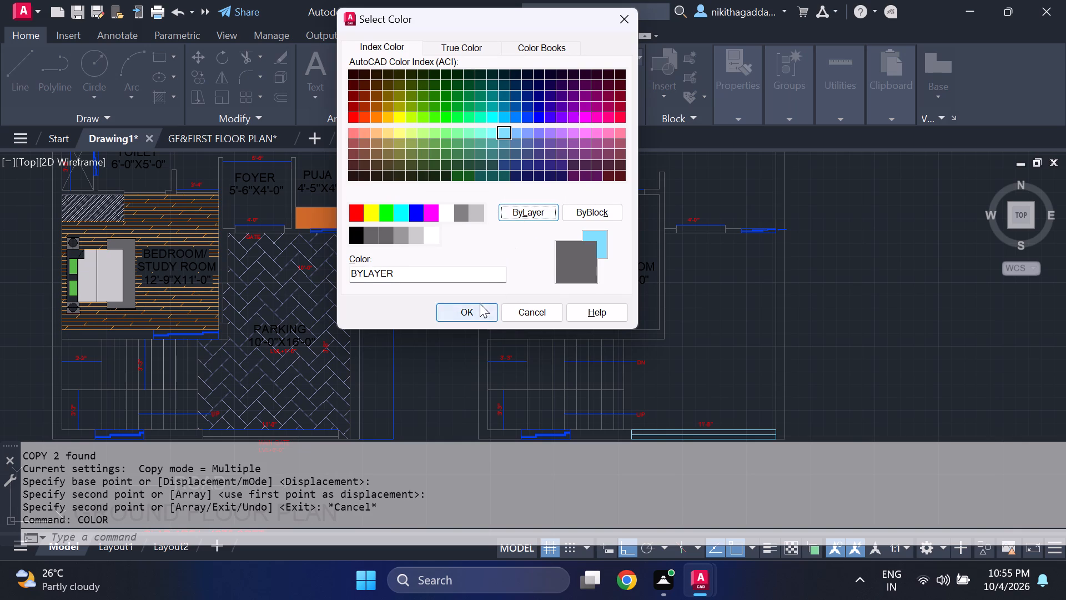
left_click(481, 311)
On the windows layer, draw a horizontal dimension line from the study room's side wall across the open area to the outer wall.
left_click(608, 61)
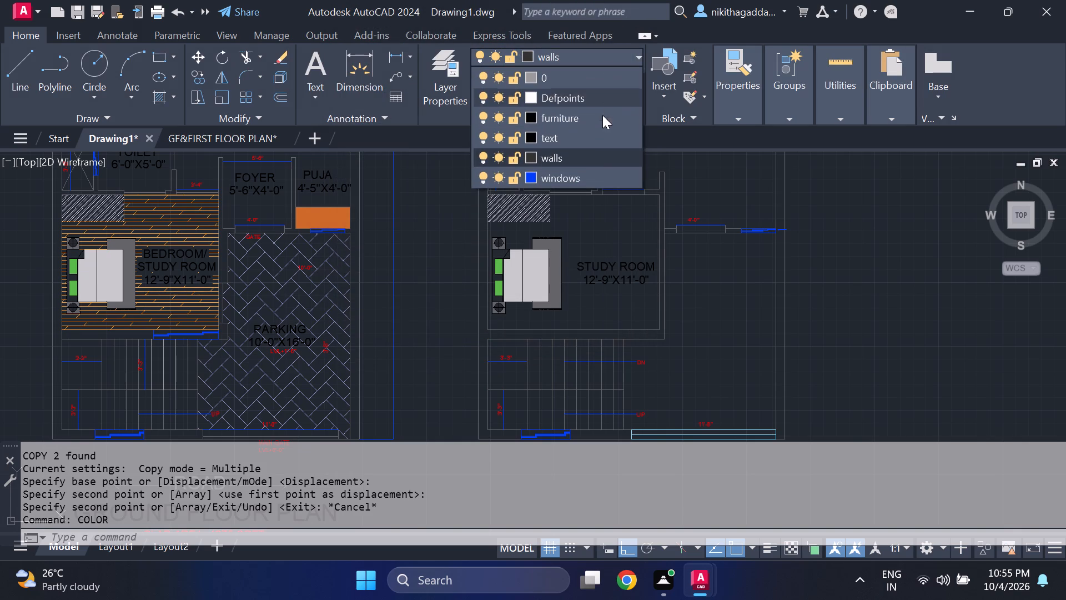
left_click(580, 178)
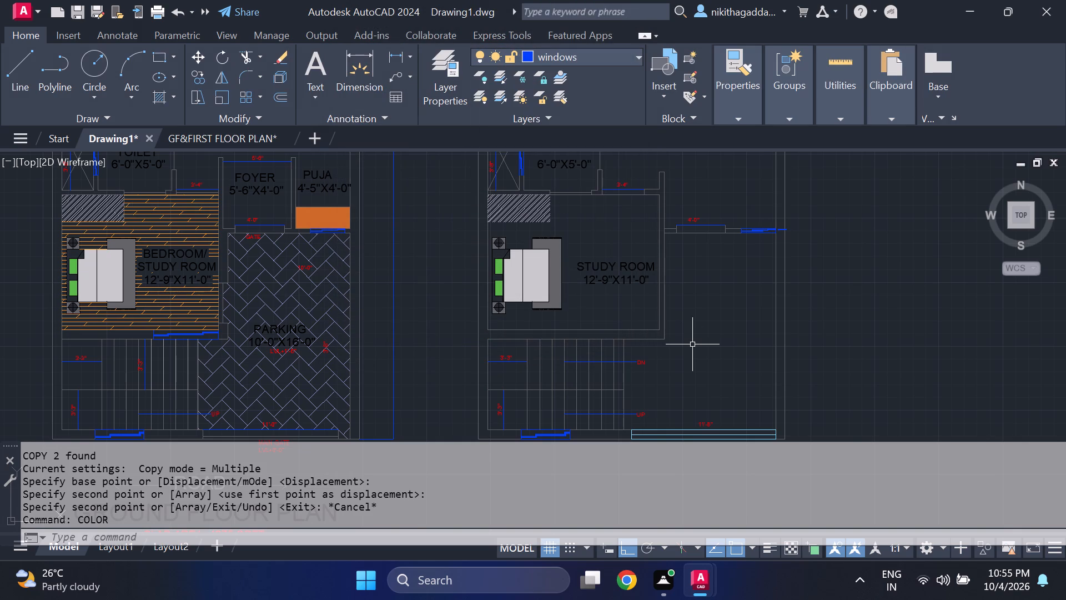
key("l")
key("Return")
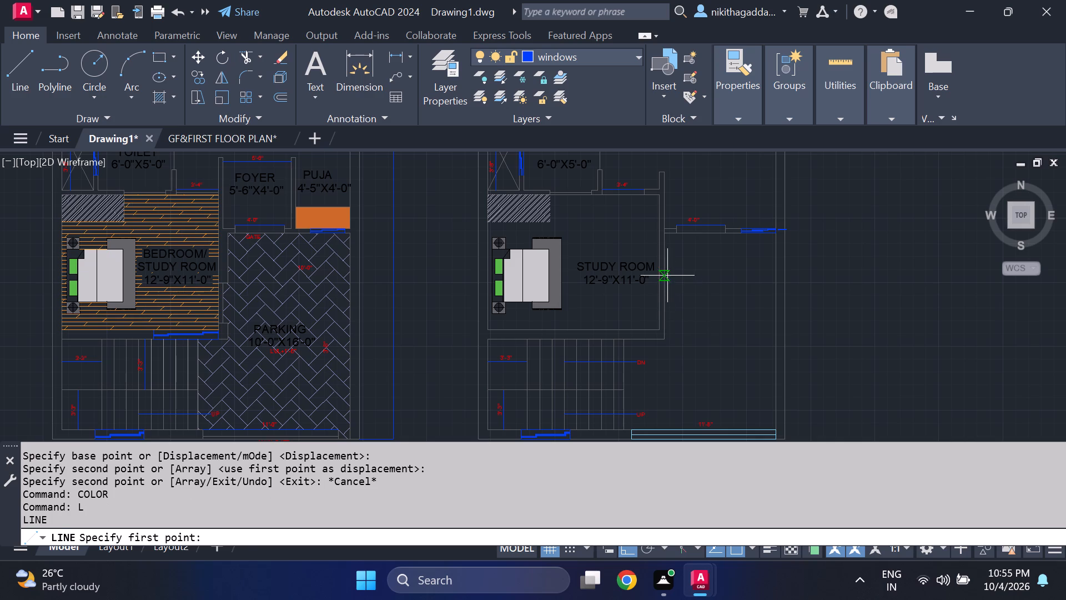
left_click(666, 269)
left_click(778, 268)
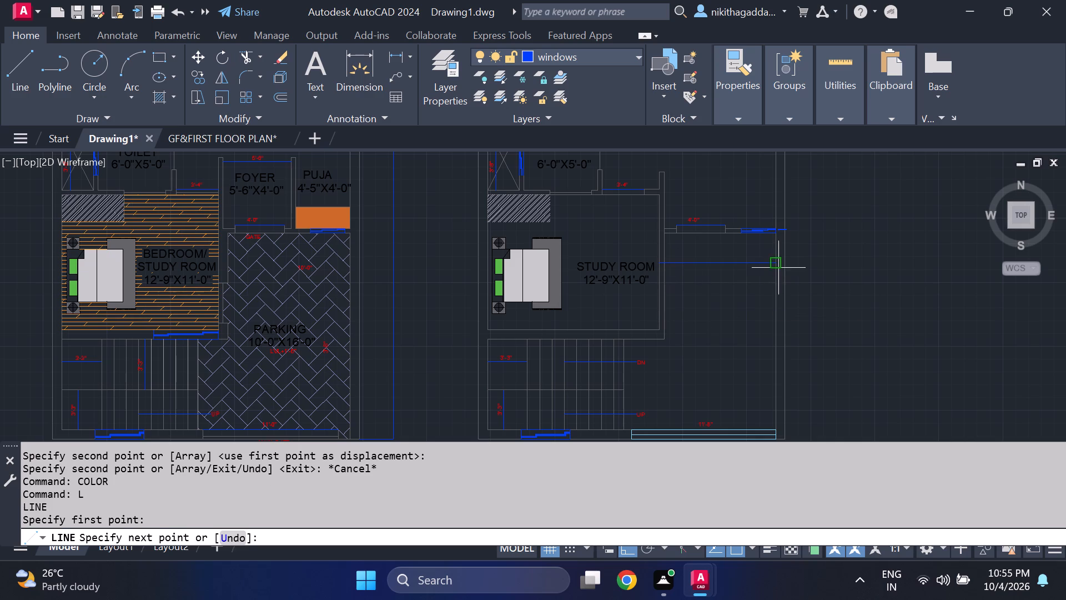
key("Escape")
Draw a vertical dimension line in the open area from the front wall strip up to the wall with the sliding window.
key("space")
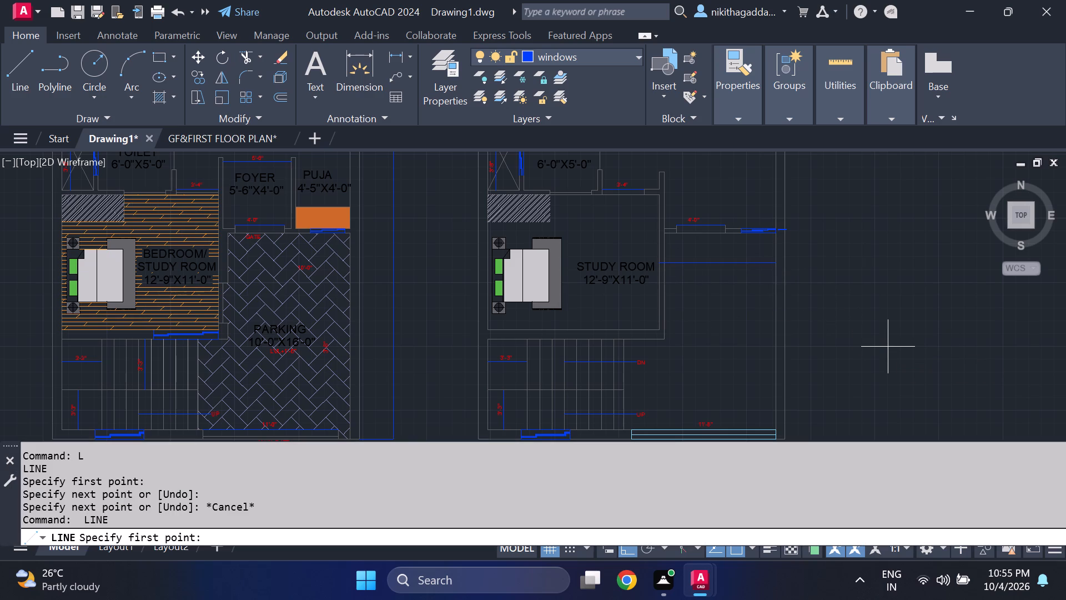
middle_click_drag(733, 458, 711, 362)
scroll(773, 358, "down", 1)
scroll(758, 422, "up", 1)
left_click_drag(750, 403, 750, 398)
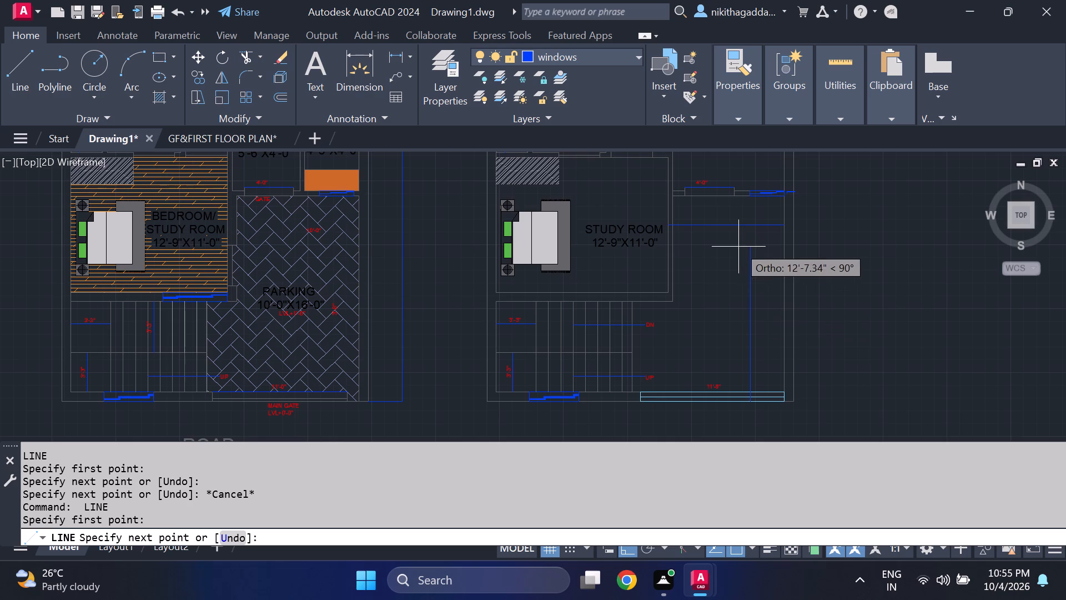
middle_click_drag(741, 238, 750, 256)
scroll(749, 256, "up", 1)
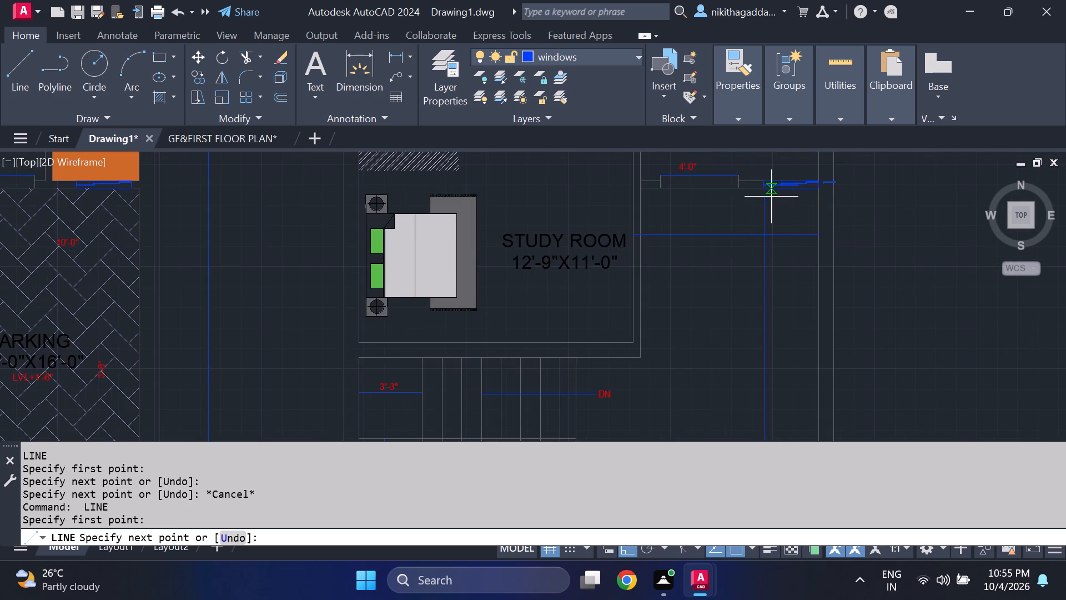
scroll(769, 197, "up", 2)
left_click(760, 179)
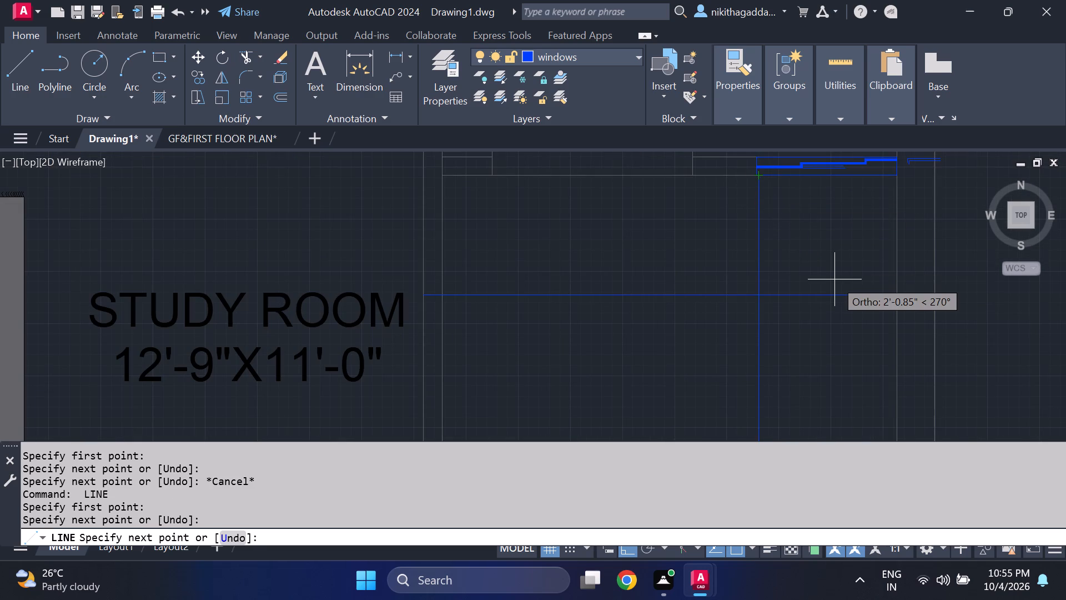
key("Escape")
Copy the 10'-0" and 3'-8" labels from the ground floor parking area to the new lines in the open area.
scroll(821, 276, "down", 4)
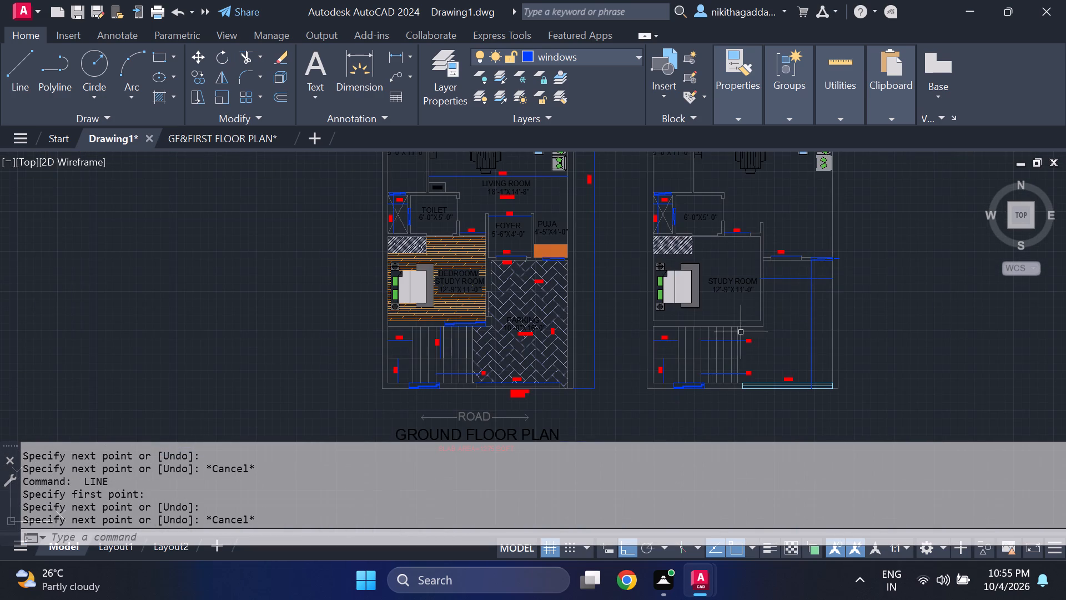
scroll(747, 341, "up", 2)
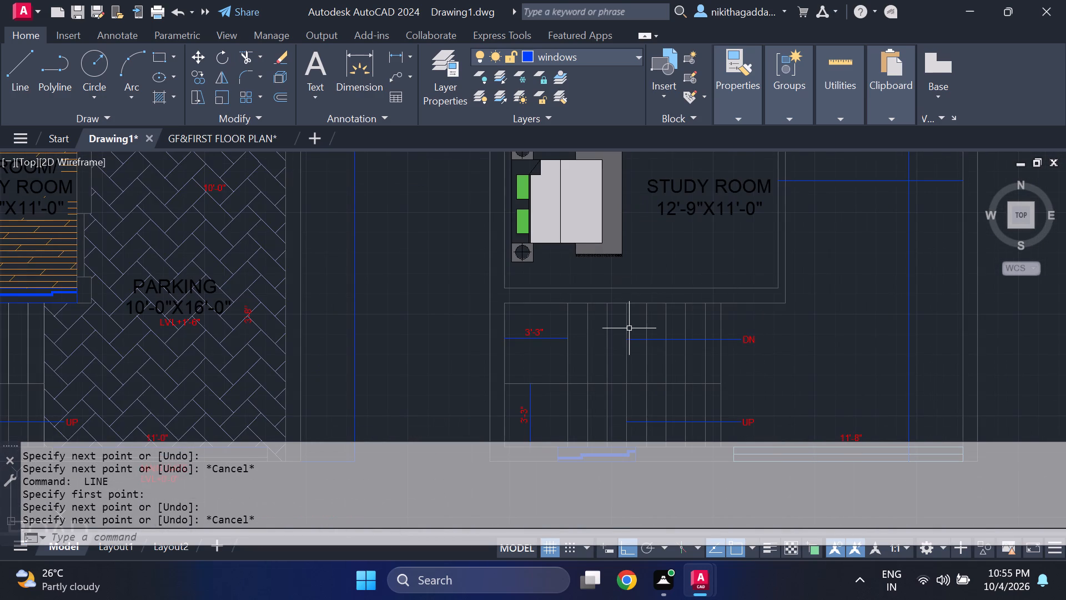
middle_click_drag(388, 237, 434, 286)
middle_click(434, 286)
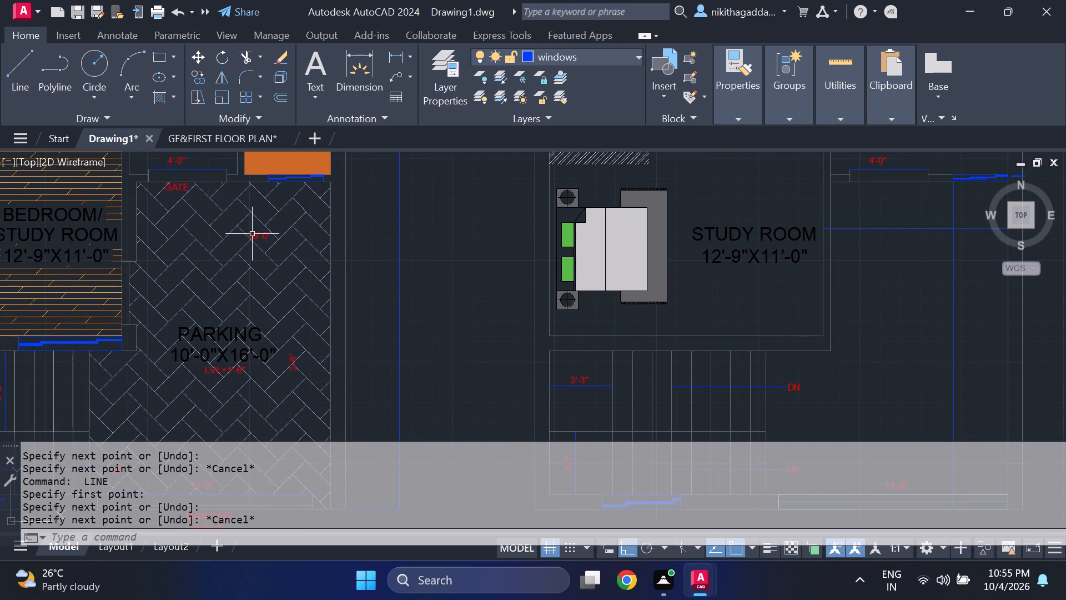
left_click(256, 237)
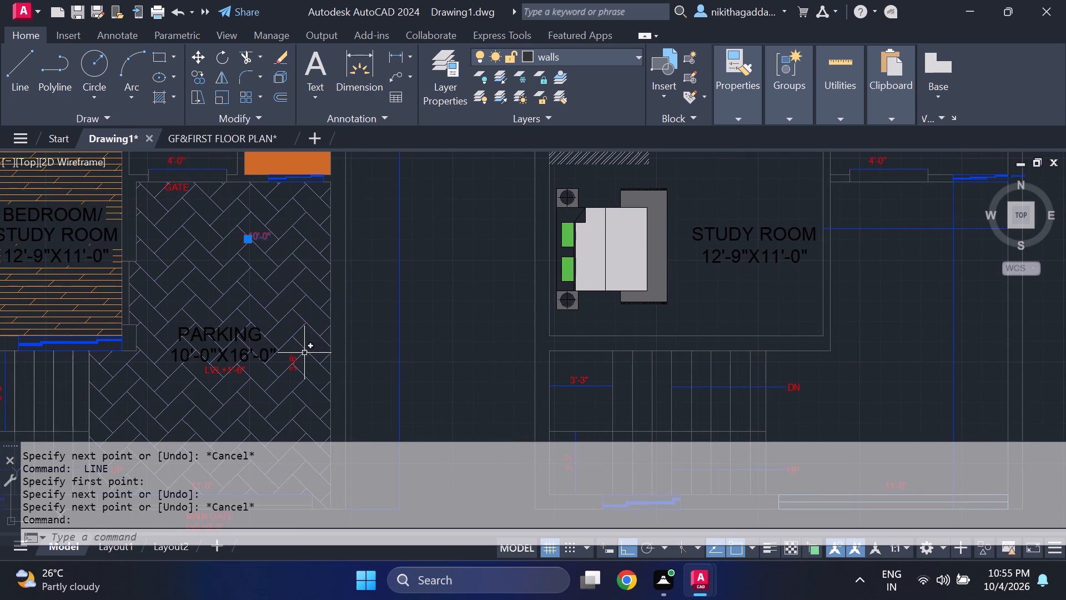
left_click(293, 363)
type("CO")
key("Return")
left_click(264, 240)
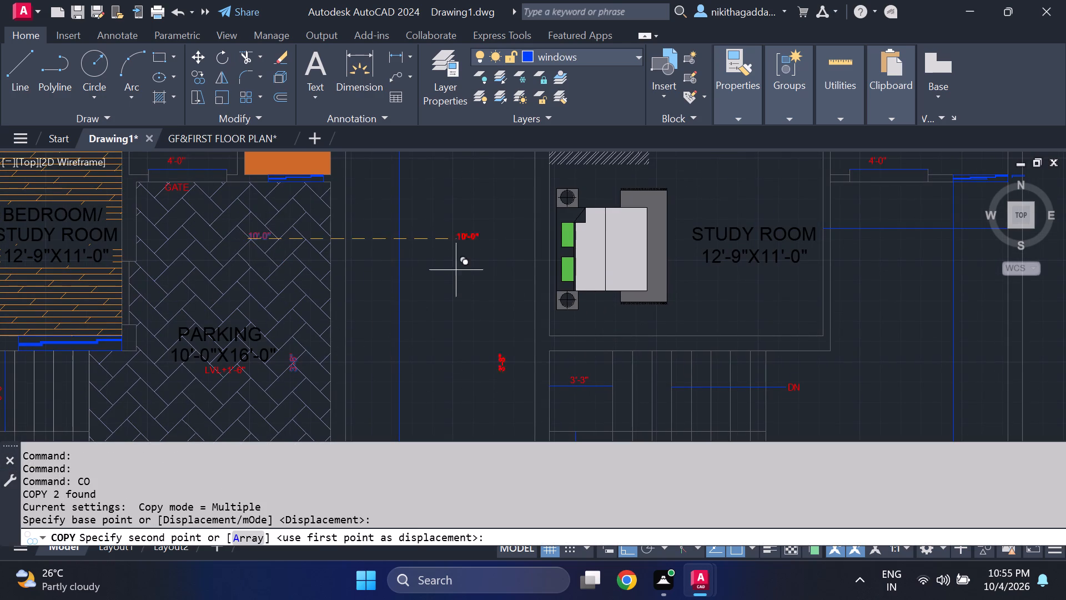
middle_click_drag(899, 293, 748, 314)
scroll(899, 293, "up", 1)
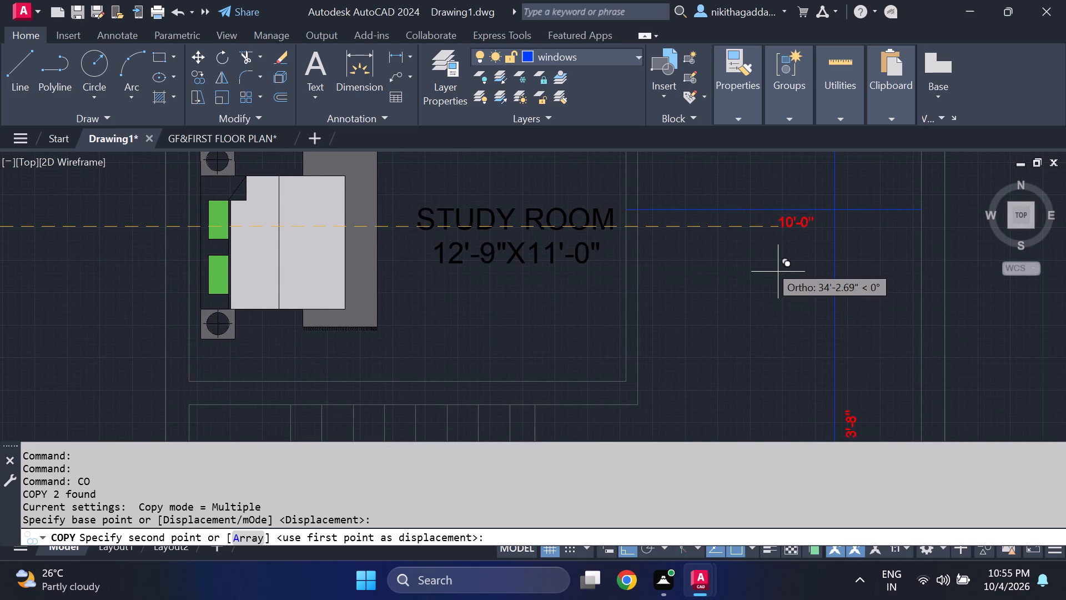
left_click(746, 247)
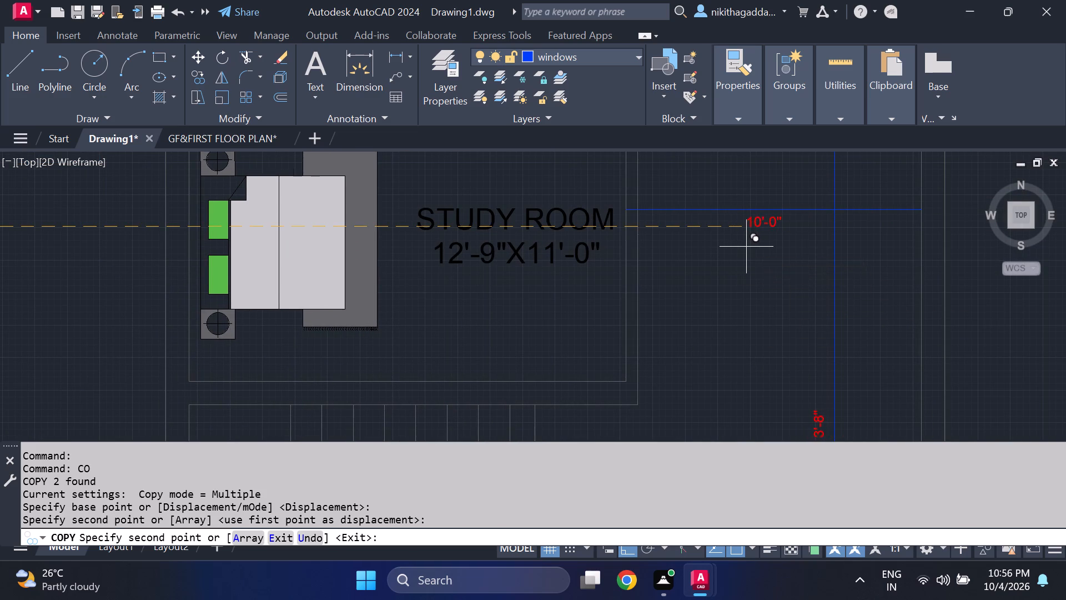
key("Escape")
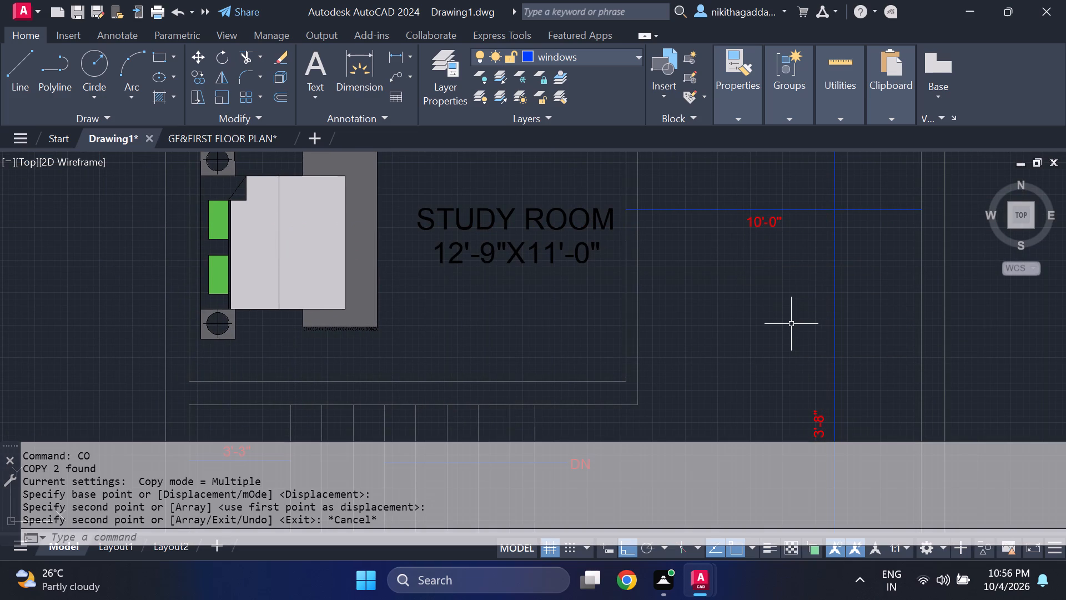
Set the copied vertical label beside the open area's vertical line to 16'-9".
scroll(789, 324, "down", 2)
scroll(772, 282, "up", 1)
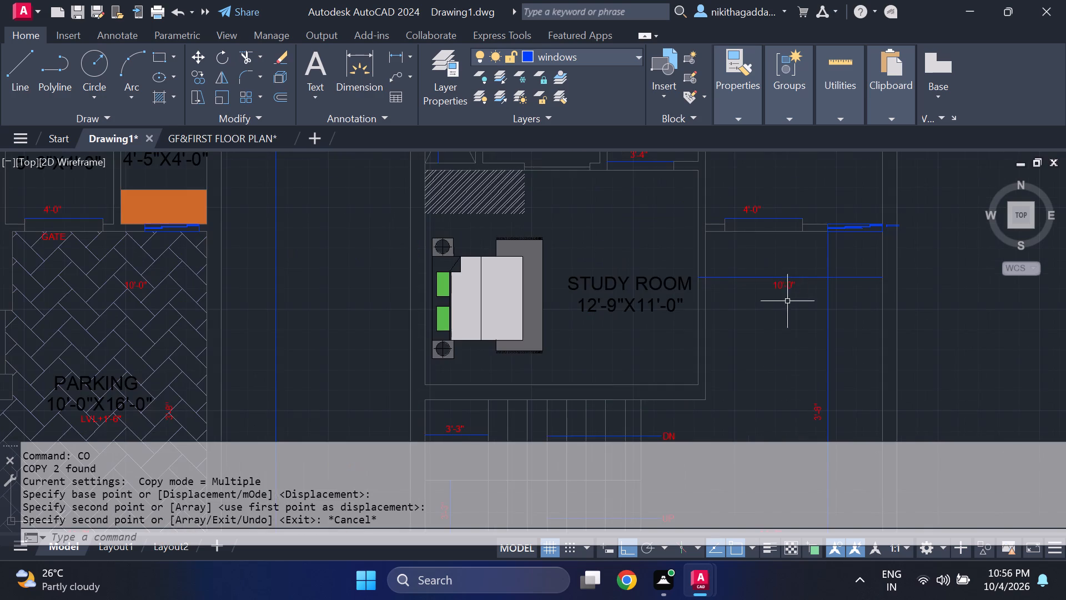
middle_click_drag(832, 371, 781, 289)
scroll(800, 327, "up", 1)
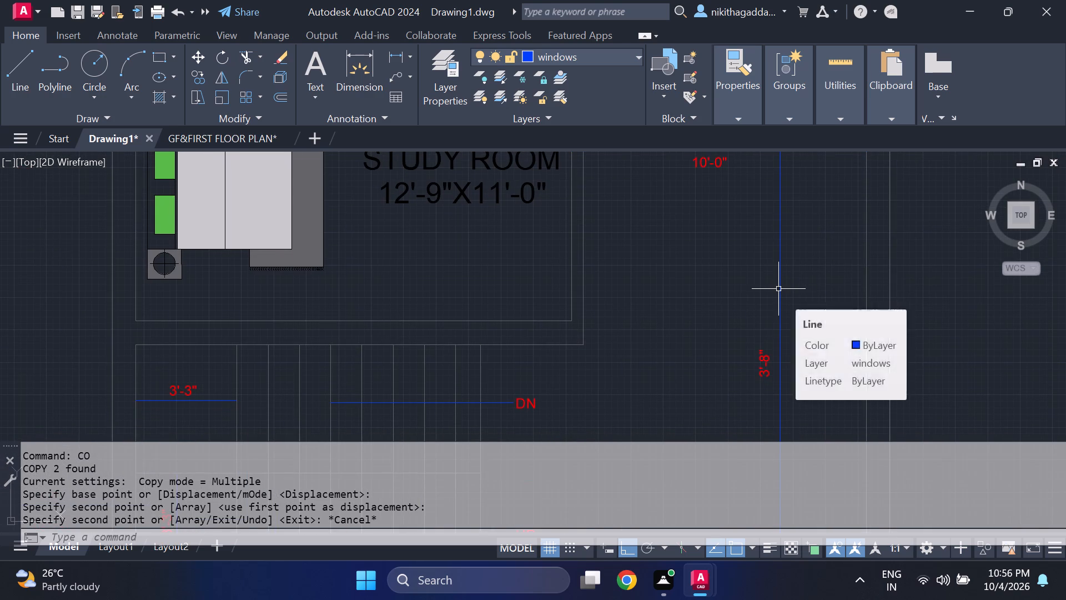
scroll(775, 310, "up", 1)
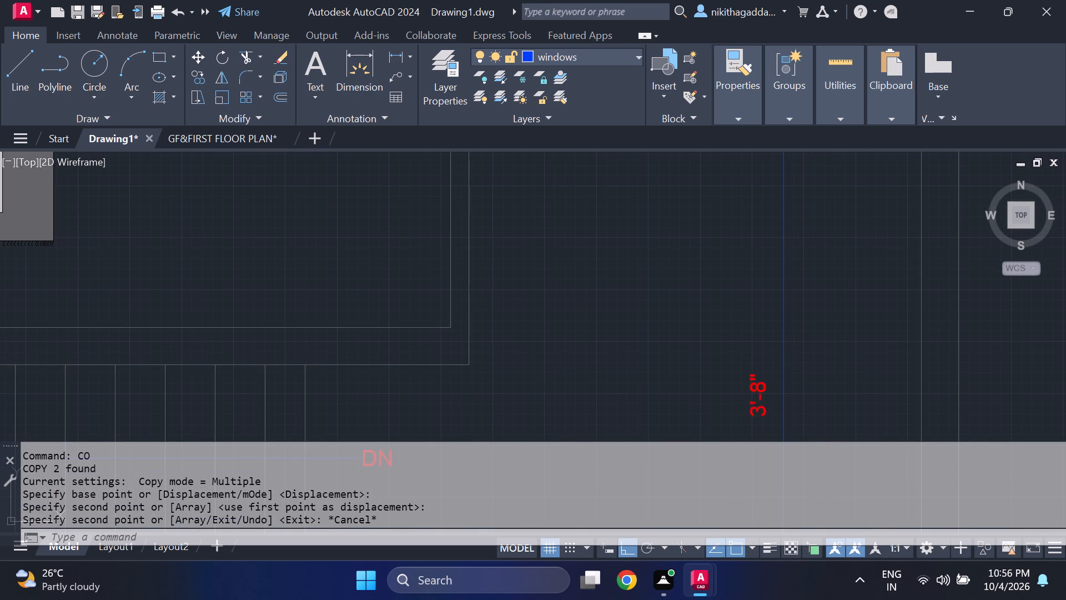
double_click(760, 408)
key("BackSpace")
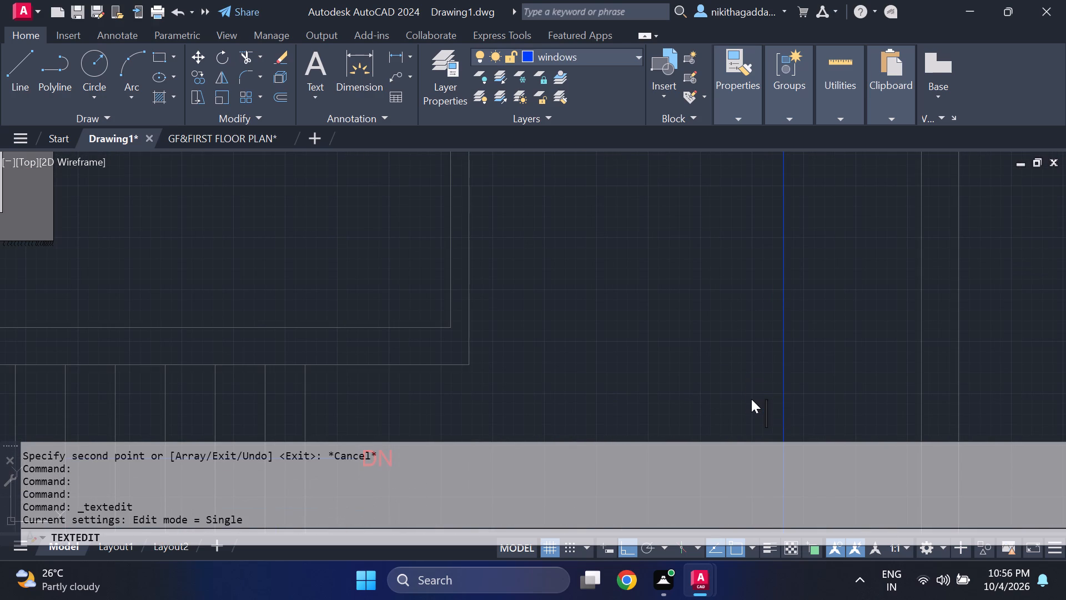
key("1")
key("6")
key("apostrophe")
type("-9")
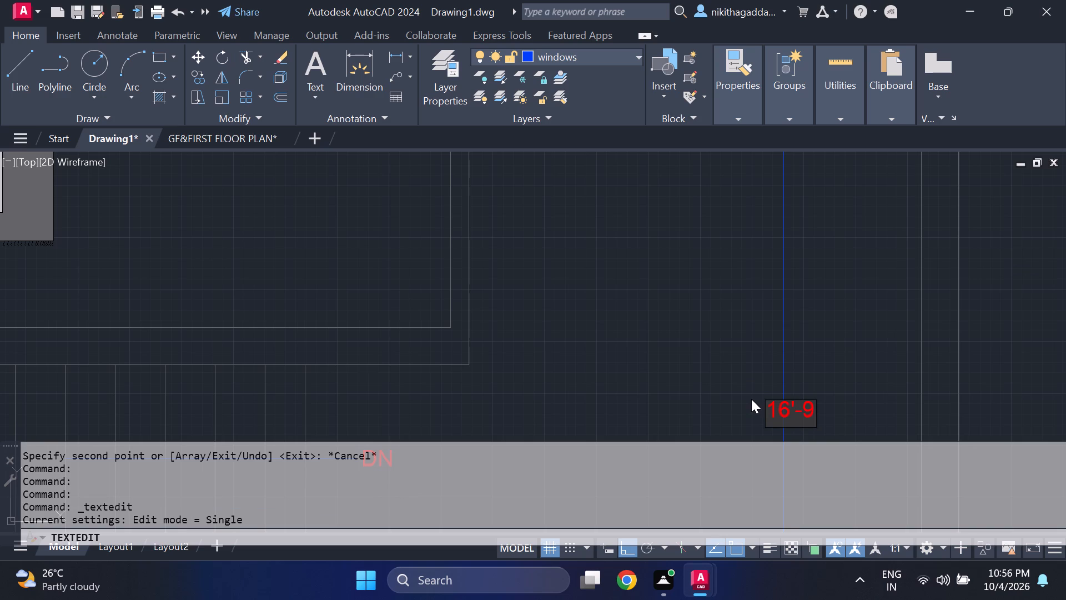
key("shift+quotedbl")
key("Return")
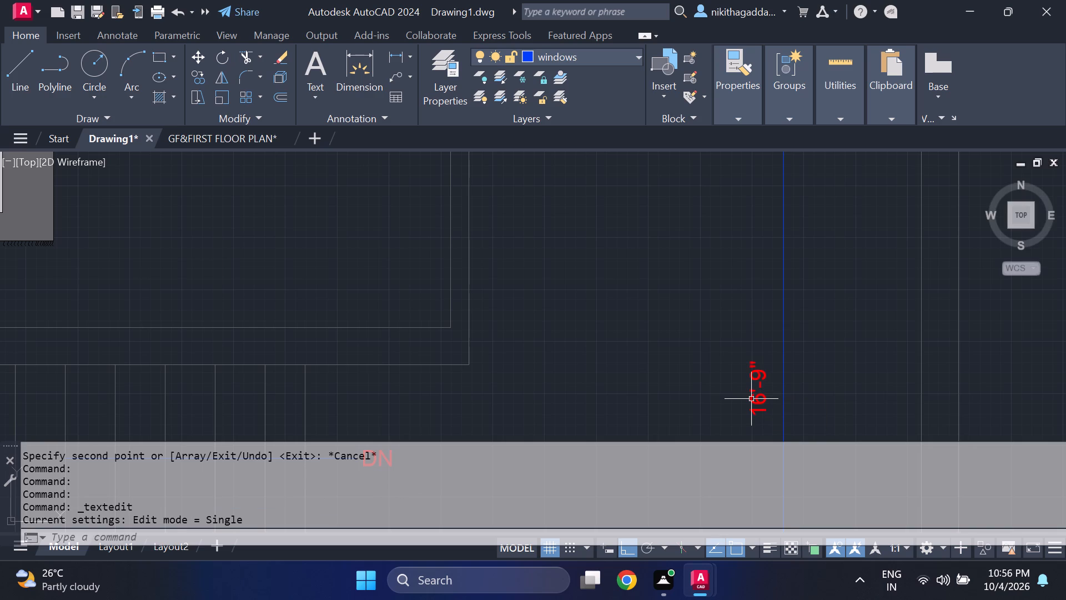
Set the copied horizontal label under the open area's width line to 9'-1".
scroll(716, 319, "down", 3)
middle_click_drag(707, 302, 717, 351)
scroll(723, 309, "up", 3)
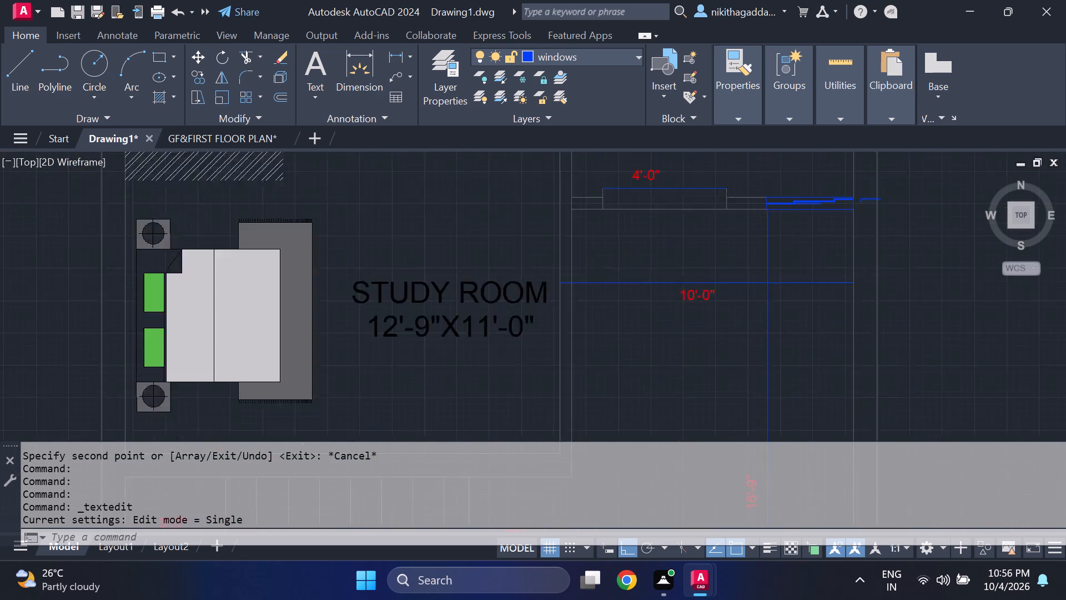
double_click(675, 284)
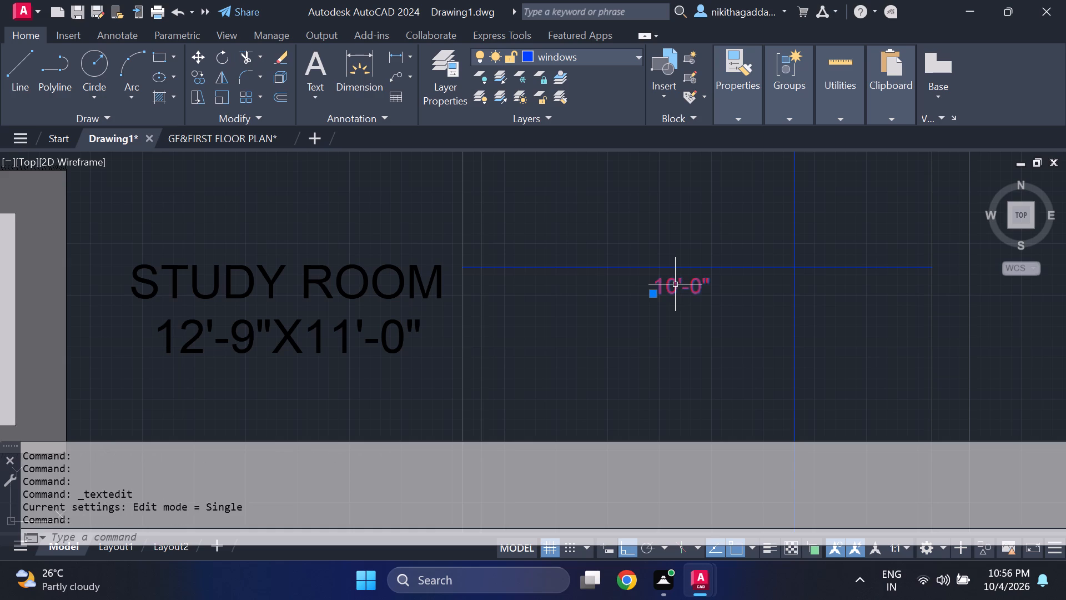
left_click(675, 285)
key("BackSpace")
key("BackSpace")
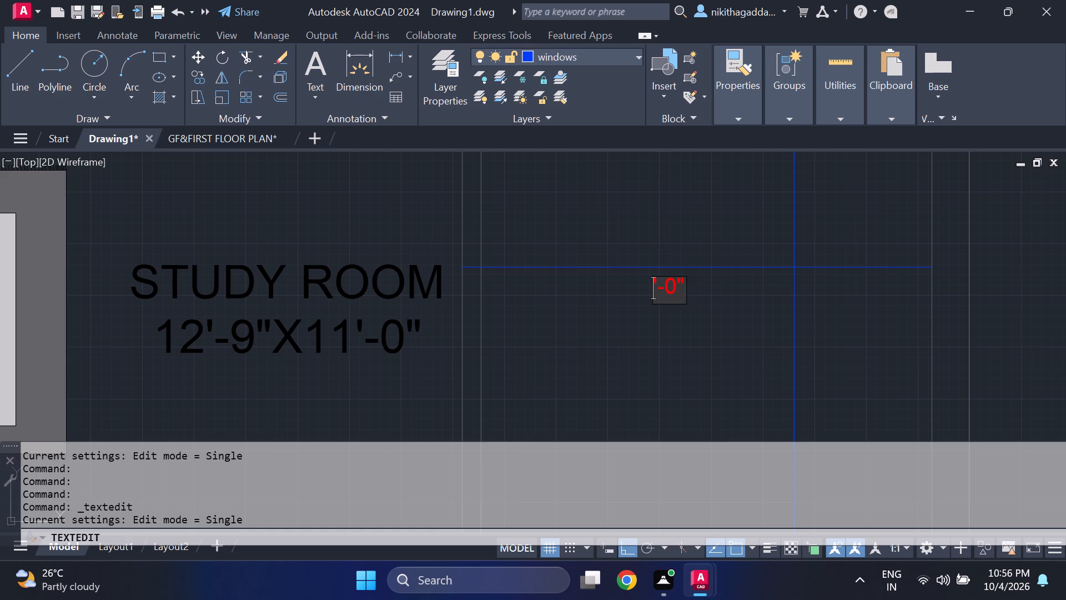
key("9")
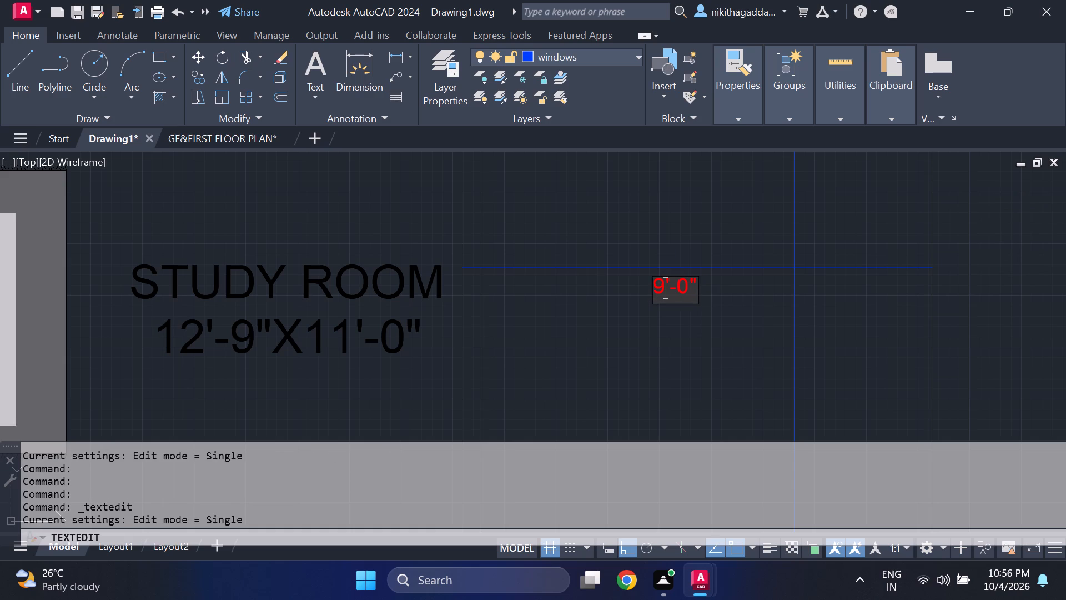
left_click(683, 286)
key("BackSpace")
key("1")
key("Return")
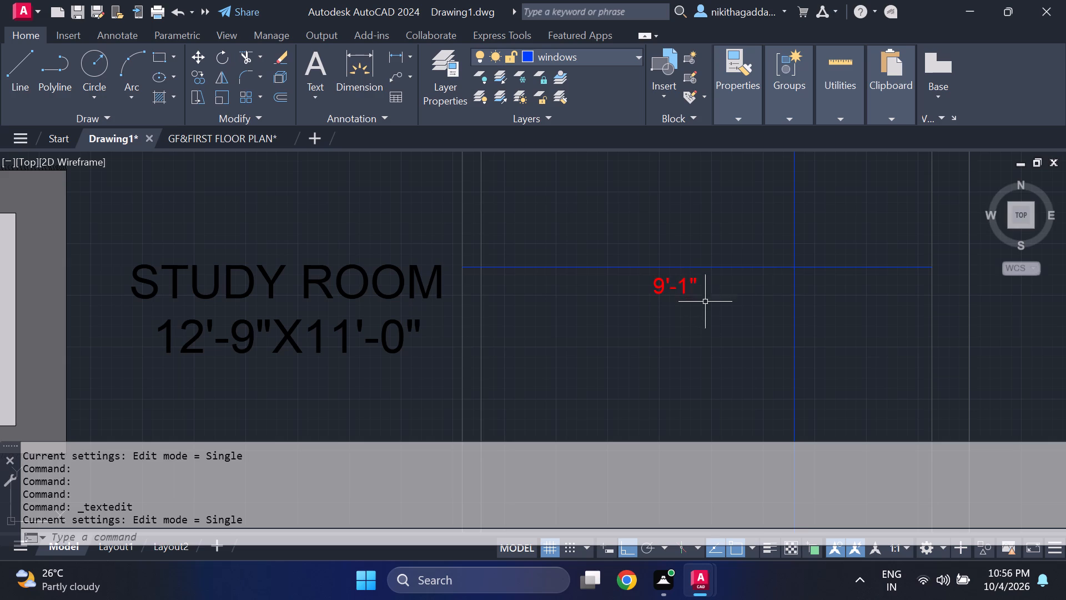
Move the 9'-1" label to just above the horizontal width line.
left_click(706, 284)
left_click(639, 289)
key("m")
key("Return")
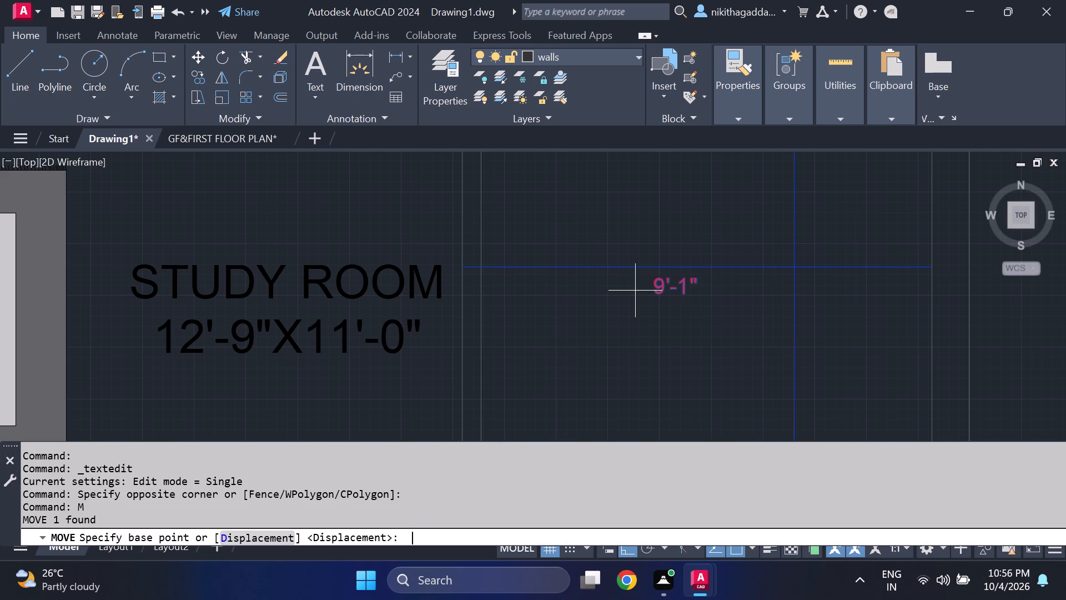
left_click(657, 296)
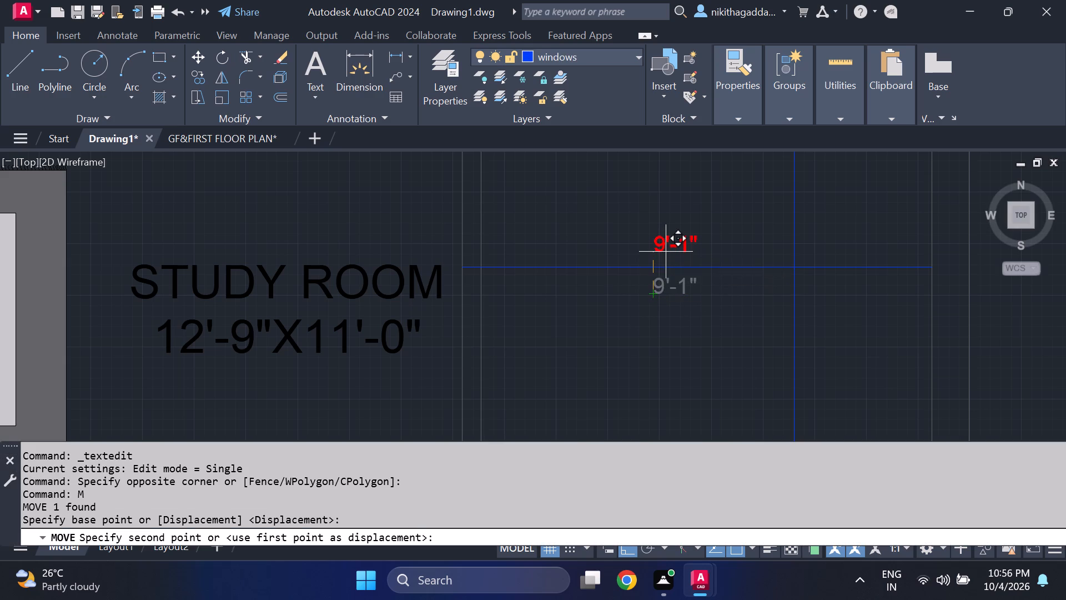
left_click(666, 252)
Erase the leftover window line fragments lying outside the outer side wall beside the open area's upper window in the new plan.
scroll(696, 237, "down", 3)
middle_click_drag(753, 309, 752, 309)
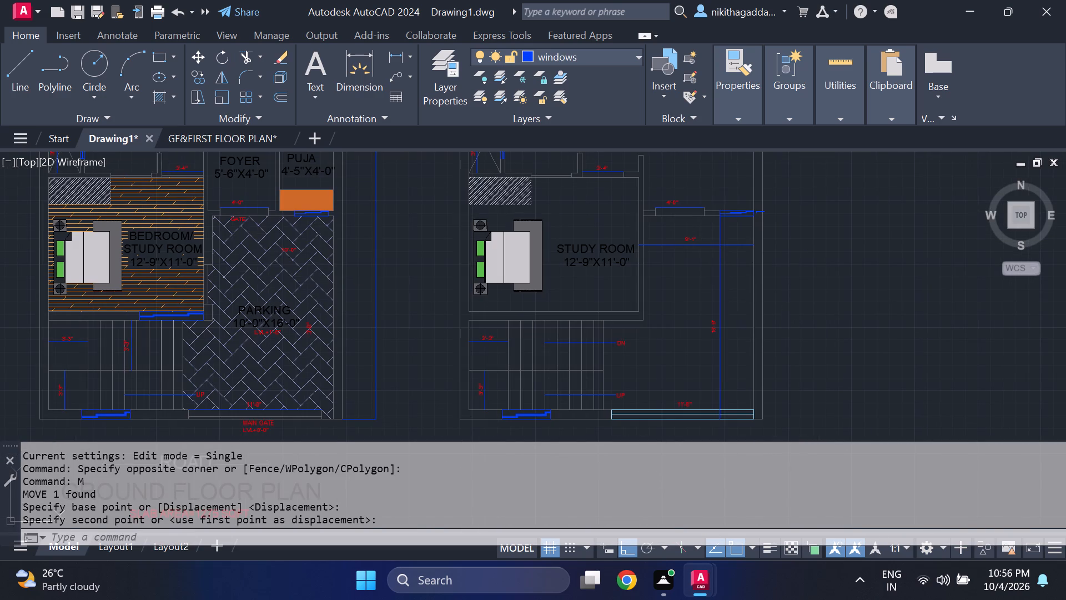
middle_click_drag(752, 309, 738, 398)
scroll(732, 384, "down", 1)
scroll(729, 342, "up", 4)
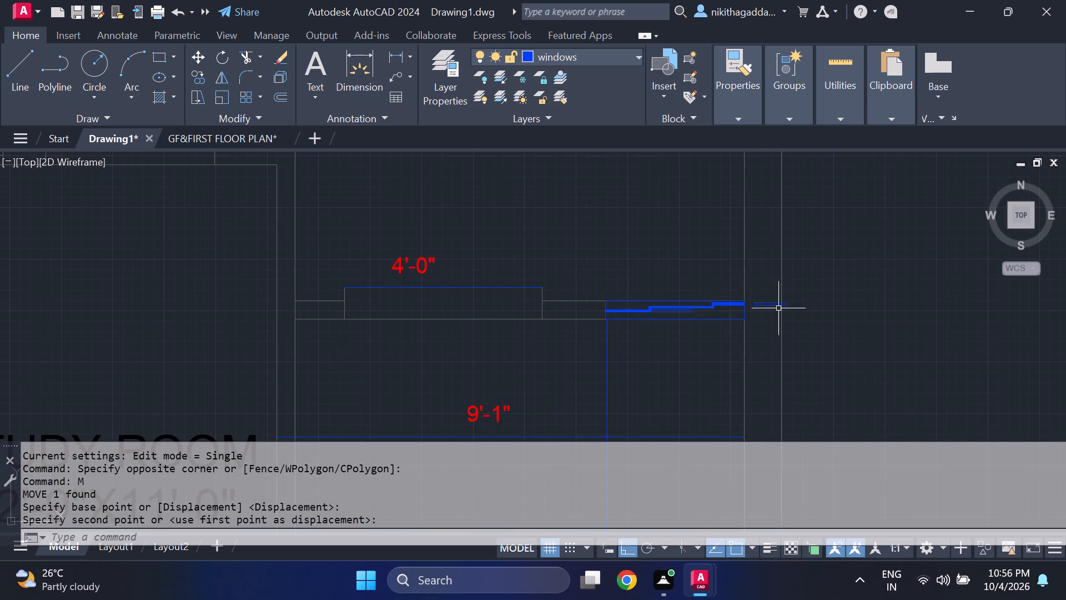
left_click(771, 291)
left_click(764, 324)
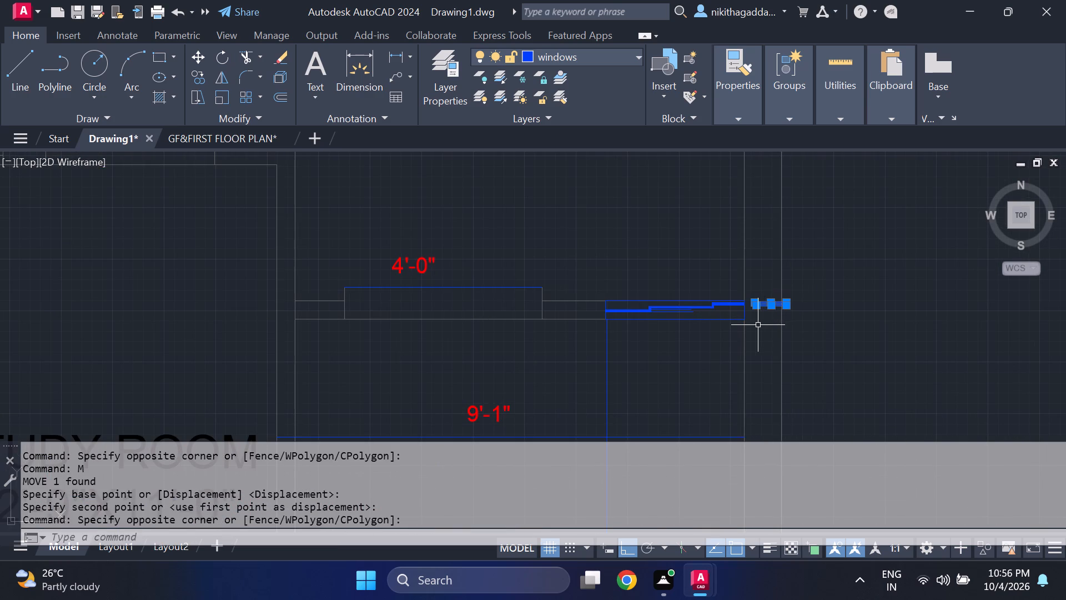
key("Delete")
scroll(782, 303, "up", 2)
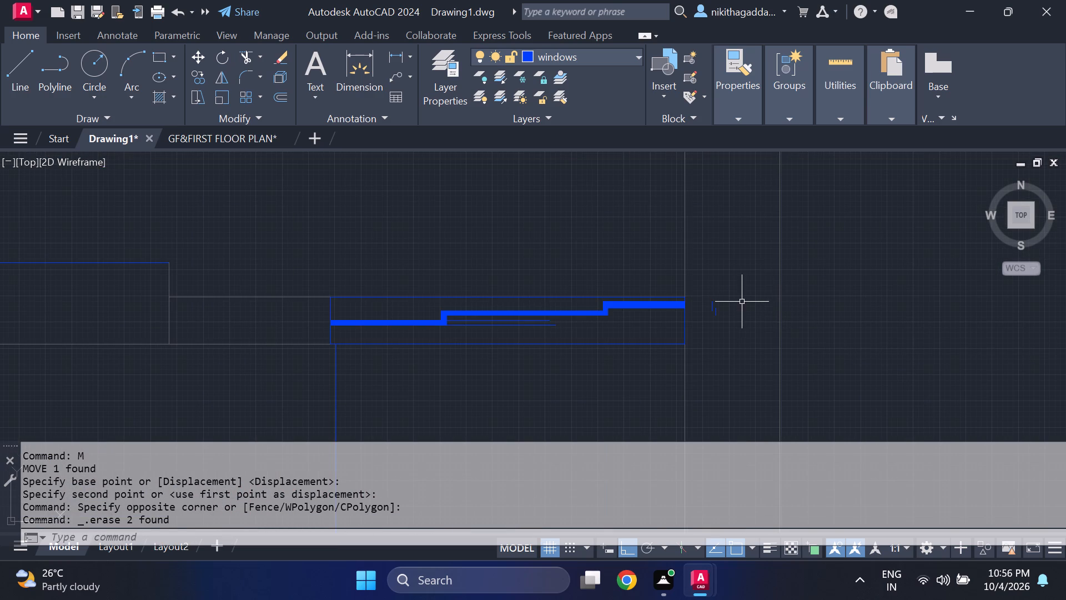
left_click(728, 294)
left_click(696, 327)
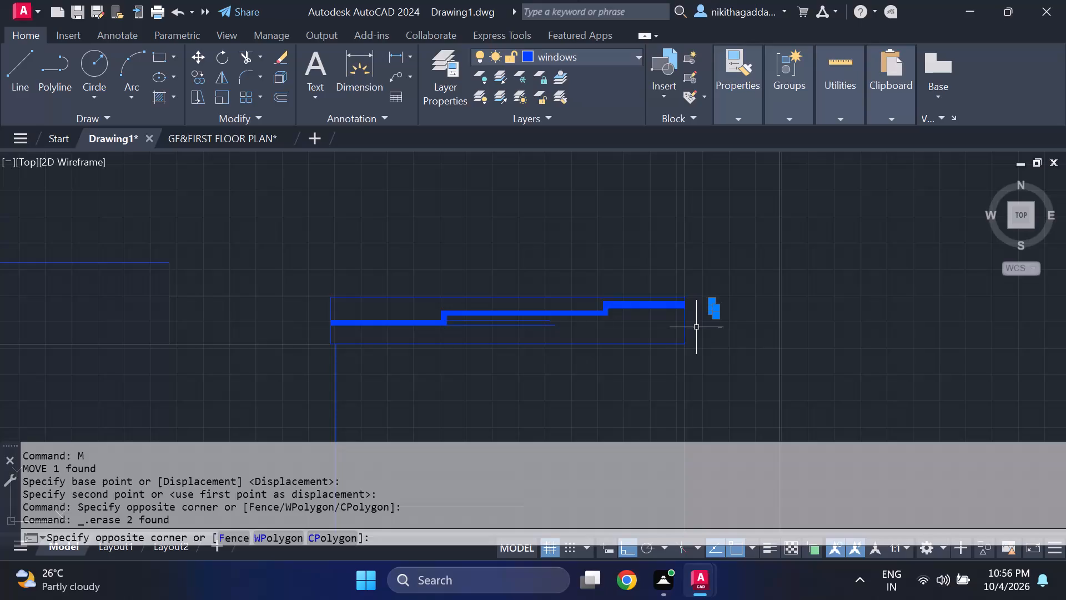
key("Delete")
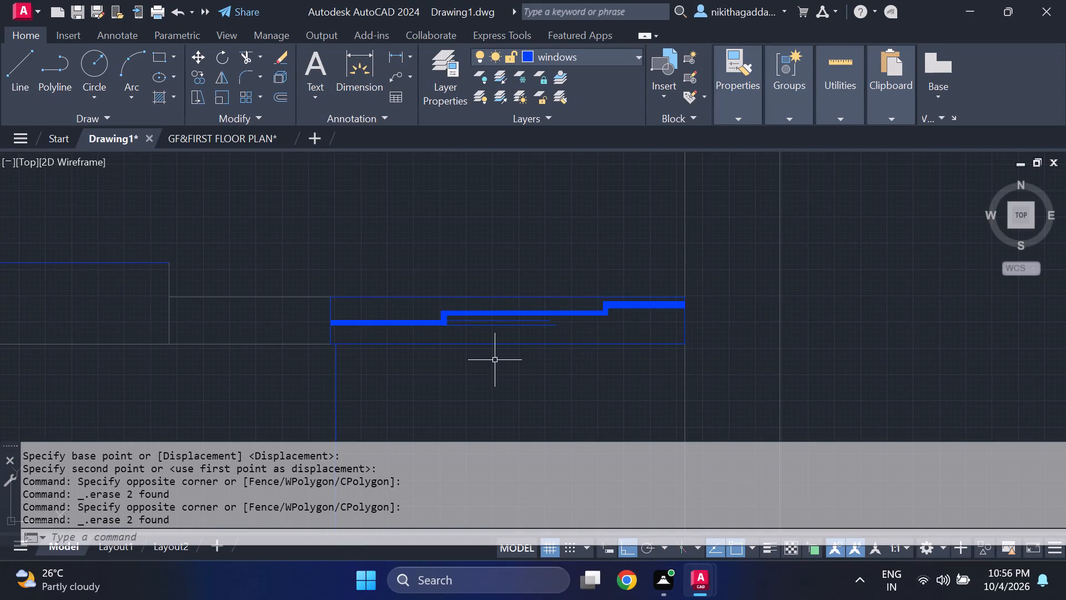
Erase the two stray horizontal lines just below the stepped window symbol in the open area's upper wall.
scroll(475, 361, "up", 2)
left_click(491, 262)
left_click(455, 287)
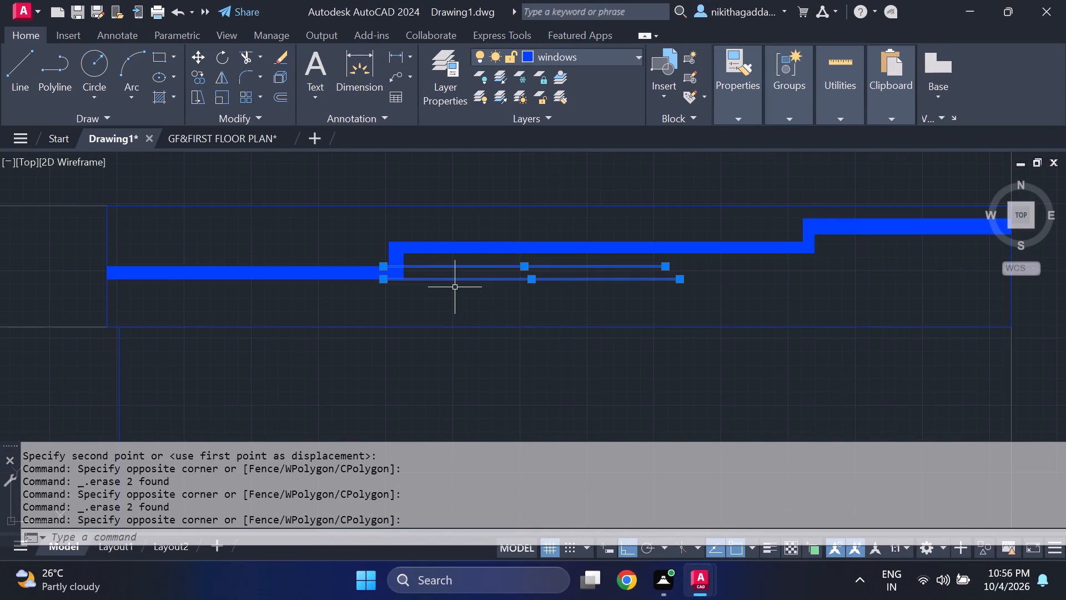
key("Delete")
Examine the new plan alongside the ground floor plan for elements still missing or needing cleanup.
scroll(471, 283, "down", 5)
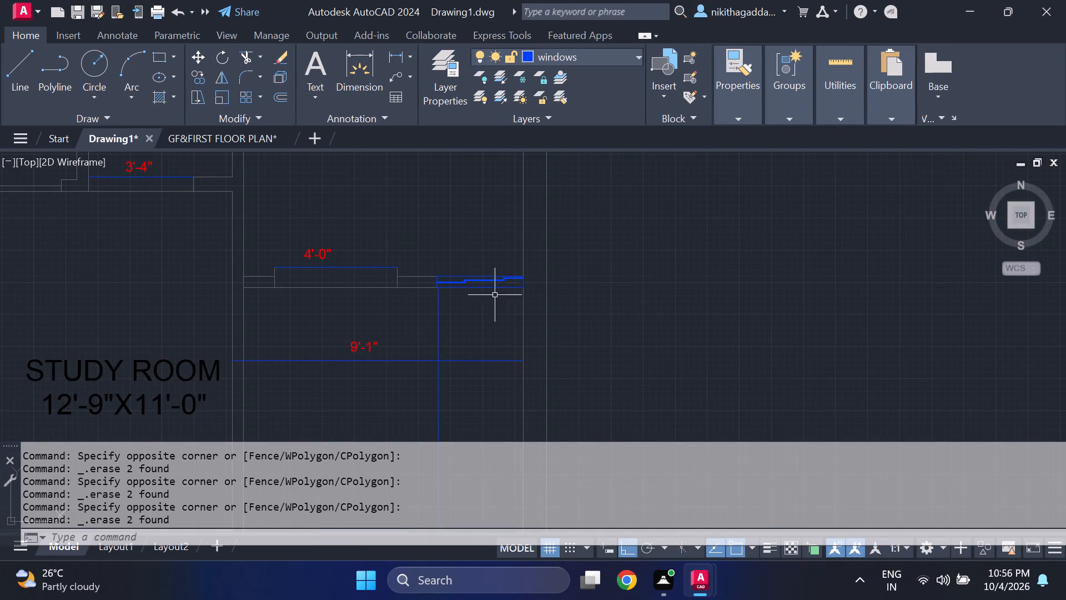
scroll(544, 307, "down", 1)
middle_click_drag(543, 304, 572, 344)
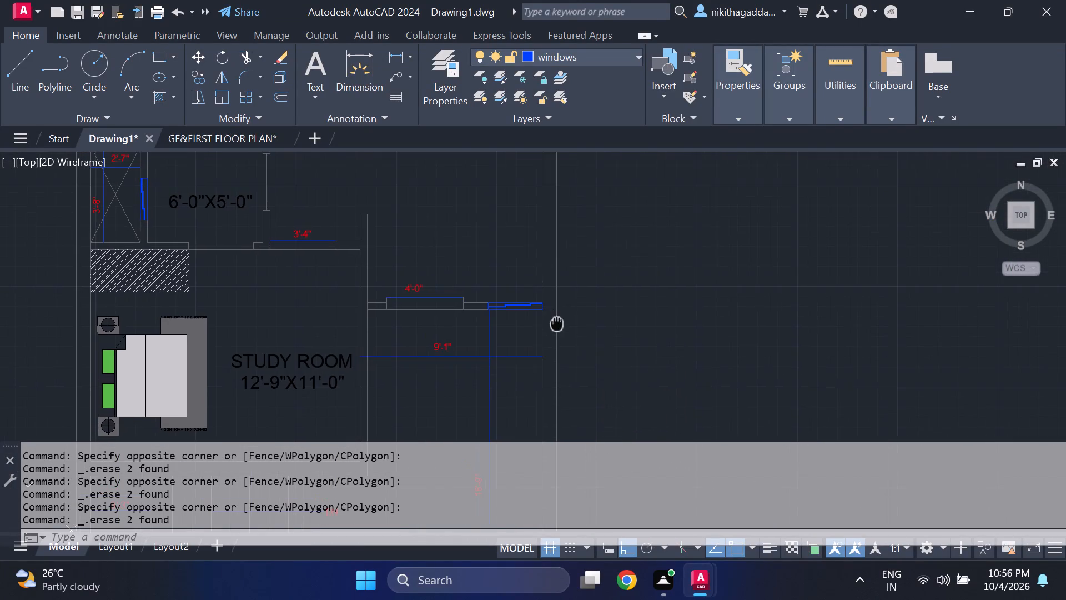
middle_click_drag(572, 344, 572, 344)
scroll(502, 310, "up", 1)
scroll(651, 278, "down", 2)
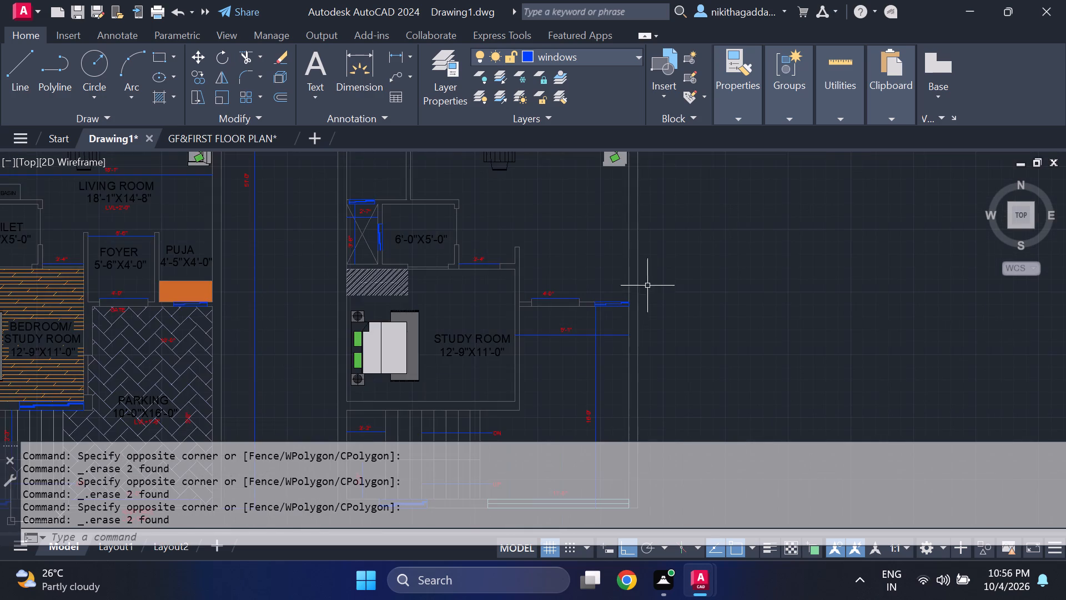
scroll(612, 304, "up", 3)
scroll(612, 304, "down", 3)
middle_click_drag(717, 256, 716, 302)
scroll(681, 328, "up", 2)
scroll(632, 366, "up", 1)
middle_click_drag(632, 366, 615, 317)
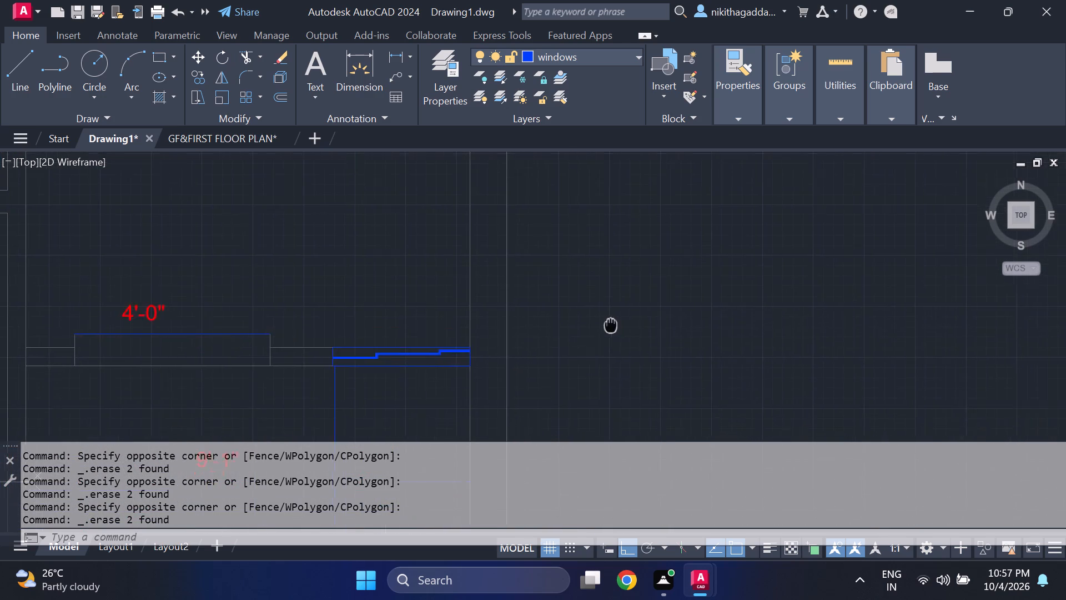
middle_click_drag(615, 317, 620, 310)
scroll(628, 297, "down", 2)
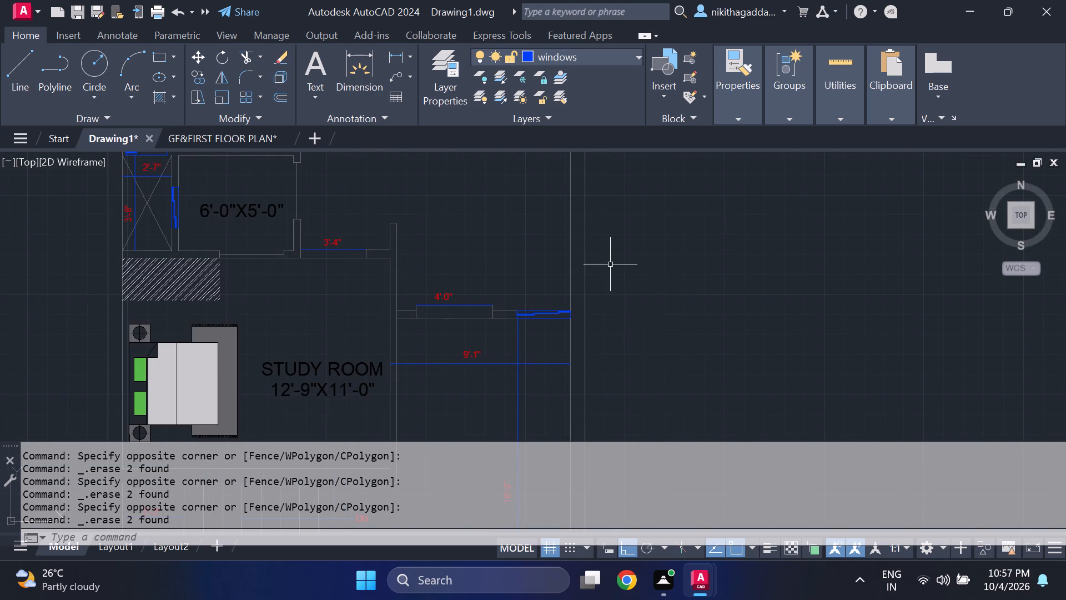
scroll(624, 281, "down", 2)
middle_click_drag(630, 291, 604, 257)
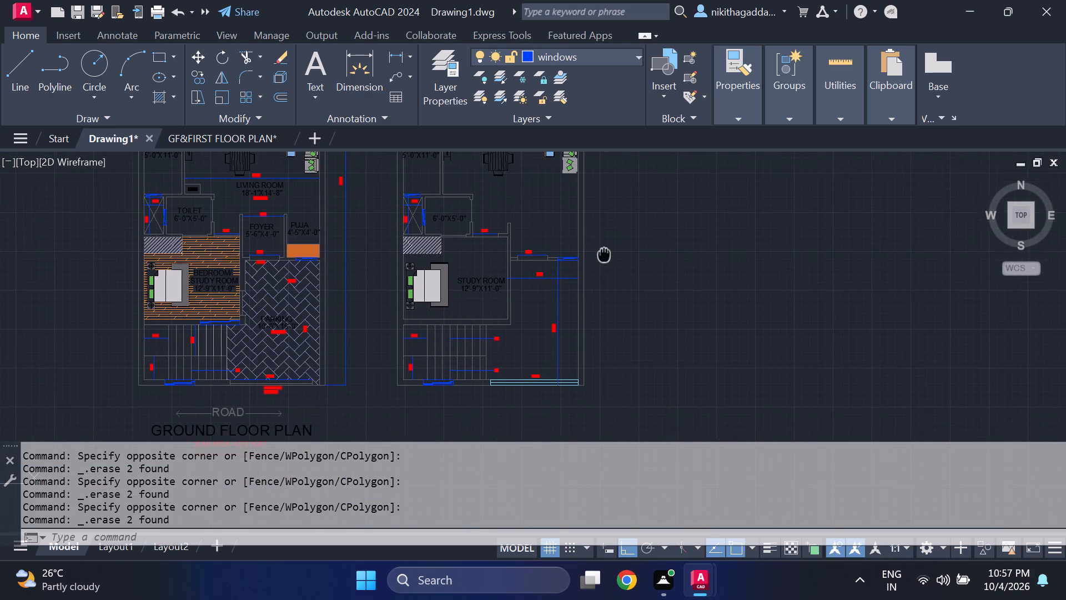
middle_click_drag(604, 257, 640, 381)
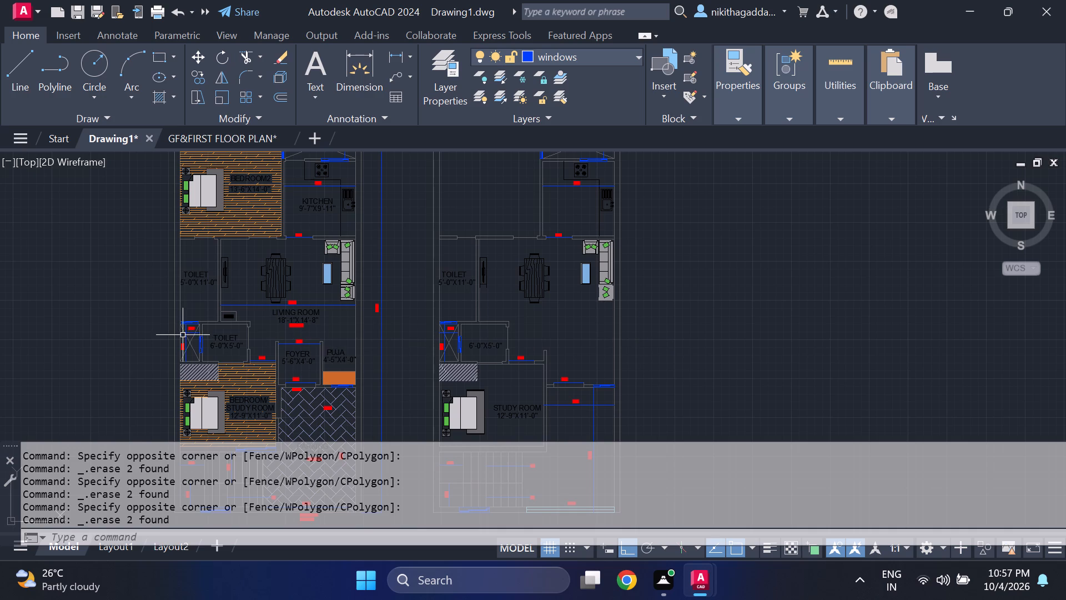
Copy the basin outline and its BASIN label from the ground floor living room to the matching wall corner in the new plan.
scroll(217, 319, "up", 3)
left_click_drag(307, 278, 301, 282)
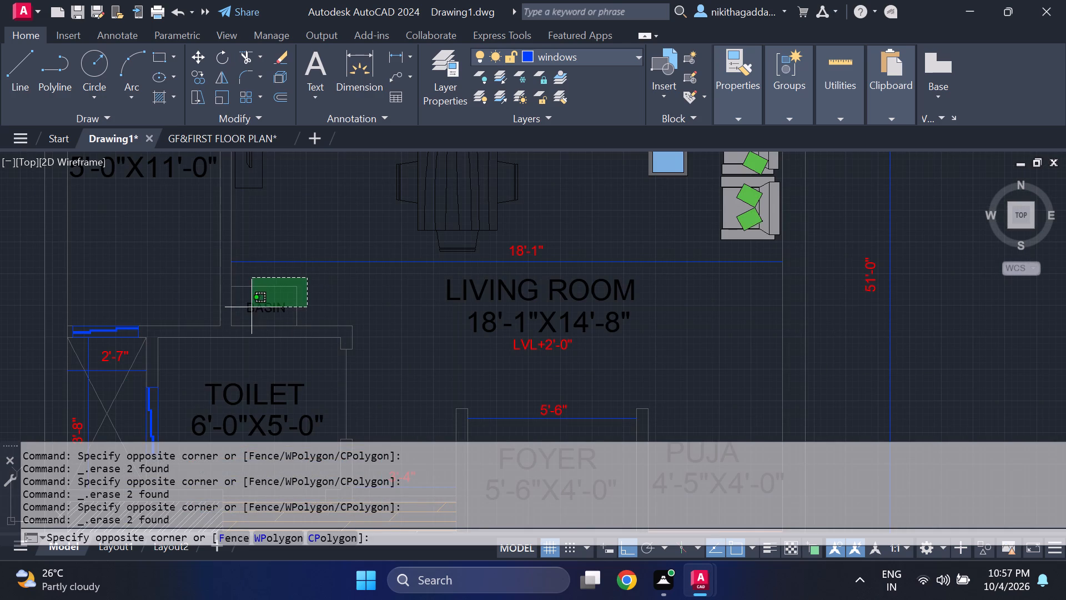
left_click(252, 307)
type("CO")
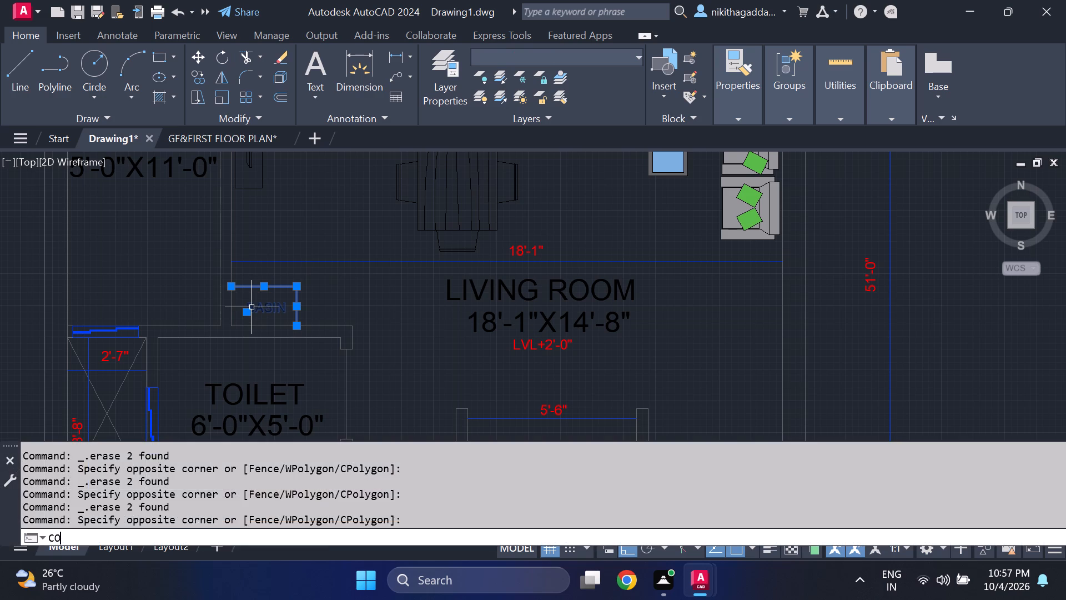
key("Return")
left_click(234, 290)
scroll(757, 284, "down", 3)
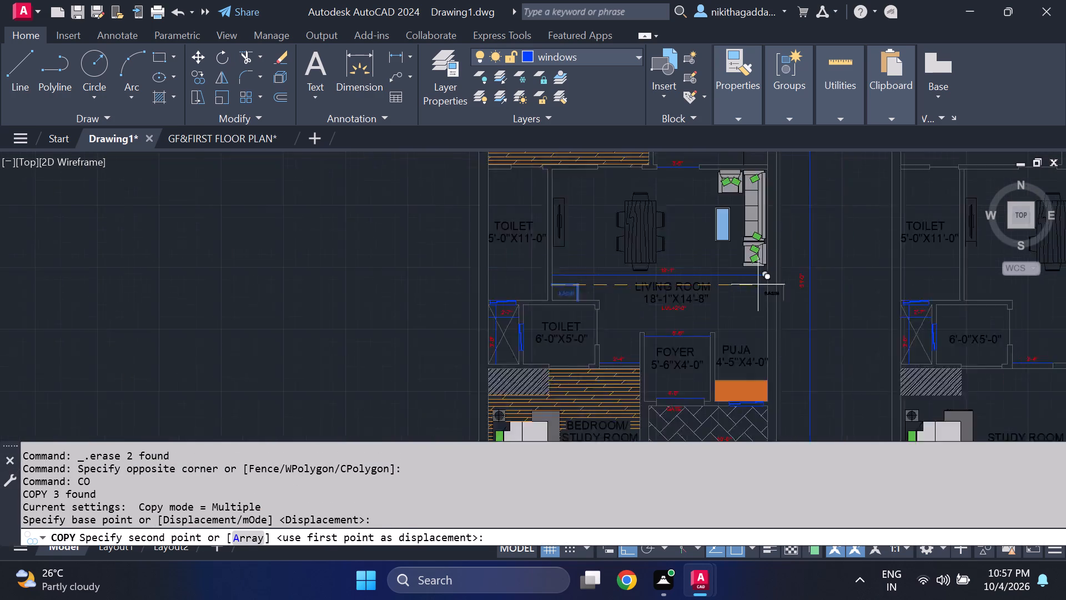
middle_click_drag(867, 298, 446, 343)
scroll(521, 349, "up", 3)
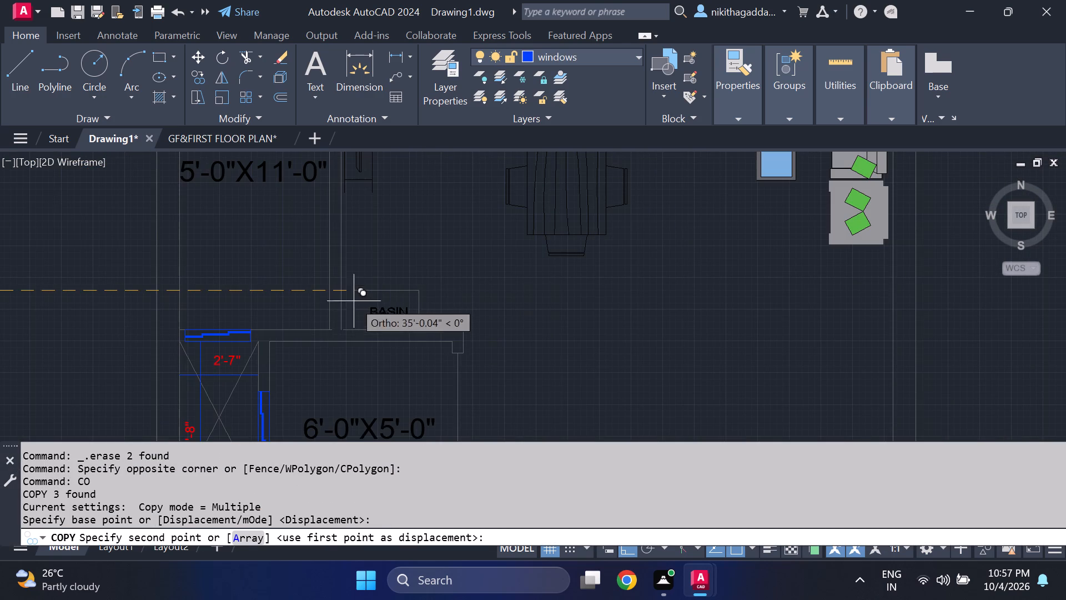
left_click(344, 297)
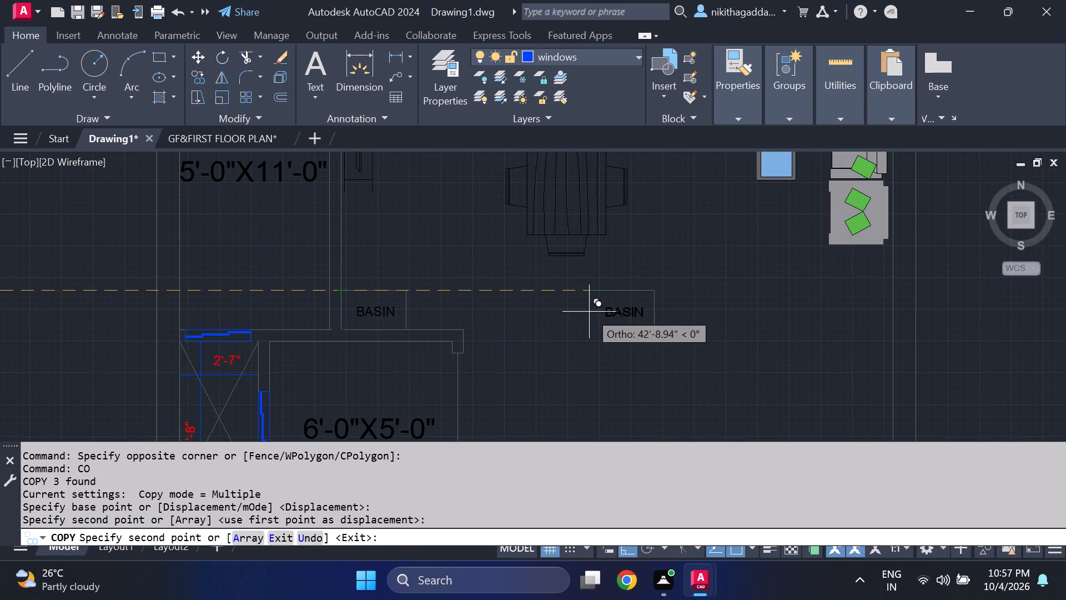
key("Escape")
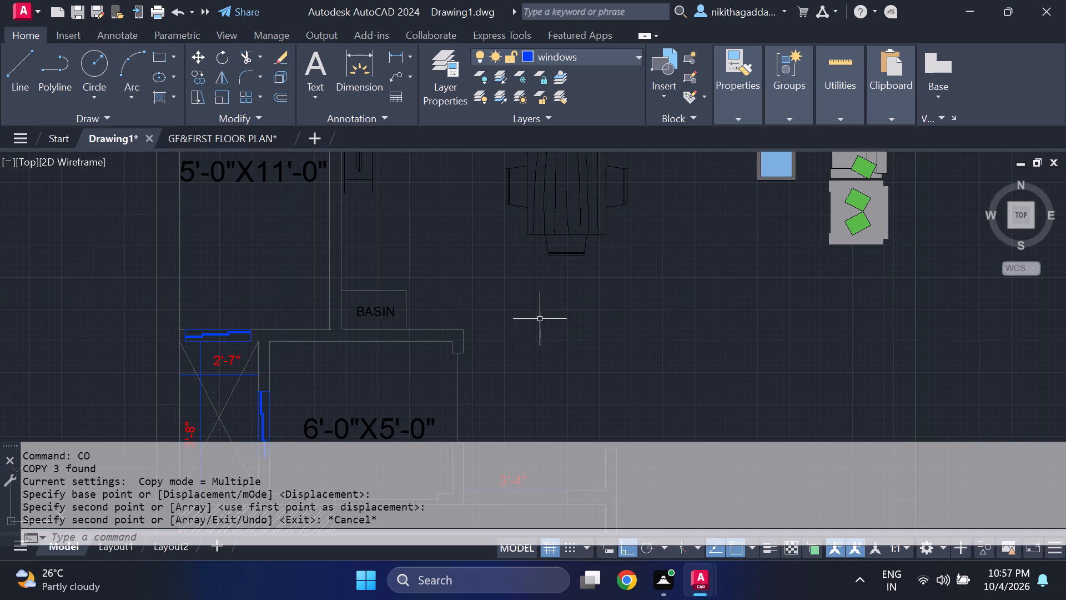
Clean up the wall junction at the copied basin by extending the short wall line to the corner and trimming the opposite overshoot.
scroll(348, 344, "up", 2)
type("EX")
key("Return")
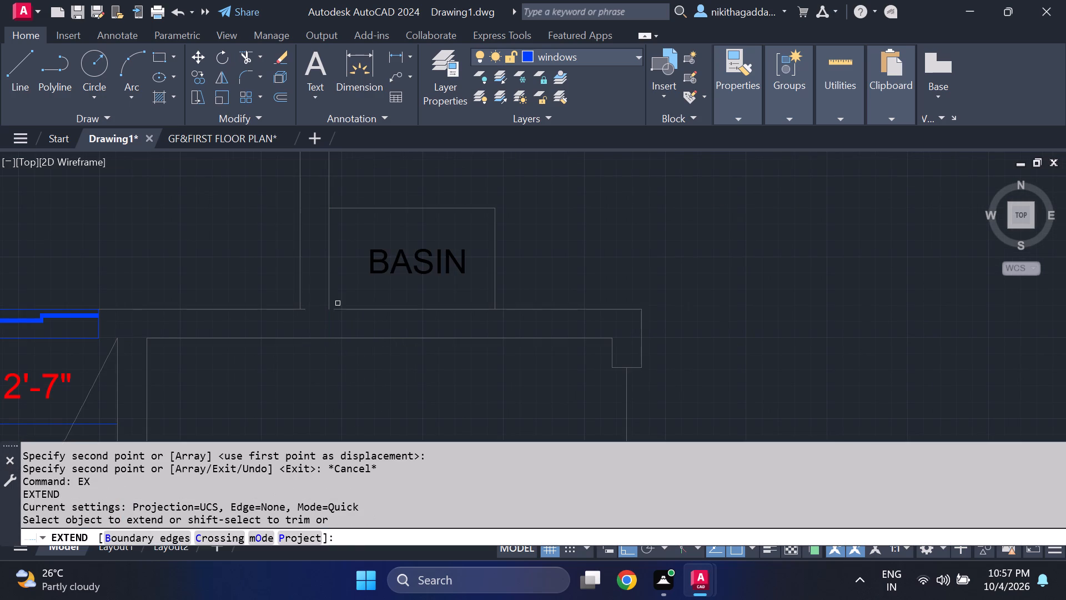
left_click(341, 308)
key("Escape")
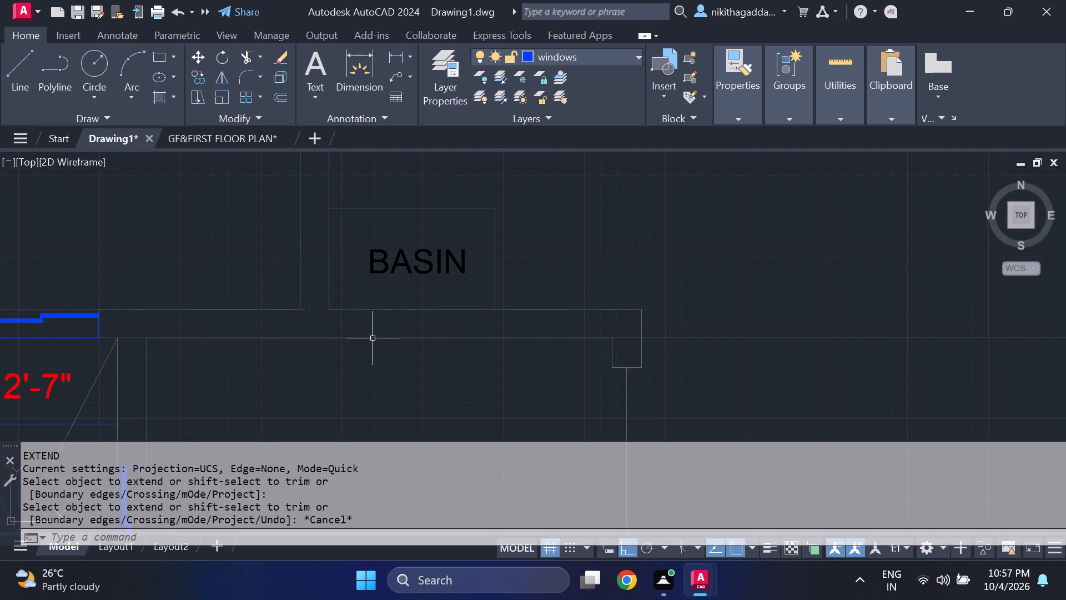
type("TR")
key("Return")
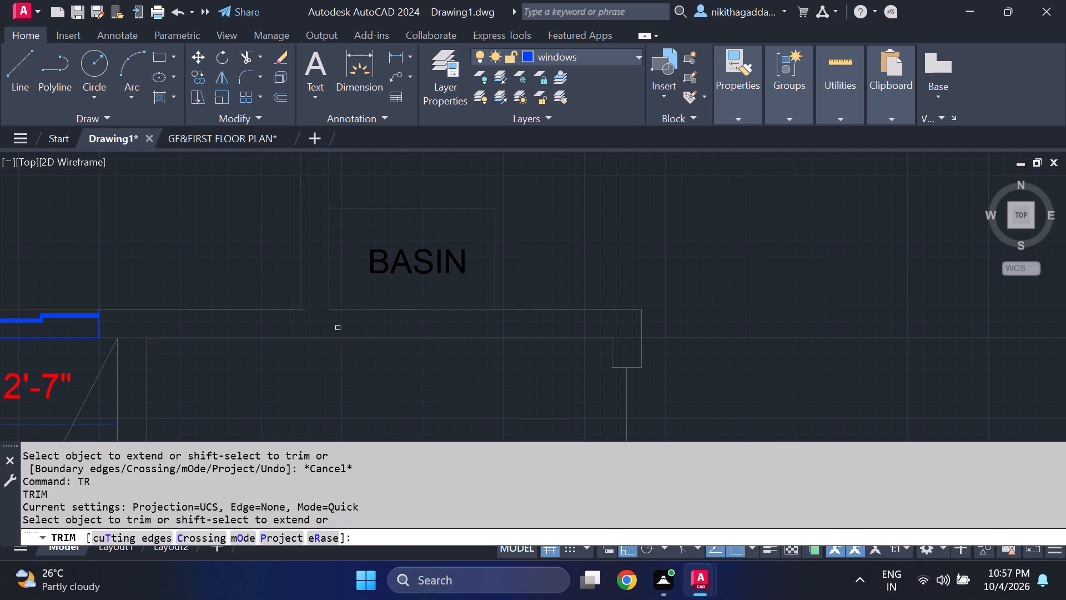
left_click(306, 310)
scroll(418, 334, "down", 4)
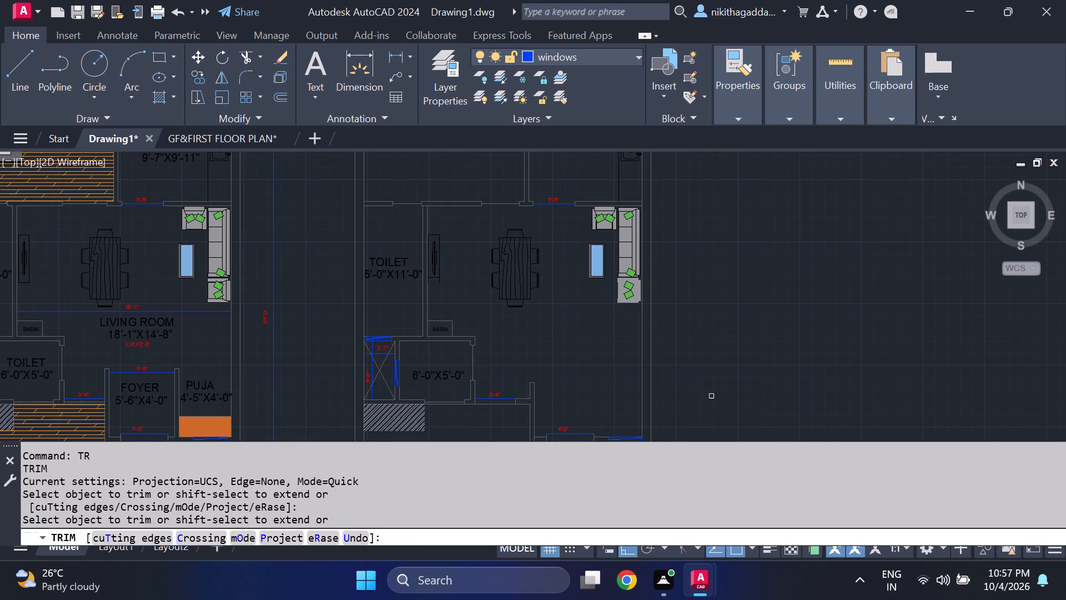
key("Escape")
Examine the new plan's toilet, study room, staircase and open area for remaining differences from the ground floor plan.
scroll(665, 387, "down", 1)
middle_click_drag(628, 360, 610, 320)
middle_click(610, 320)
scroll(555, 326, "up", 3)
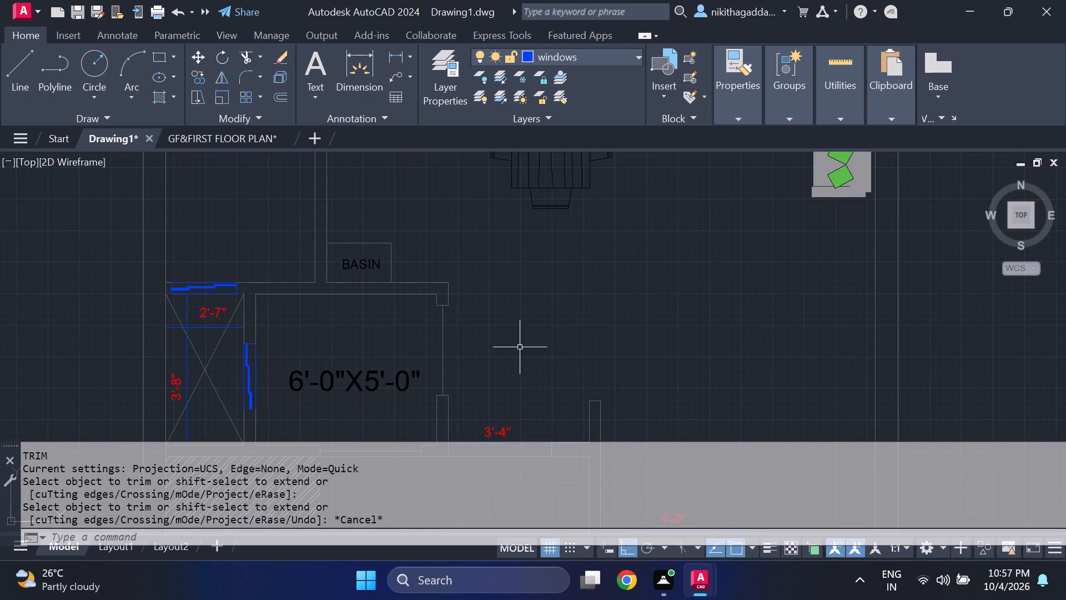
middle_click_drag(519, 346, 531, 293)
scroll(168, 265, "up", 1)
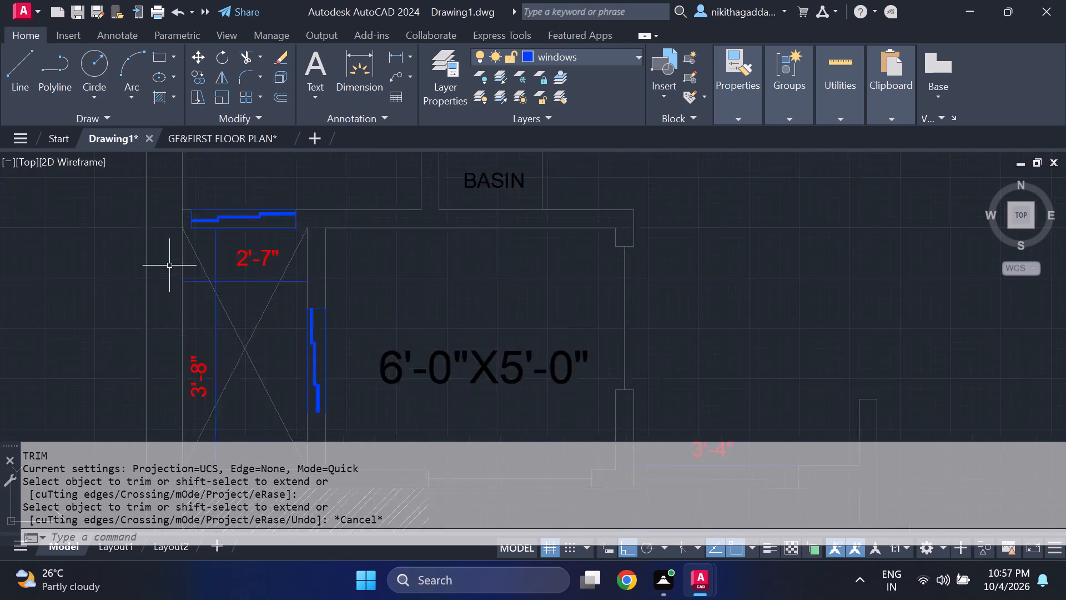
scroll(169, 266, "up", 2)
scroll(213, 272, "down", 2)
middle_click_drag(339, 324, 339, 323)
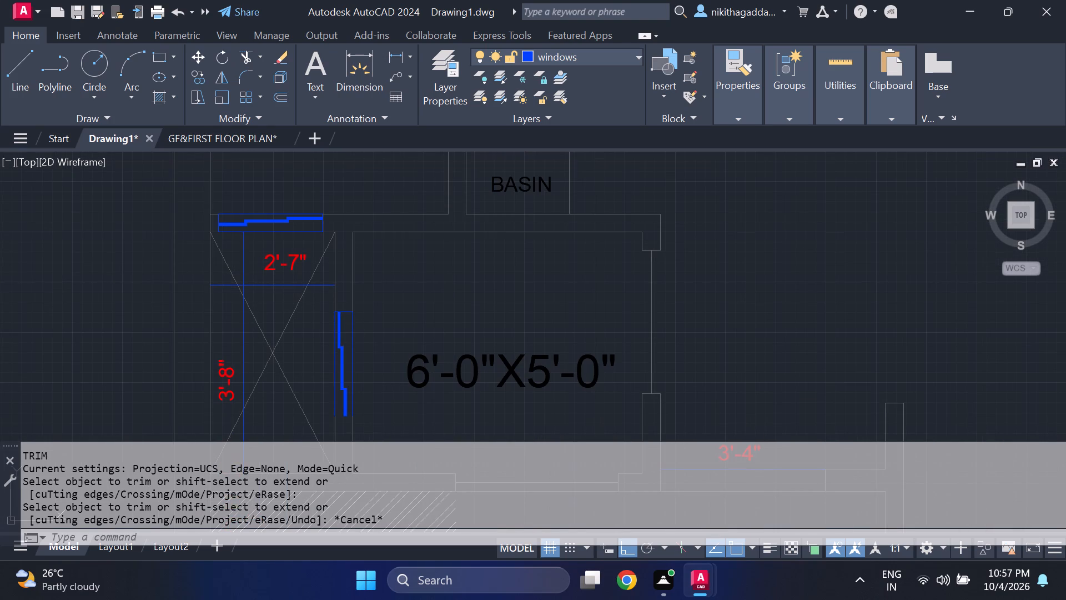
middle_click_drag(339, 323, 319, 284)
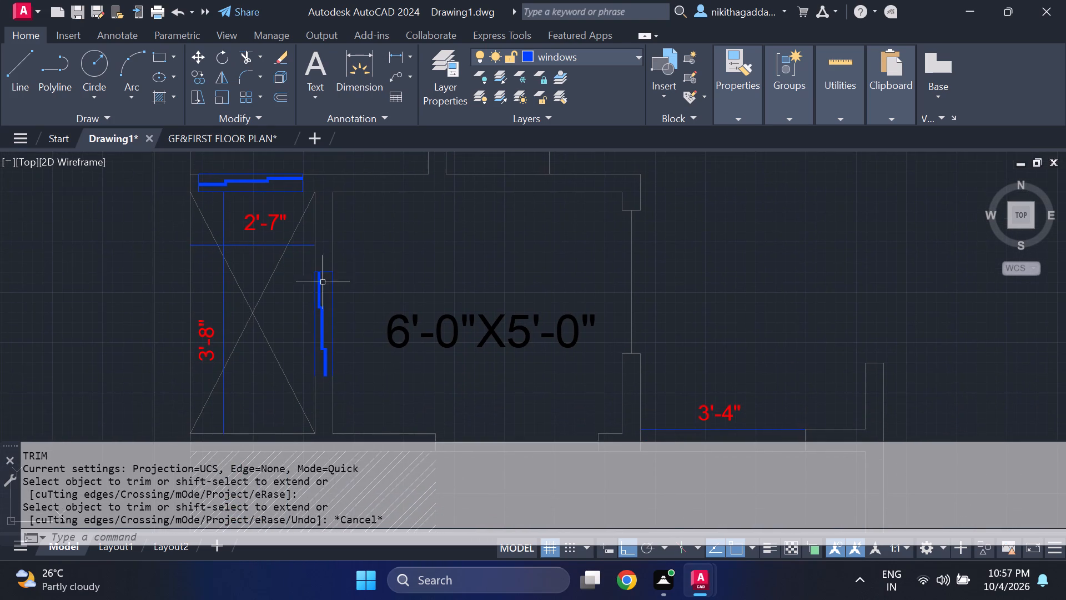
scroll(327, 291, "down", 2)
scroll(390, 314, "down", 2)
scroll(402, 330, "up", 3)
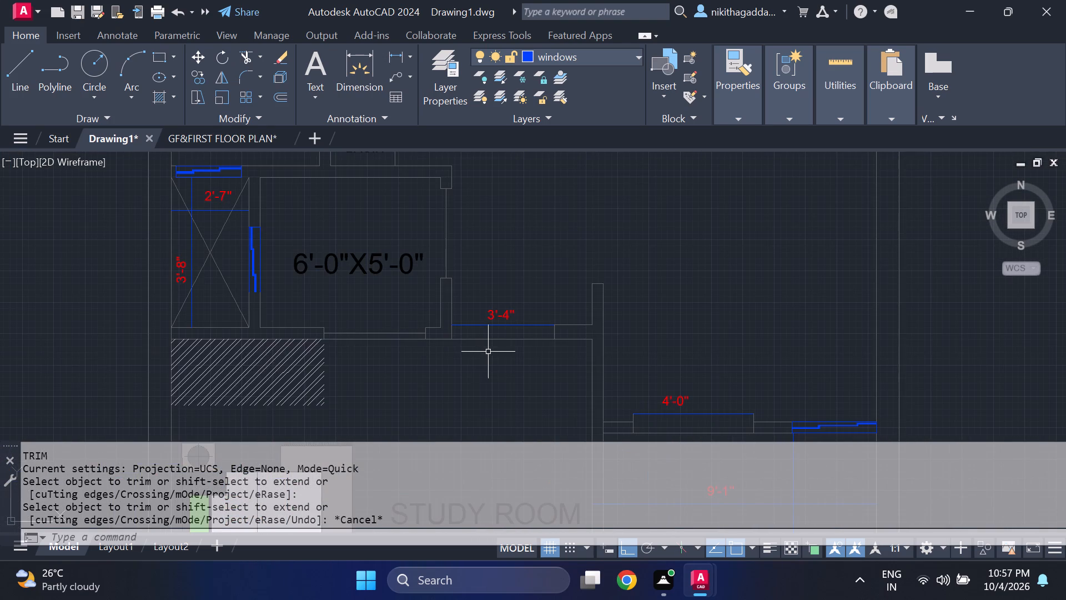
scroll(493, 347, "down", 1)
middle_click_drag(536, 357, 470, 284)
scroll(463, 275, "down", 2)
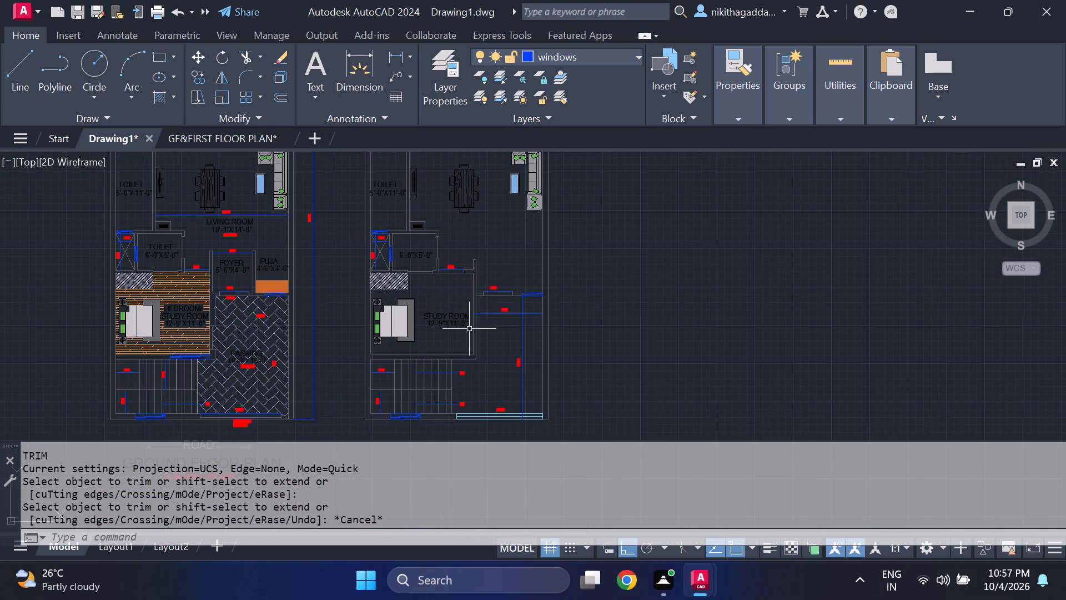
scroll(470, 332, "up", 1)
middle_click_drag(470, 339, 504, 296)
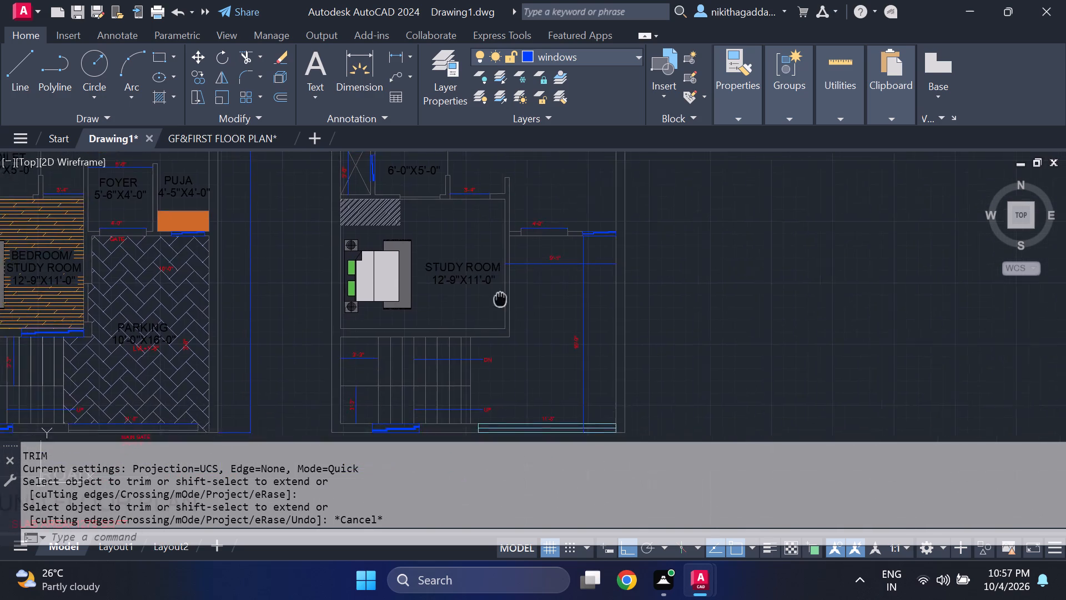
middle_click_drag(504, 296, 506, 293)
Copy the window from the ground floor bedroom/study room wall beside the staircase to the matching study room wall in the new plan.
scroll(509, 291, "down", 2)
scroll(320, 303, "up", 3)
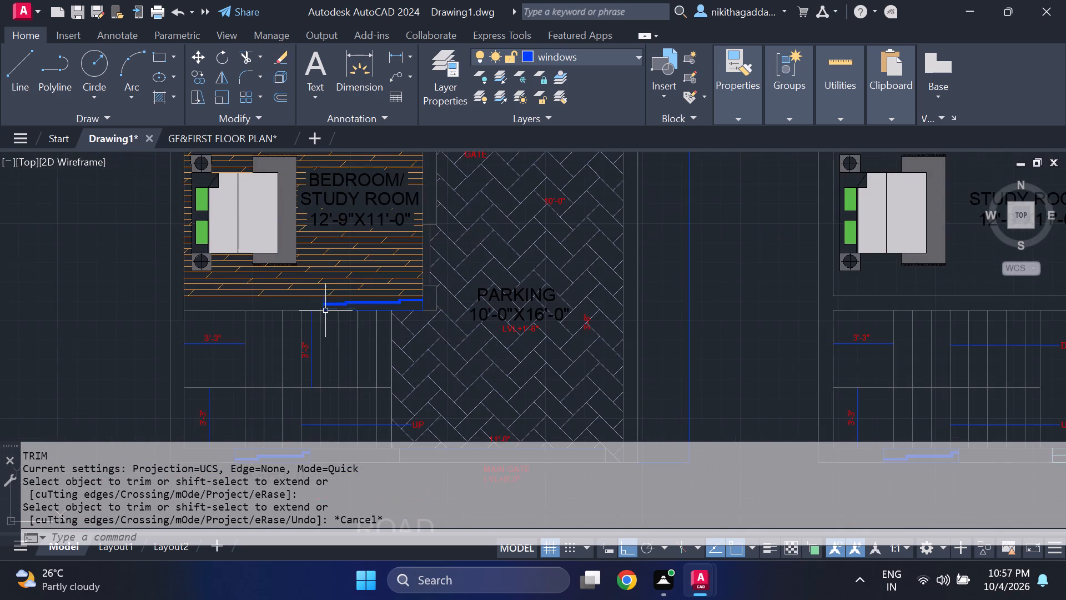
scroll(348, 311, "up", 3)
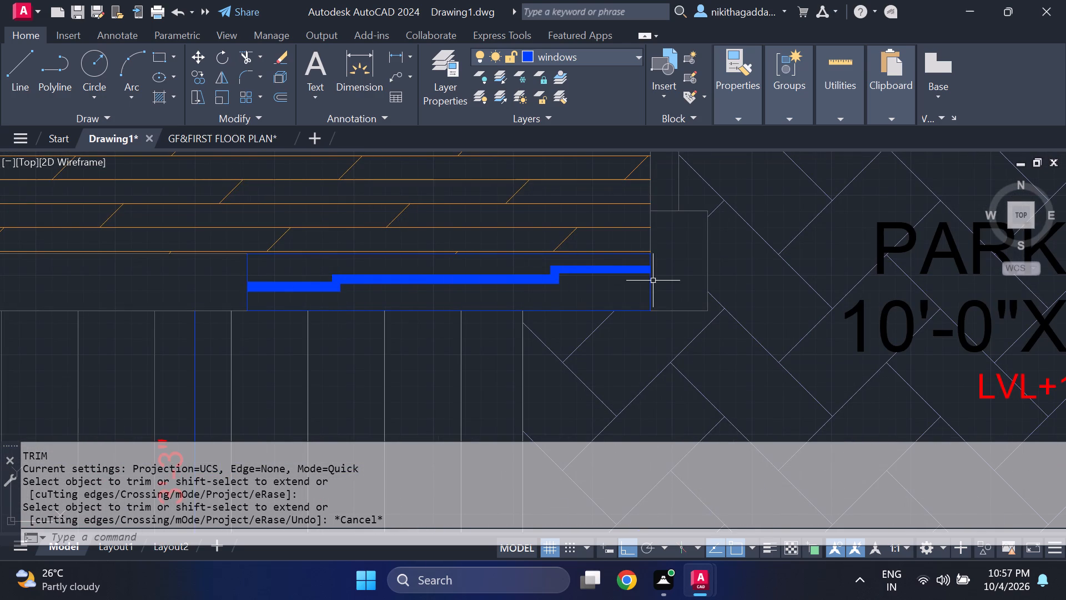
left_click(652, 281)
scroll(632, 267, "up", 2)
left_click_drag(639, 257, 601, 264)
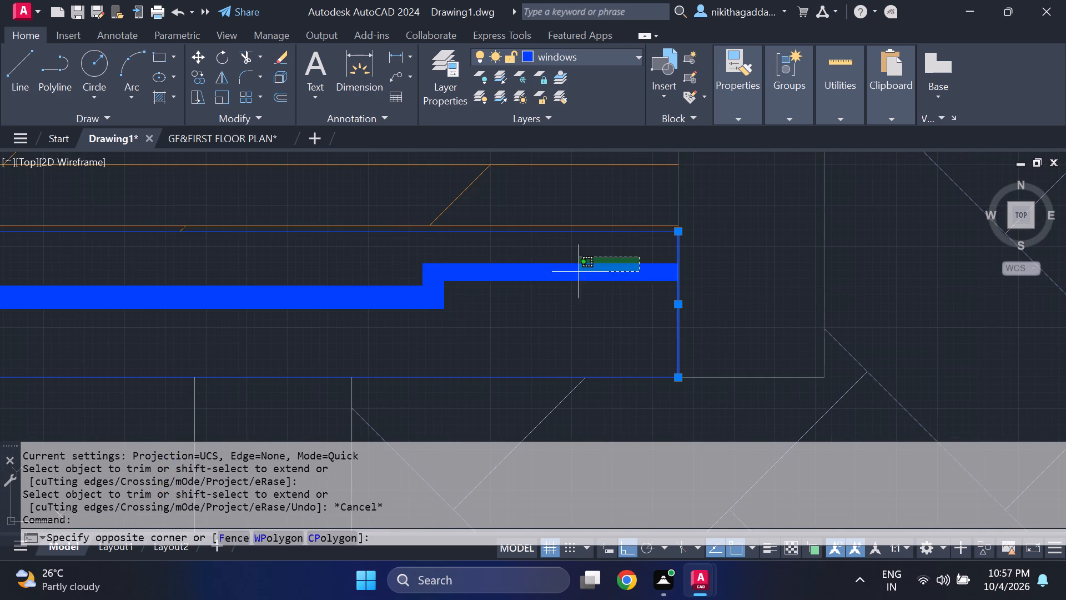
left_click_drag(290, 321, 291, 315)
scroll(304, 301, "down", 3)
scroll(155, 301, "up", 2)
left_click_drag(156, 293, 147, 296)
left_click(83, 316)
left_click(232, 347)
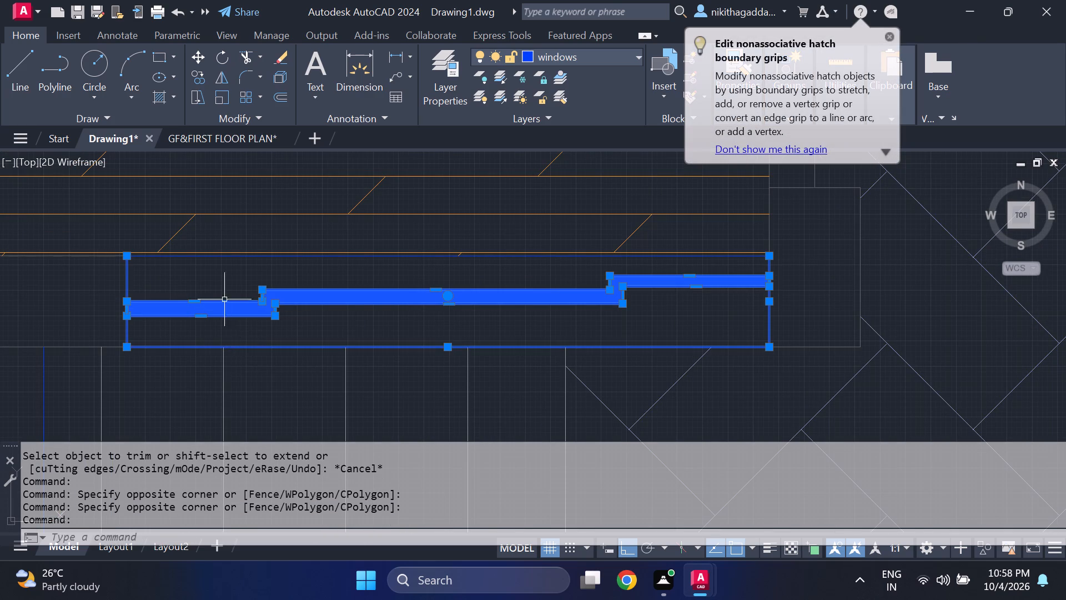
left_click(242, 257)
scroll(304, 278, "down", 3)
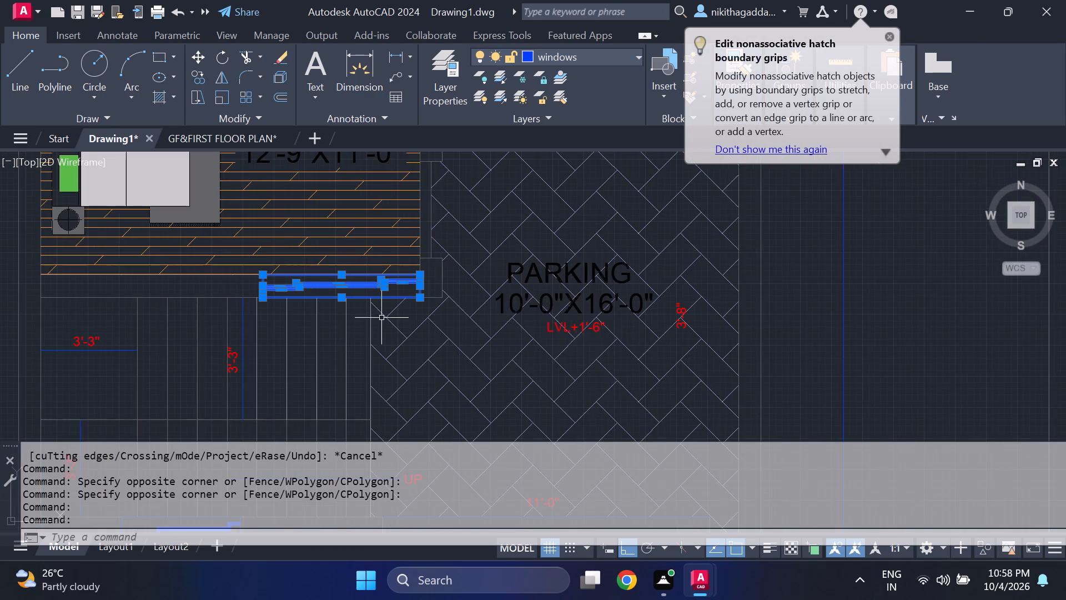
type("CO")
key("Return")
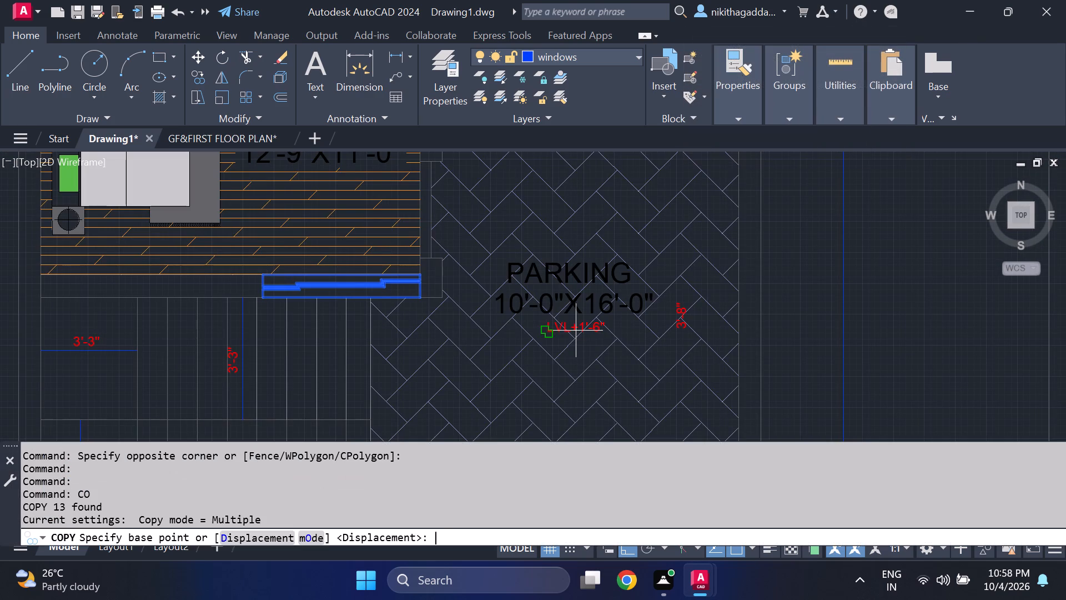
left_click(418, 270)
scroll(862, 249, "down", 3)
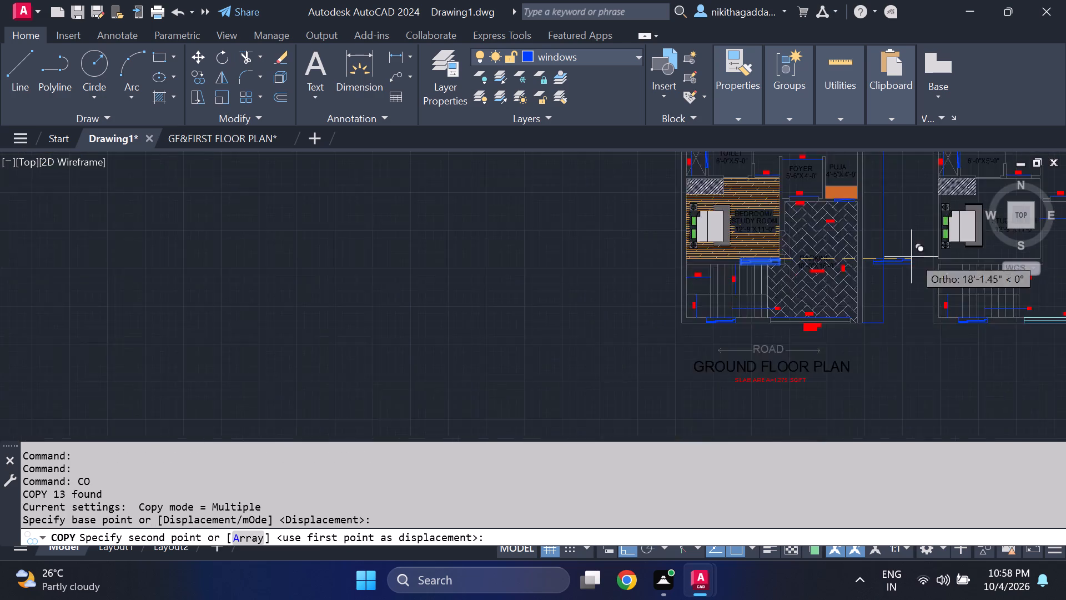
scroll(920, 257, "down", 1)
middle_click_drag(945, 258, 684, 278)
scroll(945, 258, "up", 1)
scroll(704, 292, "up", 2)
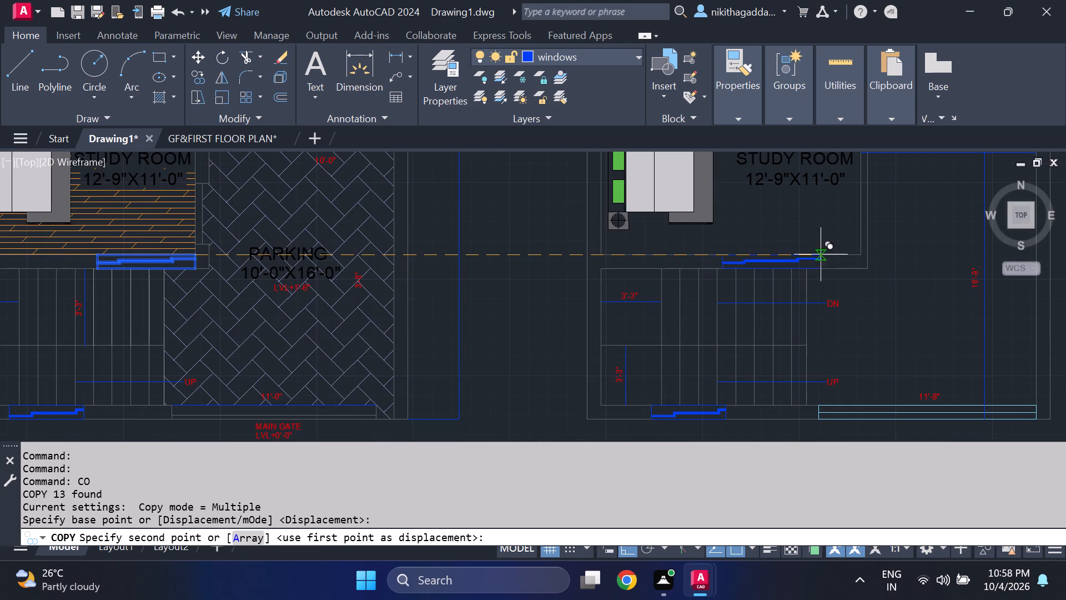
scroll(831, 258, "up", 3)
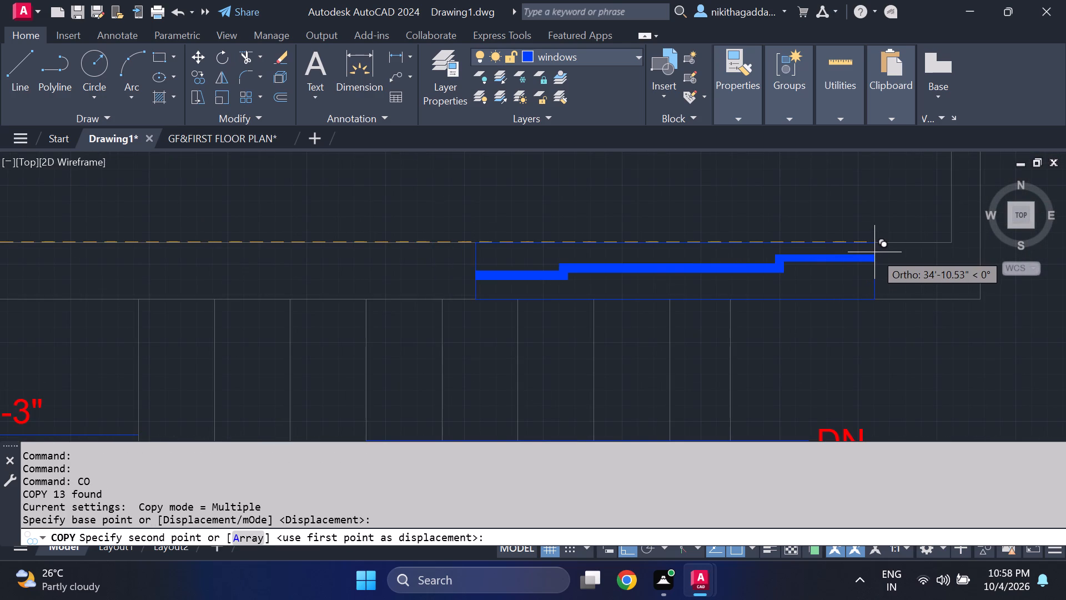
left_click(874, 251)
scroll(821, 227, "down", 4)
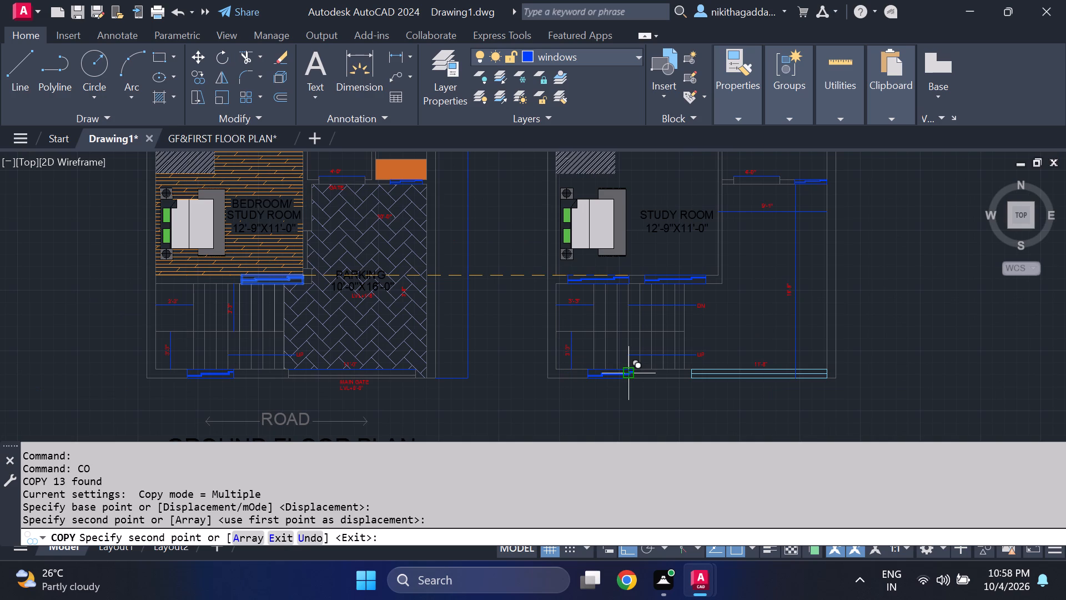
key("F8")
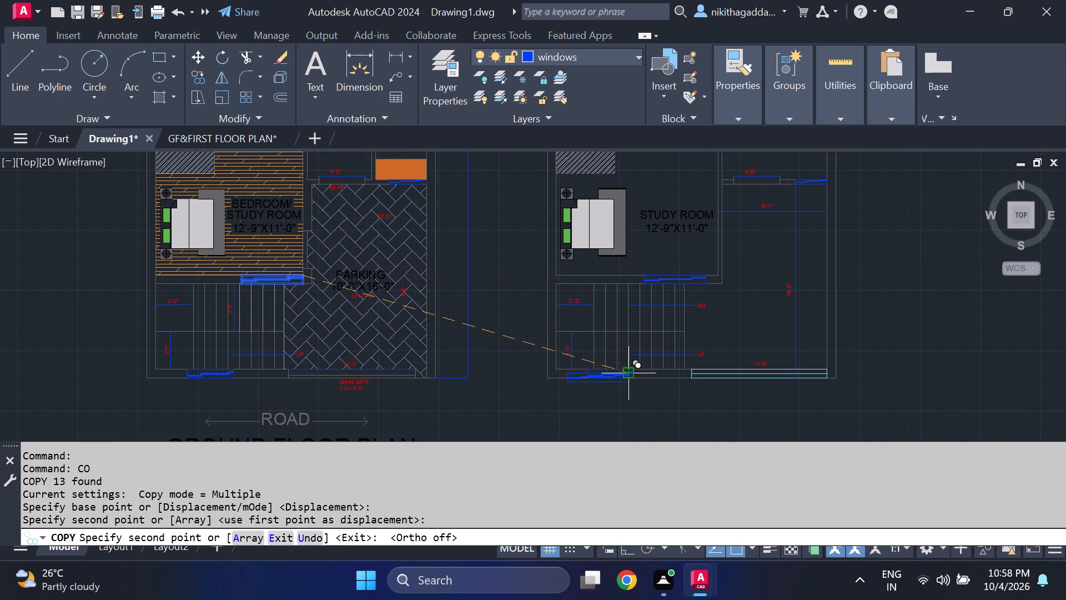
middle_click_drag(677, 247, 643, 388)
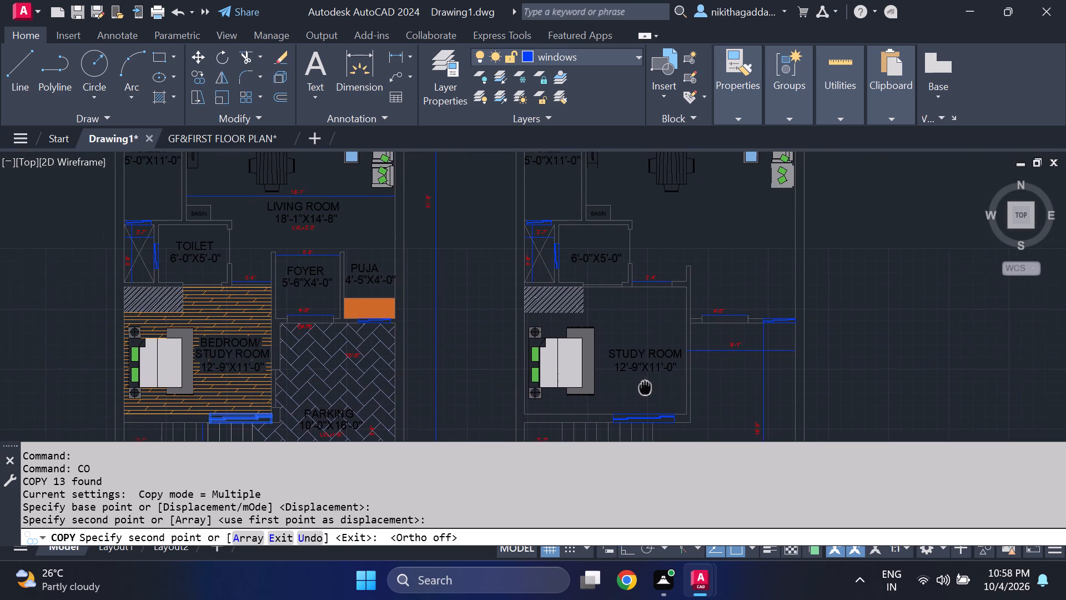
middle_click_drag(643, 388, 640, 391)
middle_click_drag(661, 261, 601, 474)
scroll(601, 476, "down", 1)
scroll(634, 387, "down", 2)
middle_click_drag(634, 384, 614, 289)
scroll(626, 321, "up", 2)
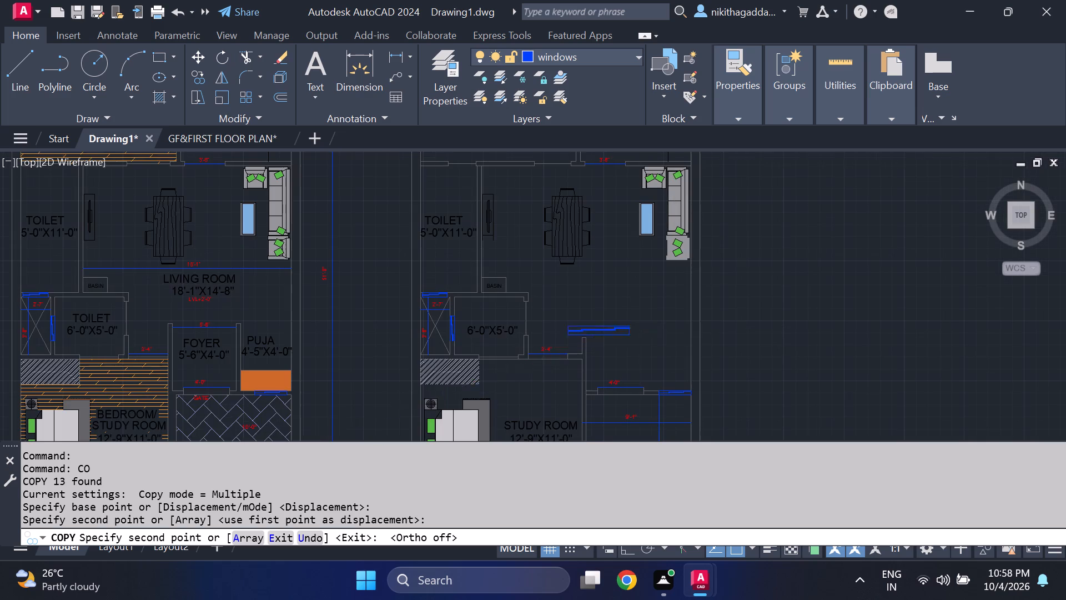
key("Escape")
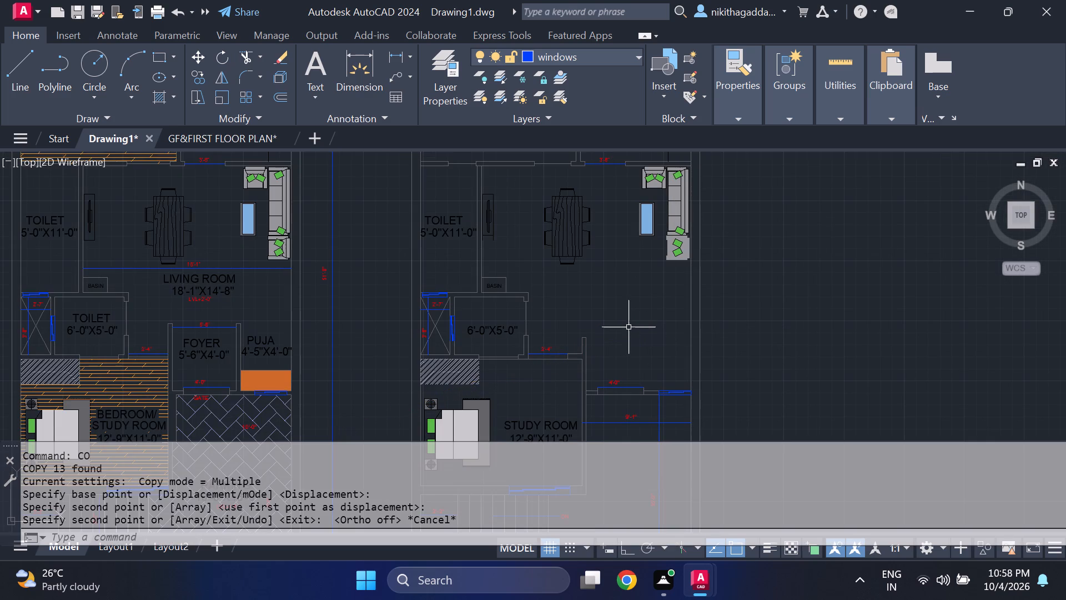
Compare the new plan's toilets and living area with the ground floor plan for missing labels and dimensions.
middle_click(473, 305)
middle_click(484, 333)
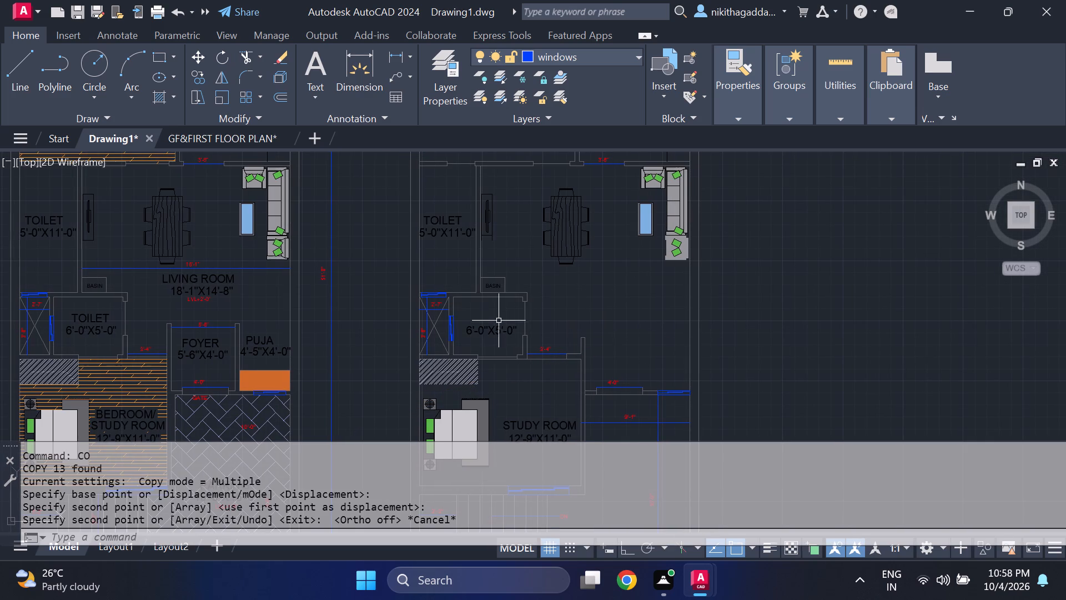
scroll(439, 260, "up", 2)
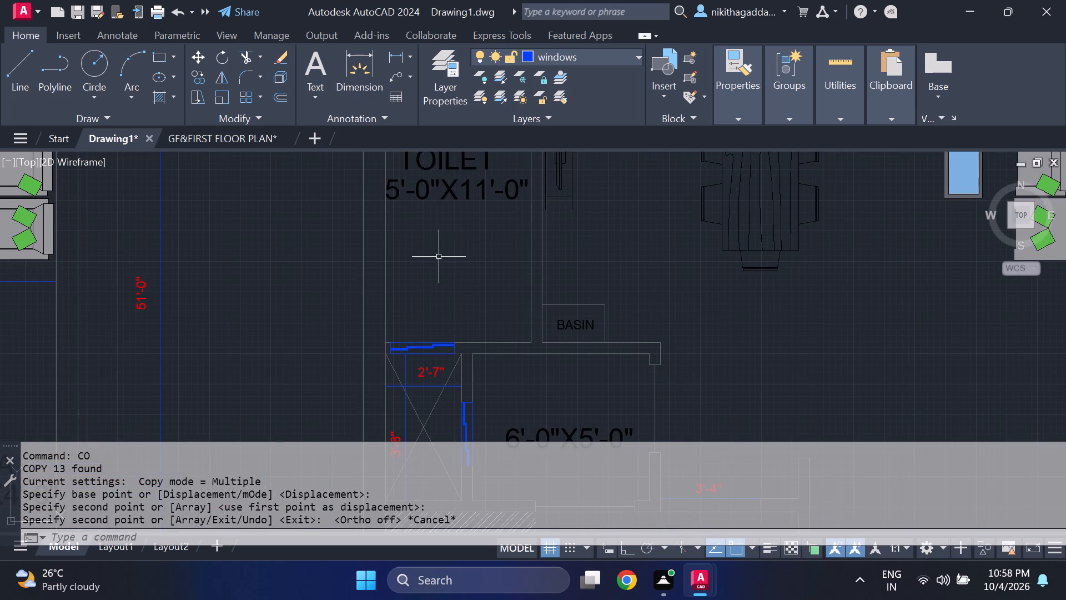
middle_click_drag(436, 206, 449, 239)
scroll(449, 239, "down", 2)
scroll(533, 312, "down", 2)
middle_click_drag(530, 339, 554, 298)
scroll(532, 260, "up", 1)
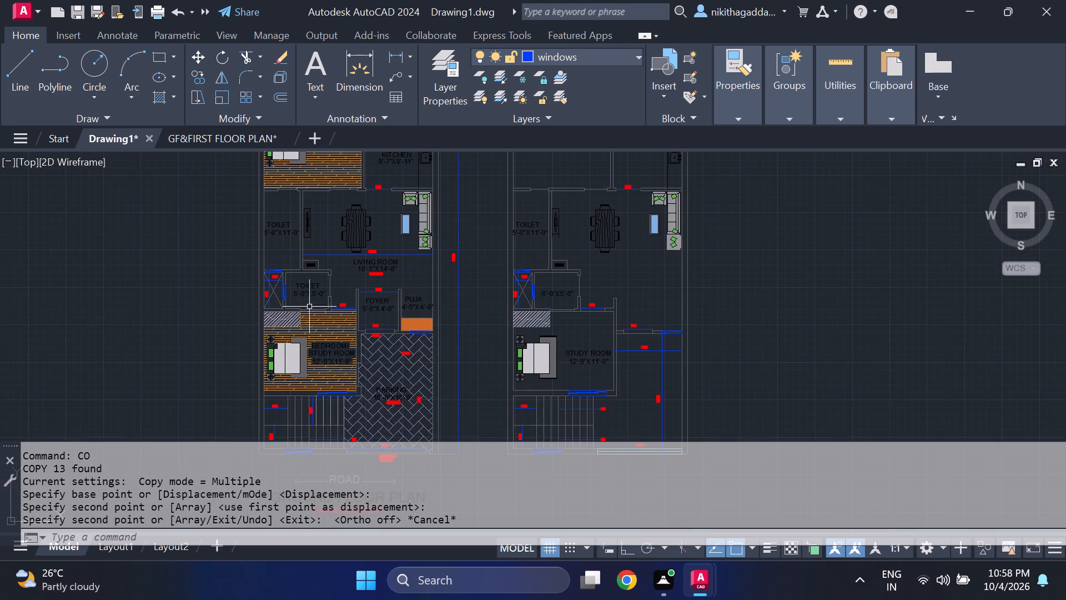
middle_click_drag(324, 241, 335, 274)
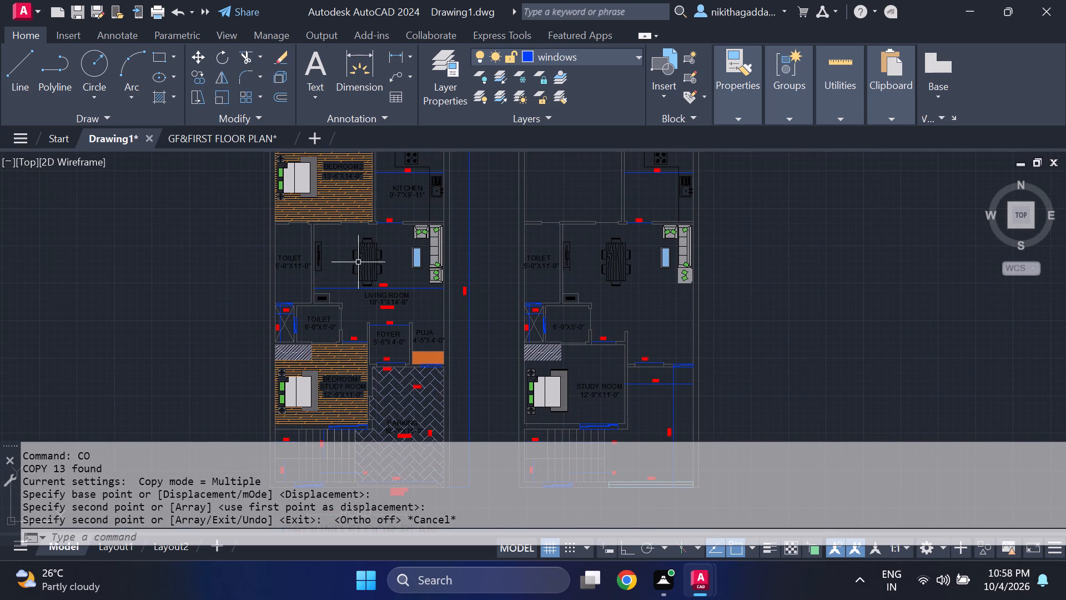
Copy the LIVING ROOM label, its 18'-1"X14'-8" size text and the 18'-1" width dimension into the new plan's living room.
scroll(368, 281, "up", 2)
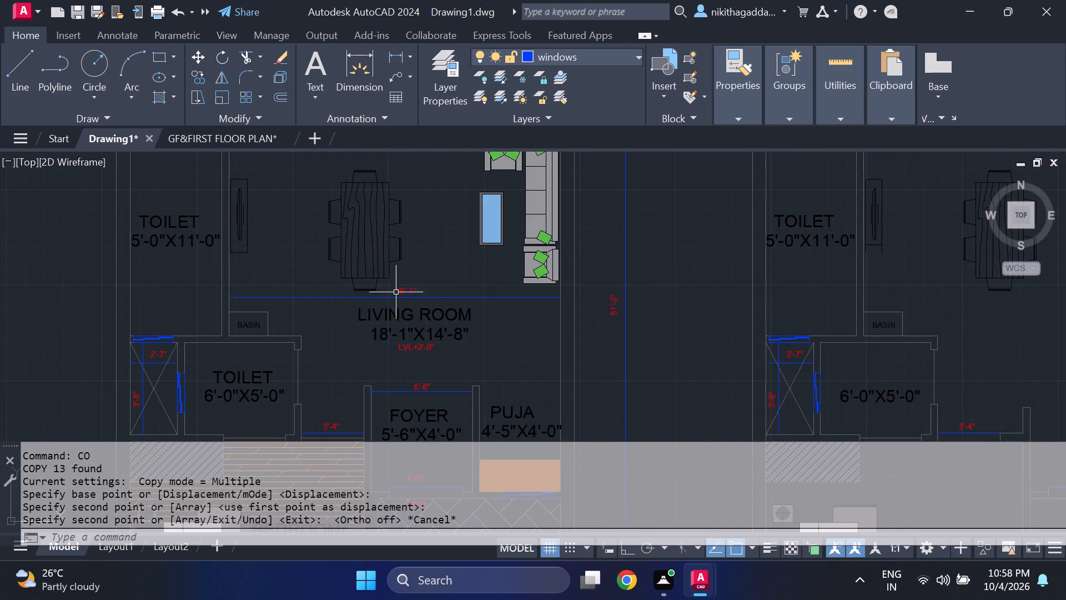
left_click(414, 278)
left_click(376, 332)
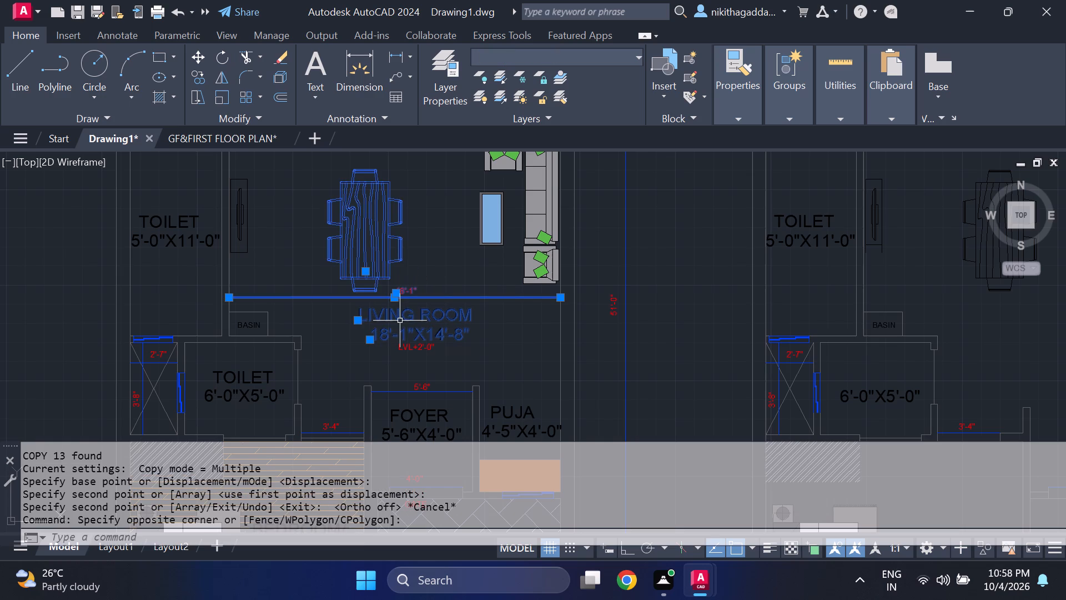
key("Escape")
scroll(396, 316, "up", 1)
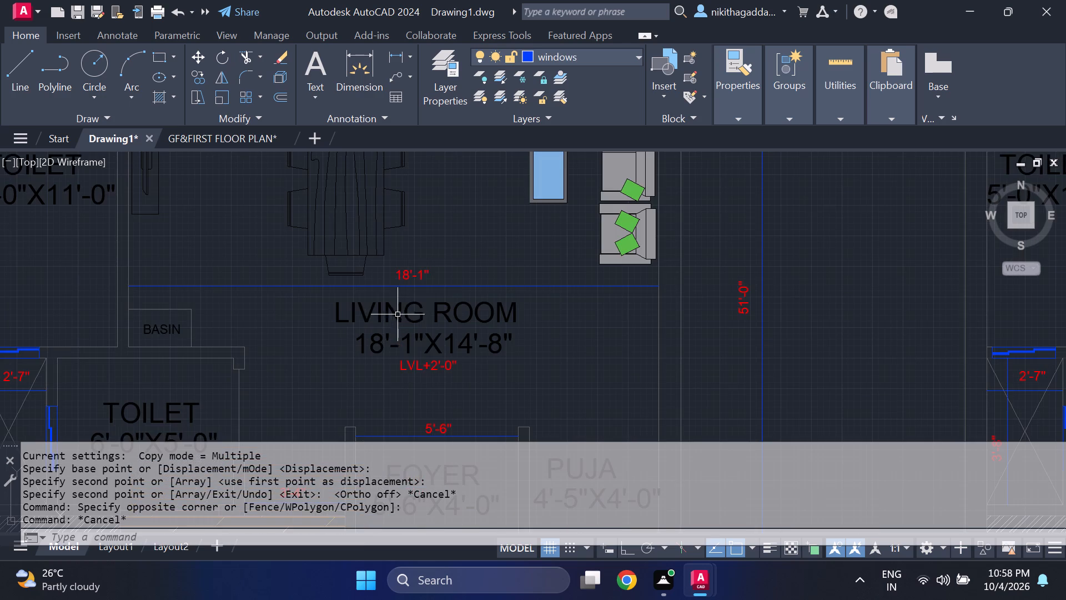
left_click(441, 266)
left_click(393, 311)
left_click(380, 348)
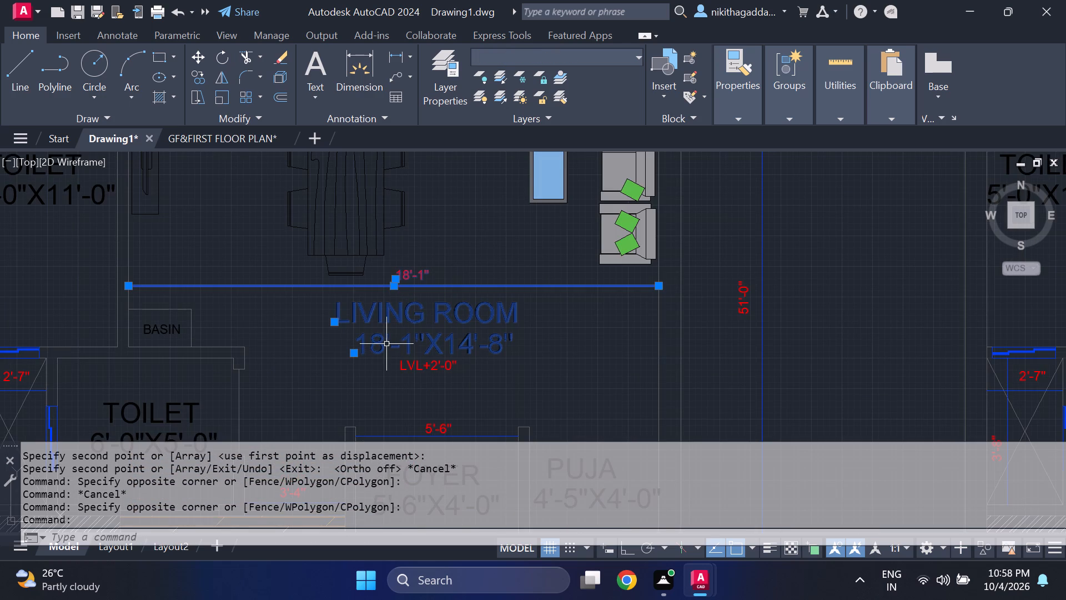
type("CO")
key("Return")
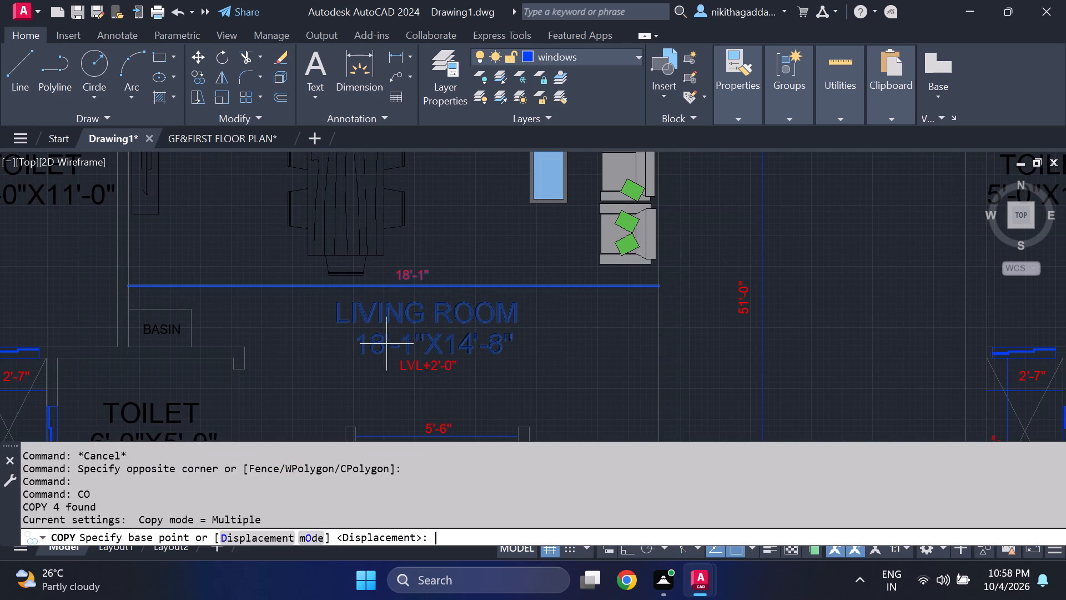
left_click(131, 288)
scroll(600, 284, "down", 3)
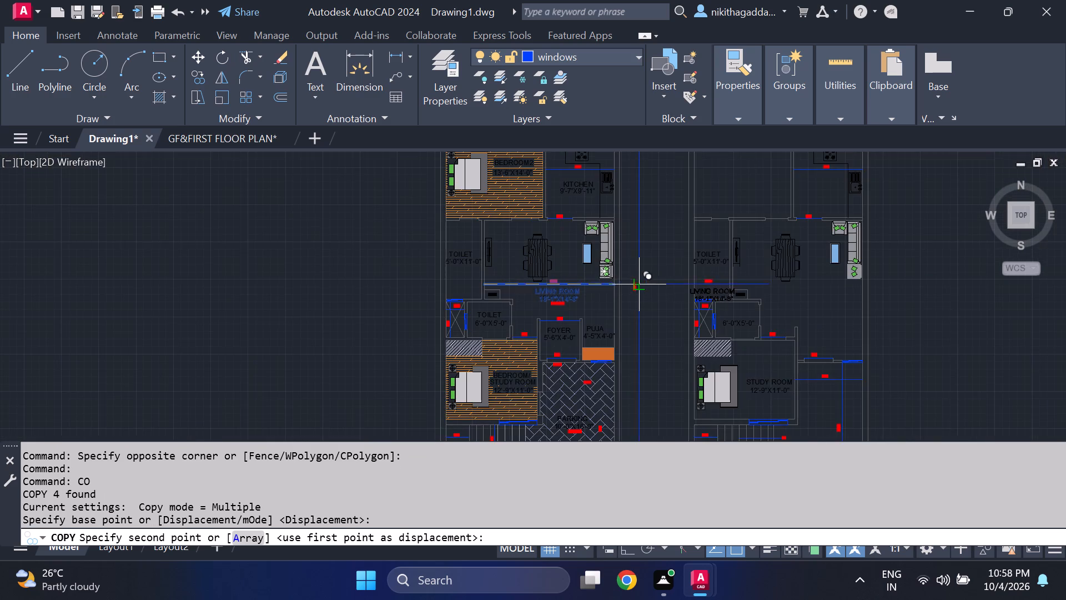
middle_click_drag(676, 274, 477, 284)
scroll(482, 284, "up", 3)
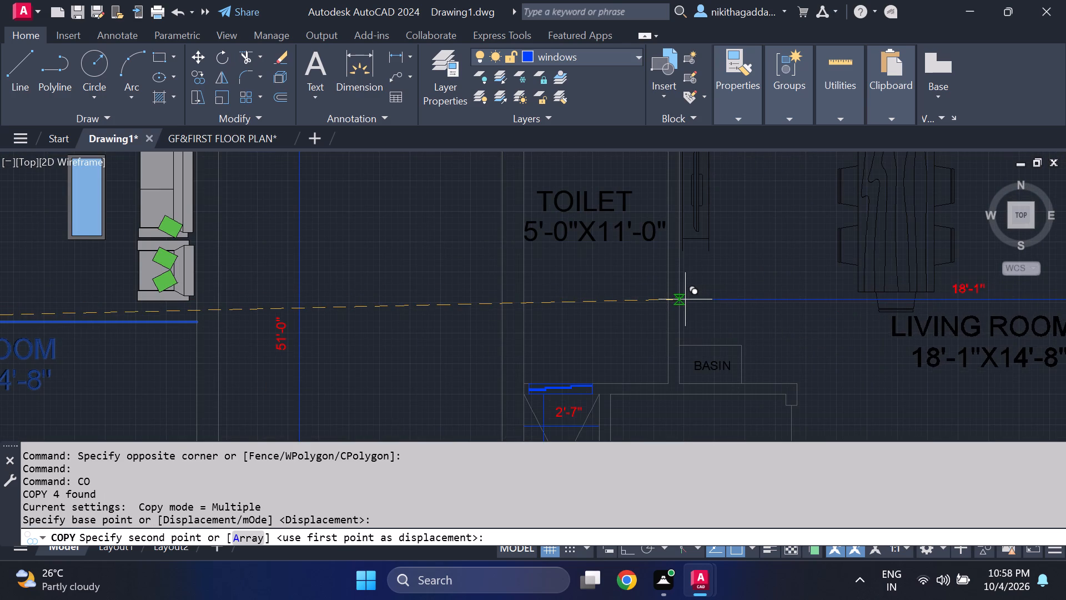
left_click(685, 299)
scroll(555, 266, "down", 4)
key("Escape")
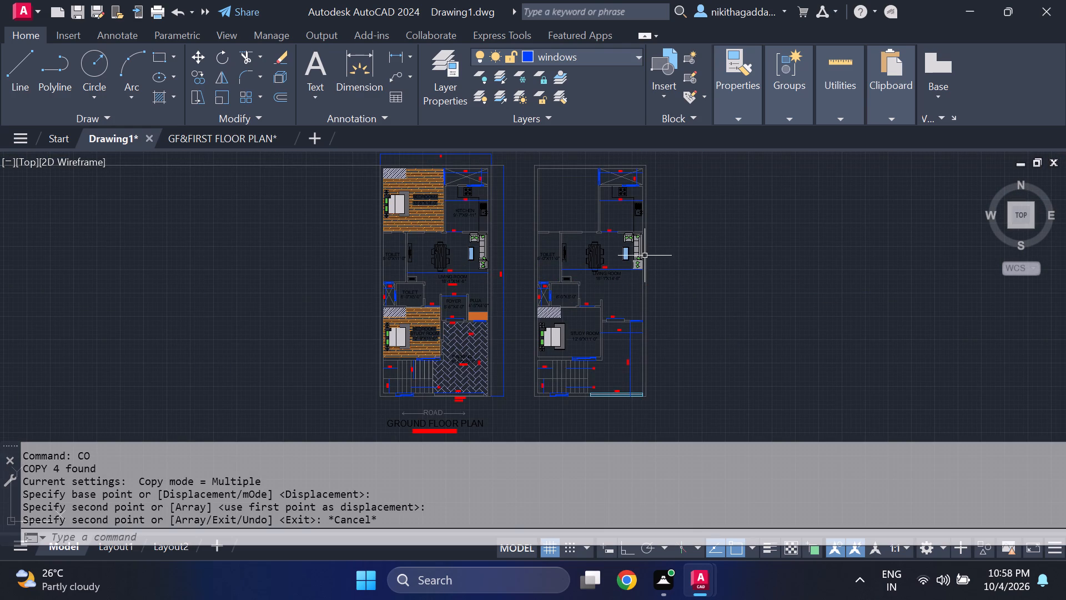
Examine the new plan from the kitchen down to the staircase and study room for remaining differences from the ground floor plan.
scroll(595, 219, "up", 2)
middle_click_drag(650, 212, 629, 324)
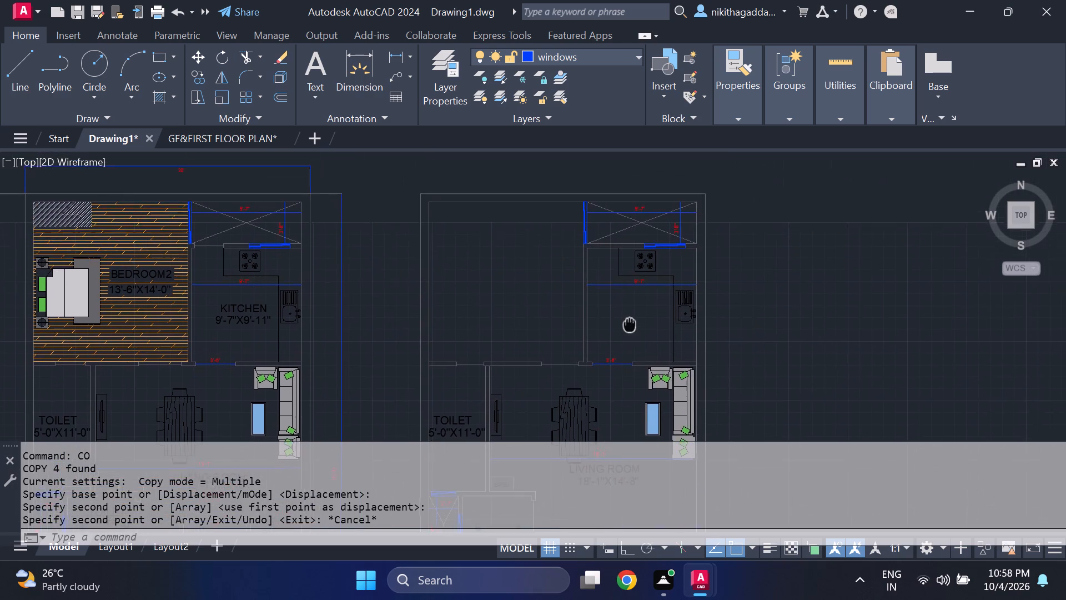
middle_click_drag(629, 324, 625, 381)
scroll(629, 338, "down", 2)
middle_click_drag(631, 382, 610, 289)
scroll(631, 382, "up", 1)
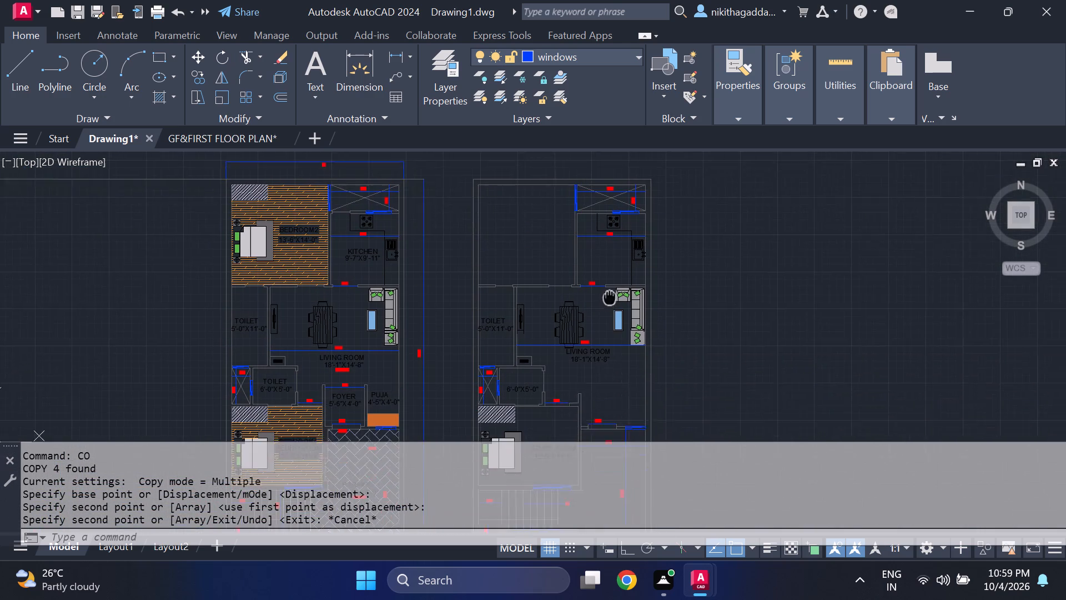
middle_click_drag(610, 289, 611, 267)
middle_click_drag(605, 352, 615, 324)
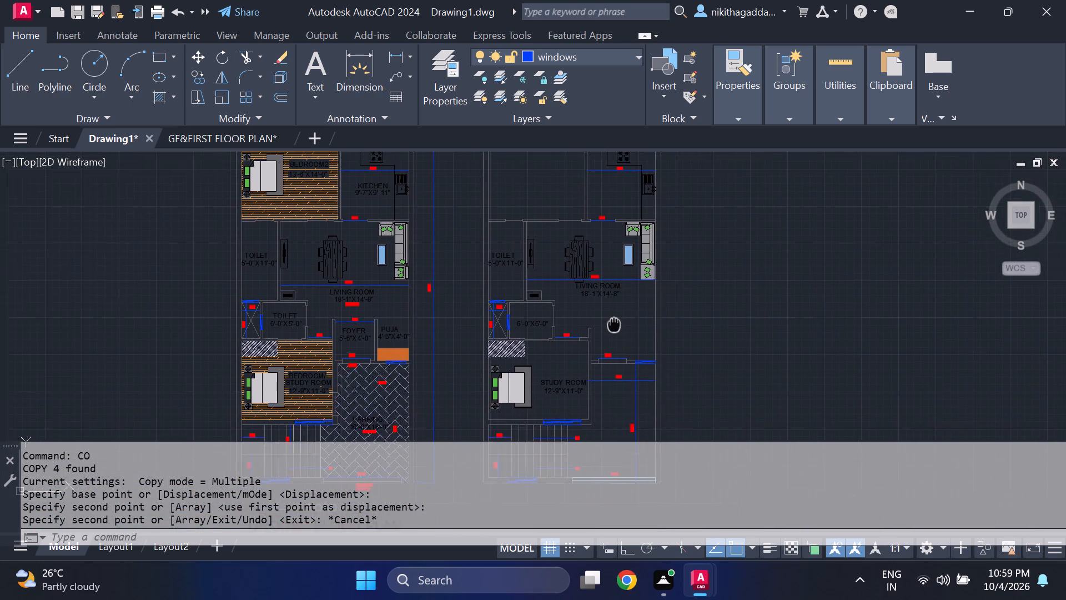
middle_click_drag(615, 324, 612, 286)
scroll(601, 245, "up", 1)
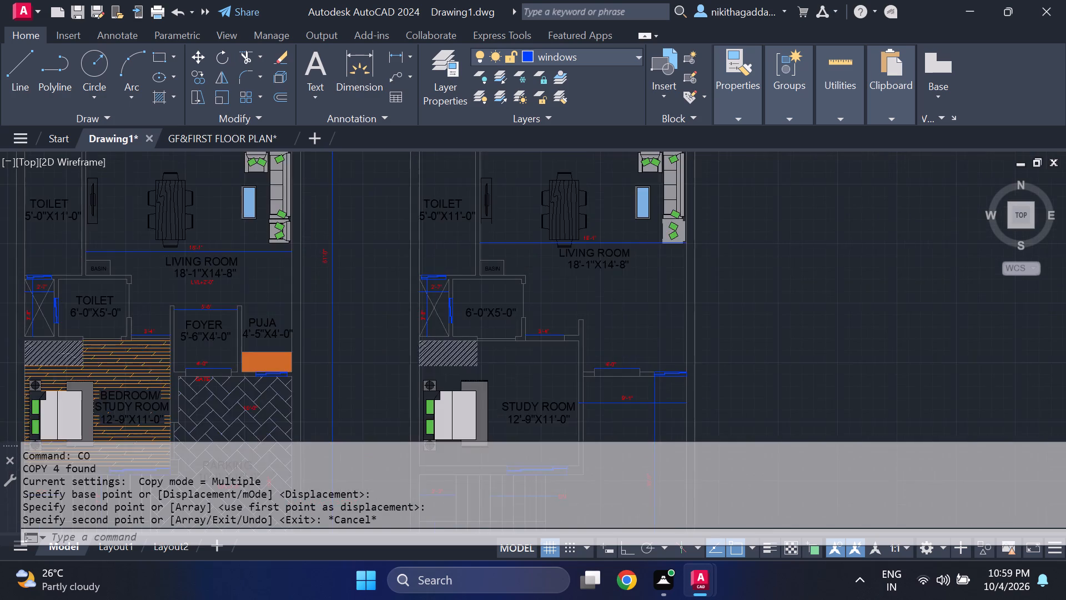
scroll(601, 245, "up", 1)
scroll(606, 254, "down", 2)
scroll(610, 261, "up", 1)
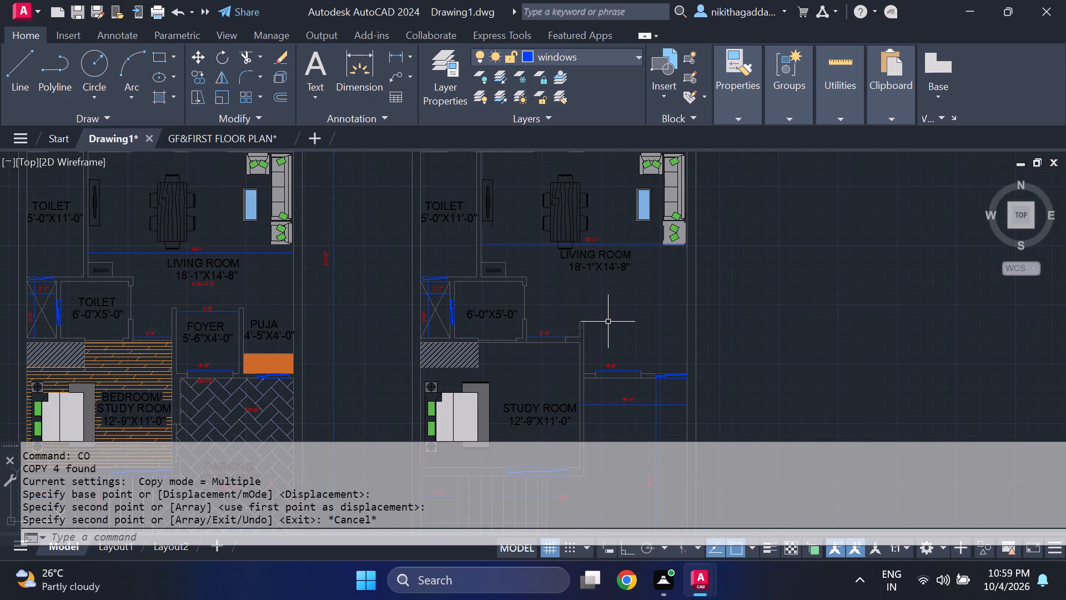
middle_click_drag(608, 323, 610, 258)
middle_click_drag(612, 338, 610, 333)
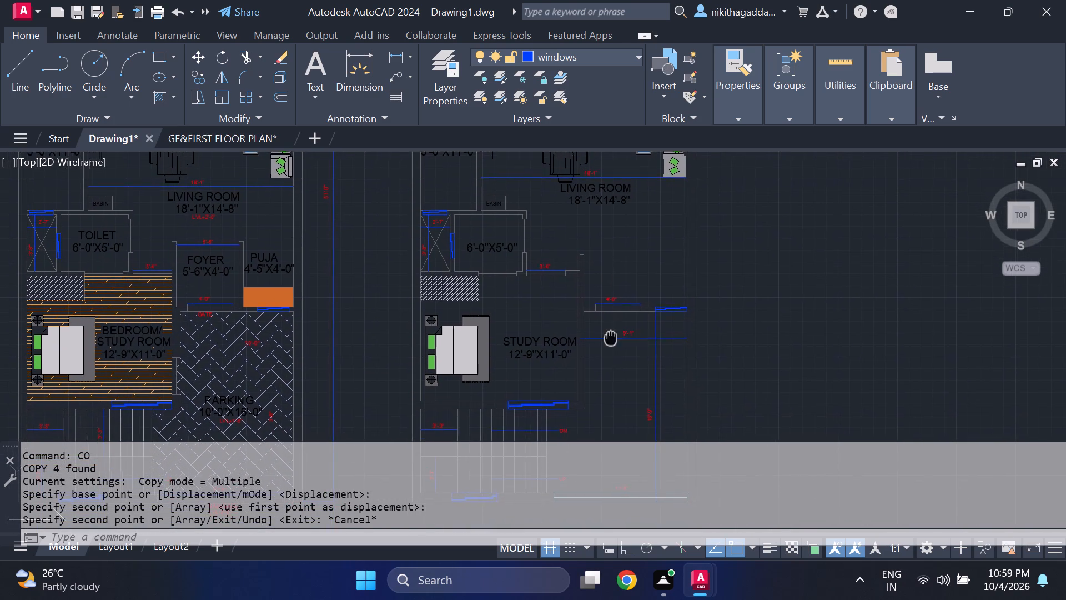
middle_click_drag(610, 333, 597, 264)
middle_click_drag(597, 264, 597, 256)
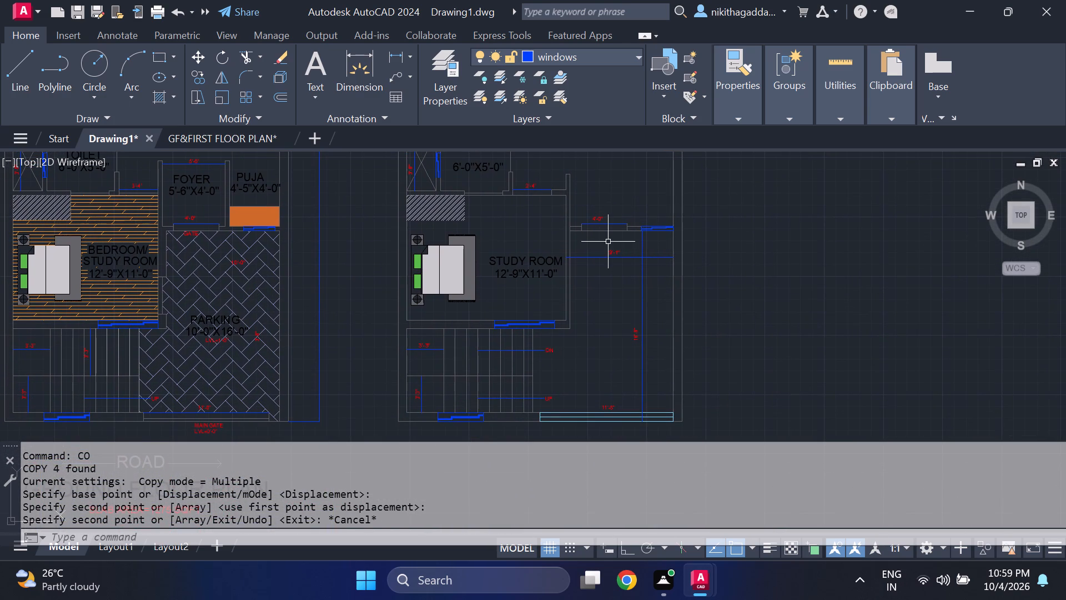
middle_click_drag(510, 241, 529, 261)
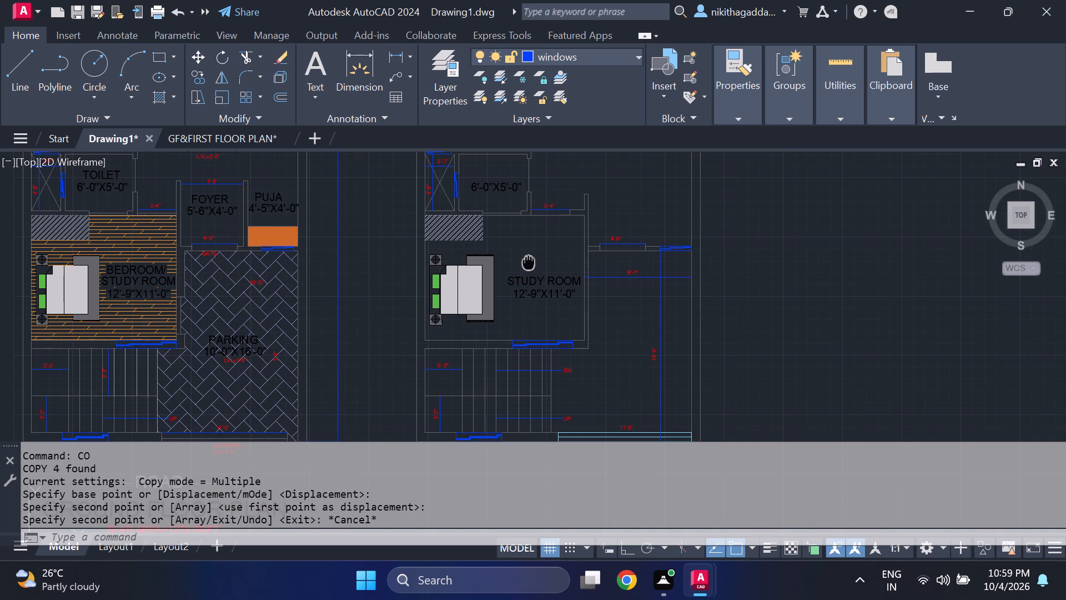
middle_click_drag(529, 261, 549, 305)
scroll(461, 329, "up", 2)
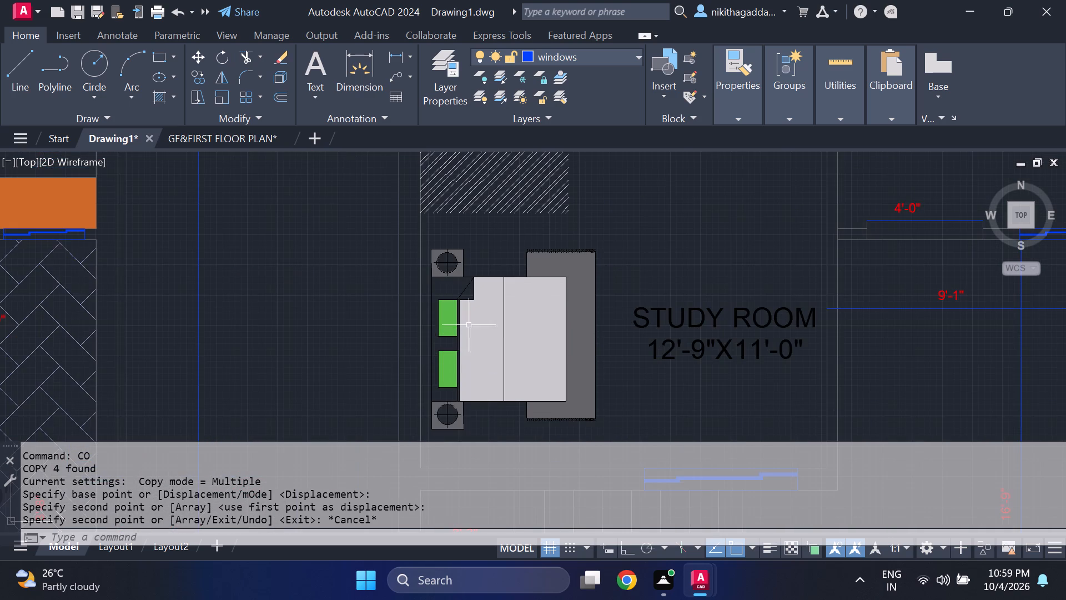
Compare the new plan with the ground floor plan, from the study room up to the rear rooms, for missing furniture and labels.
scroll(474, 294, "up", 3)
scroll(474, 297, "down", 1)
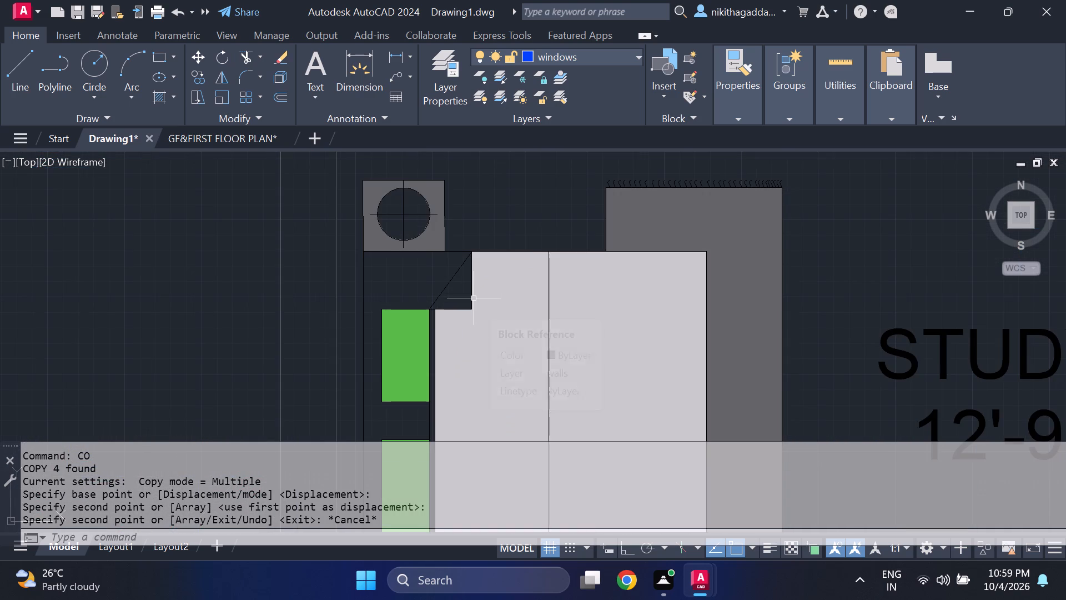
scroll(448, 234, "up", 3)
scroll(449, 235, "down", 5)
scroll(543, 318, "down", 2)
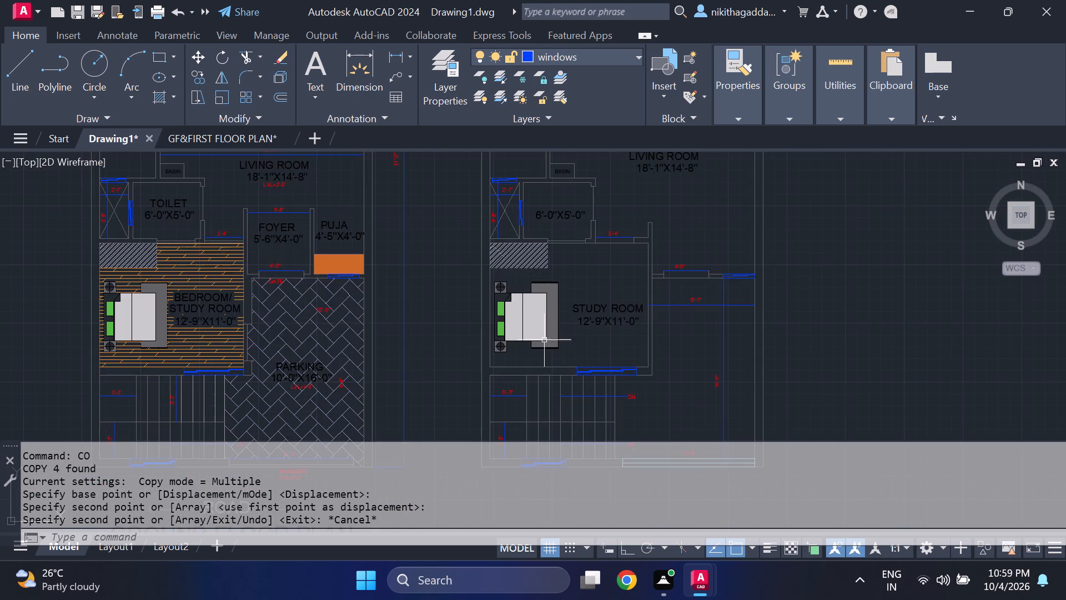
scroll(544, 343, "up", 2)
scroll(584, 337, "down", 3)
middle_click_drag(610, 284, 619, 322)
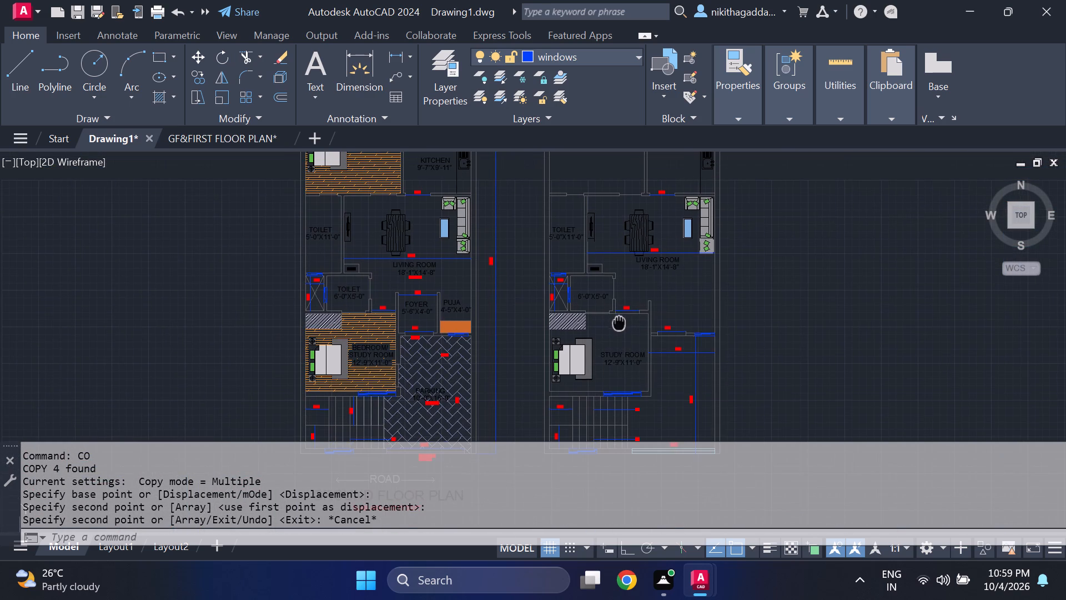
middle_click_drag(619, 322, 601, 279)
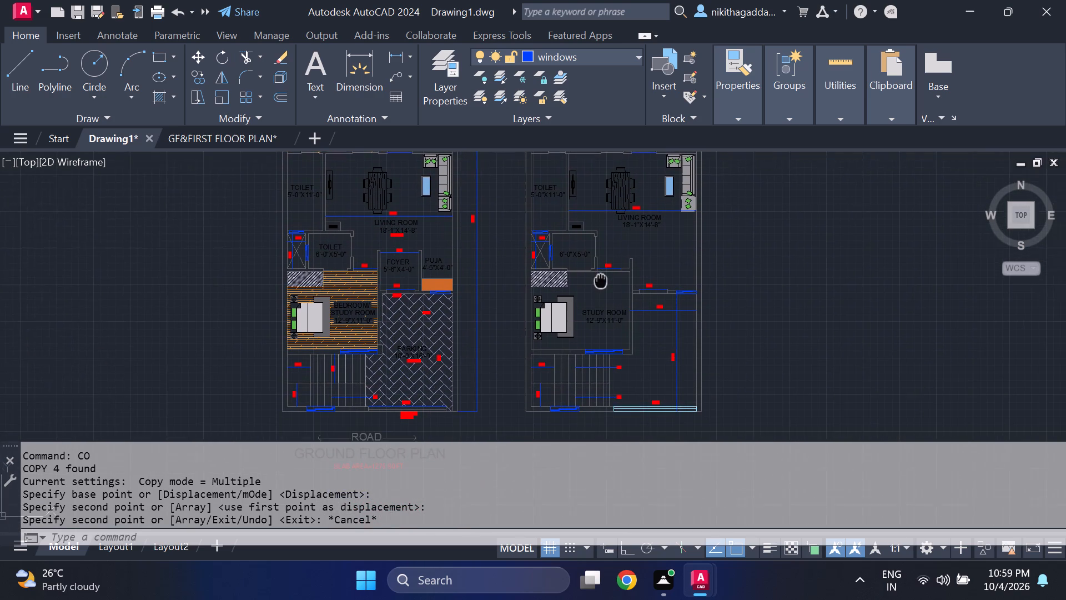
middle_click_drag(601, 279, 598, 272)
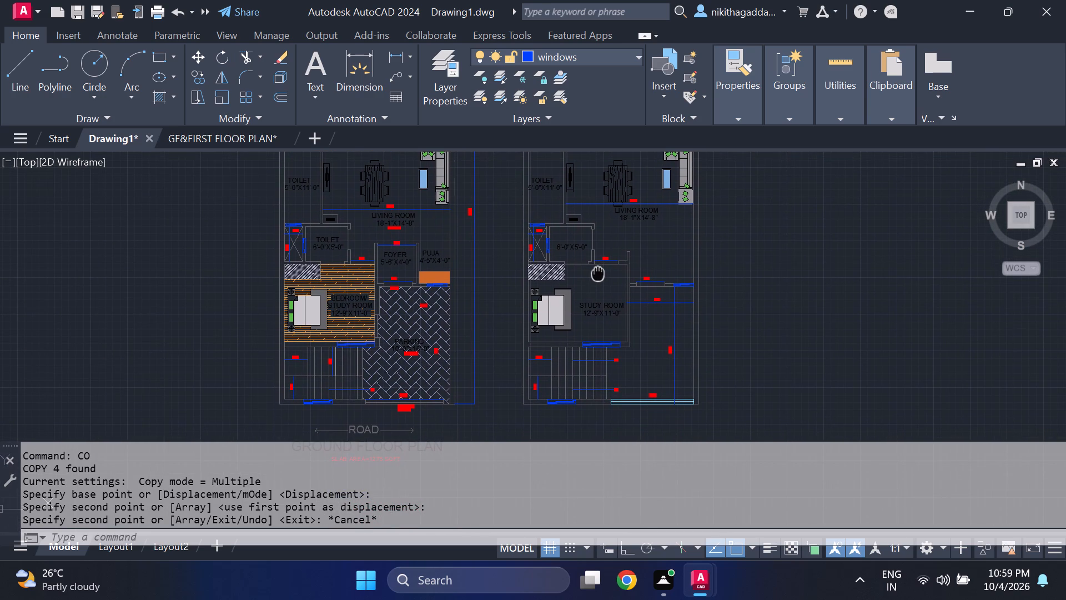
middle_click_drag(598, 272, 595, 277)
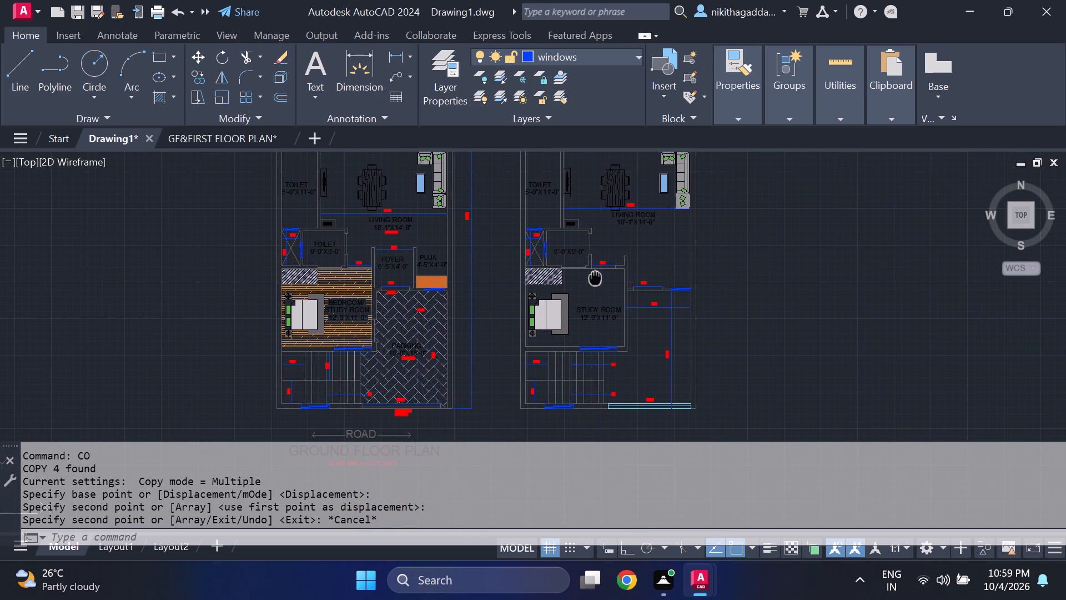
middle_click_drag(595, 277, 616, 390)
Copy the ground floor's BEDROOM2 bed set, hatched wardrobe, room label and 13'-6"X14'-0" size text into the new plan's matching room.
middle_click_drag(268, 226, 283, 239)
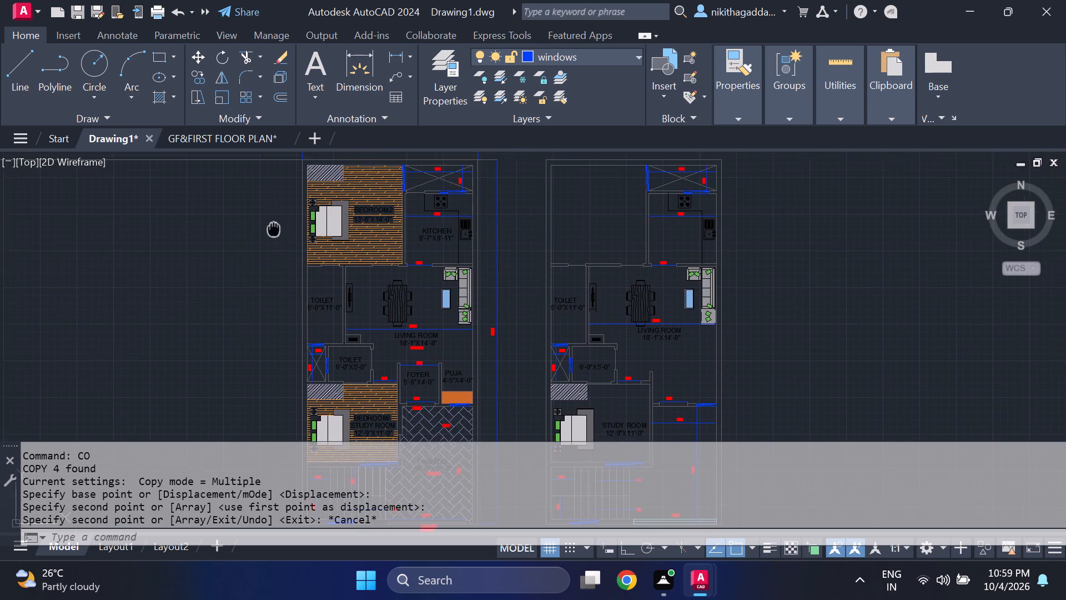
middle_click_drag(283, 239, 309, 283)
scroll(345, 273, "up", 2)
scroll(416, 264, "up", 2)
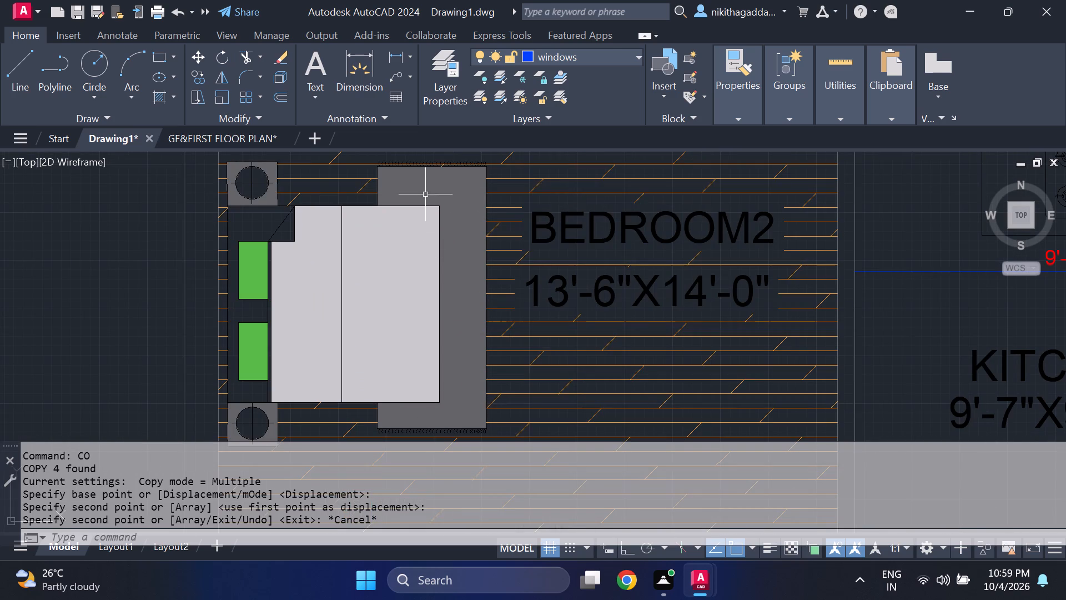
left_click(426, 193)
left_click_drag(385, 254, 381, 261)
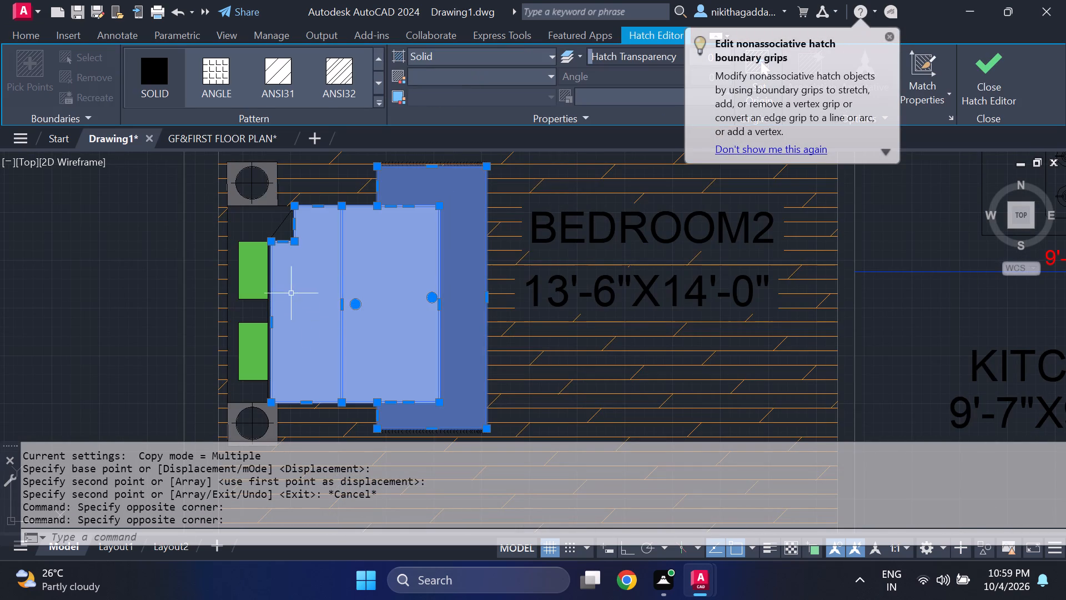
left_click(260, 274)
middle_click_drag(269, 377, 279, 306)
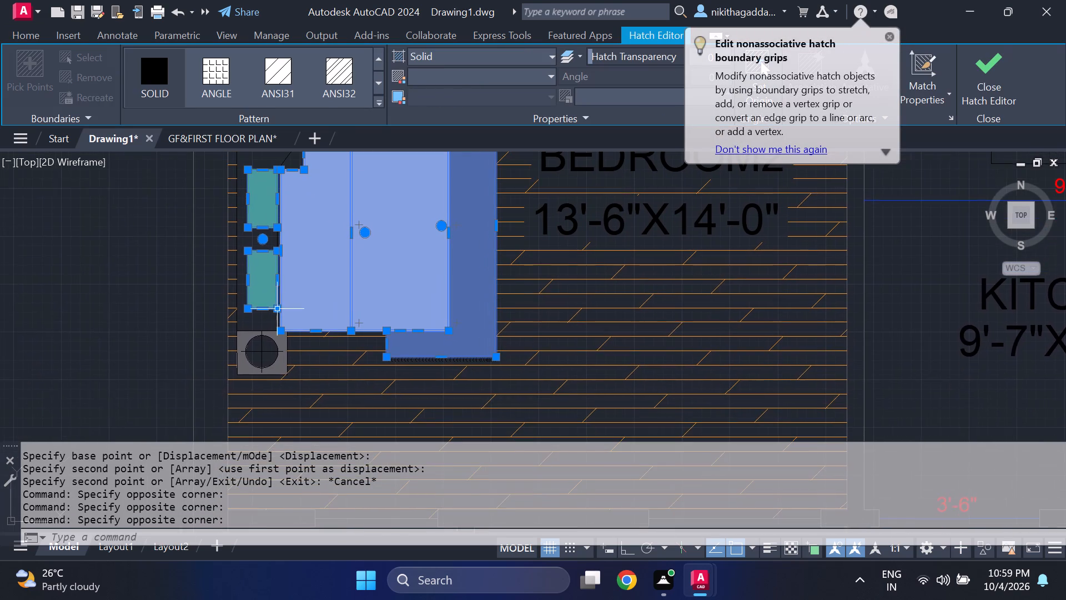
left_click(265, 343)
left_click(246, 360)
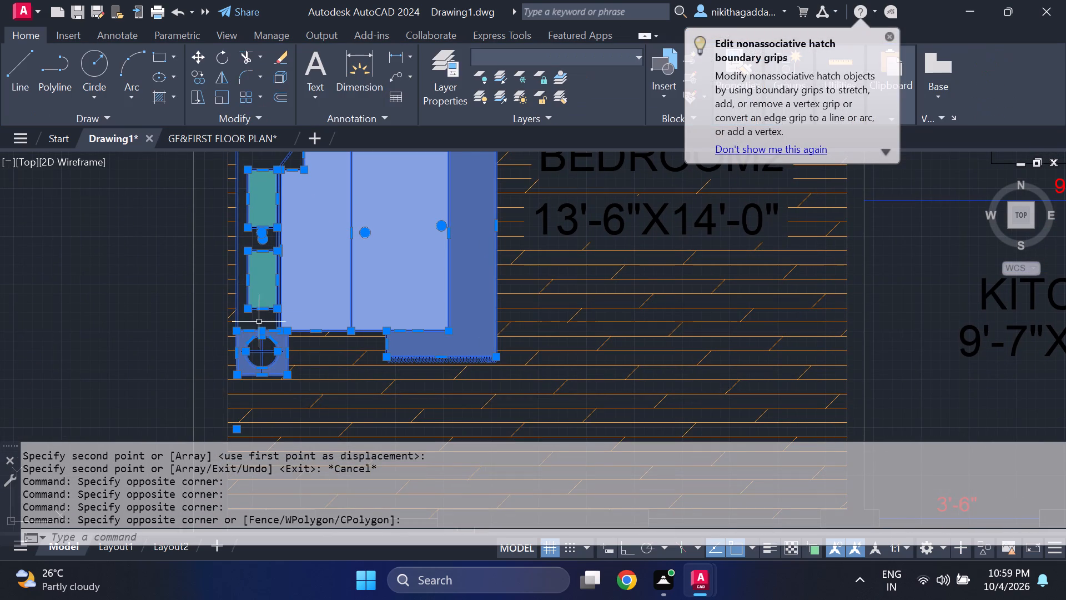
scroll(248, 276, "down", 2)
middle_click_drag(268, 259, 287, 329)
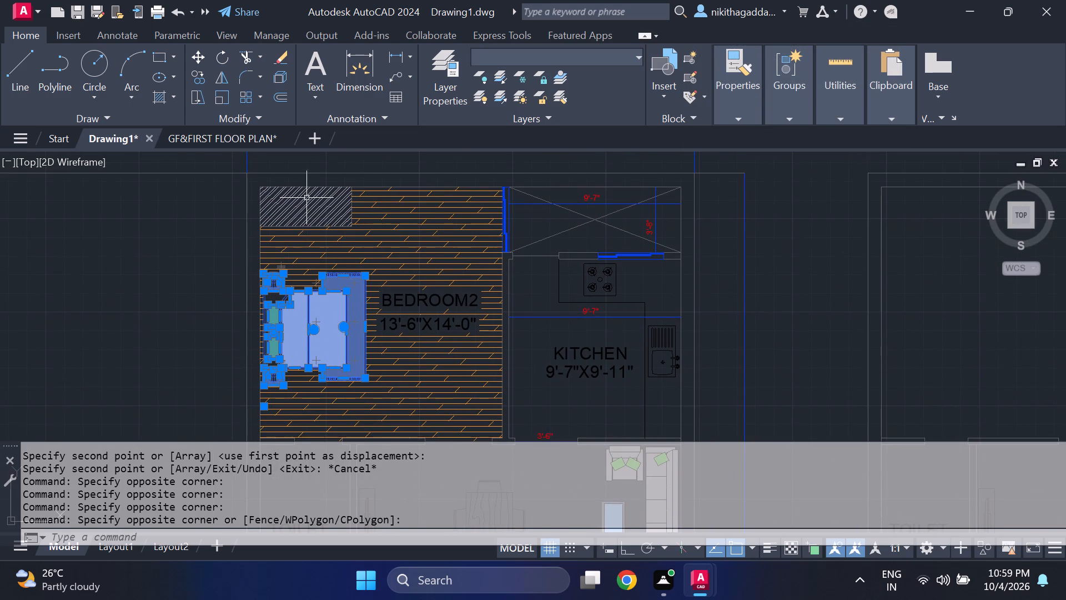
scroll(308, 186, "up", 2)
left_click_drag(292, 208, 290, 214)
scroll(293, 251, "down", 4)
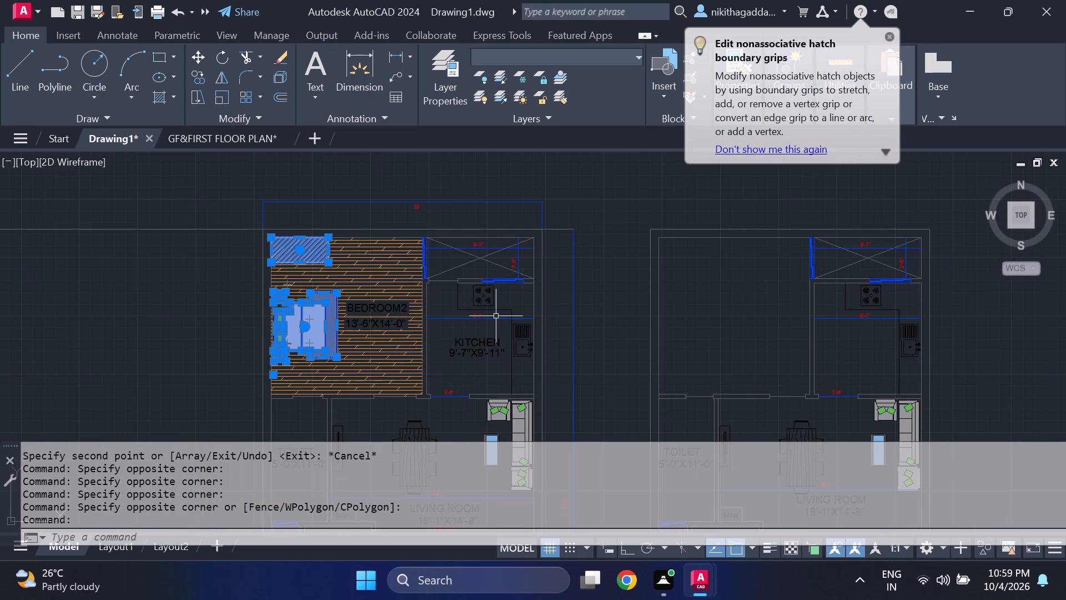
scroll(343, 313, "up", 1)
left_click(391, 311)
left_click(385, 333)
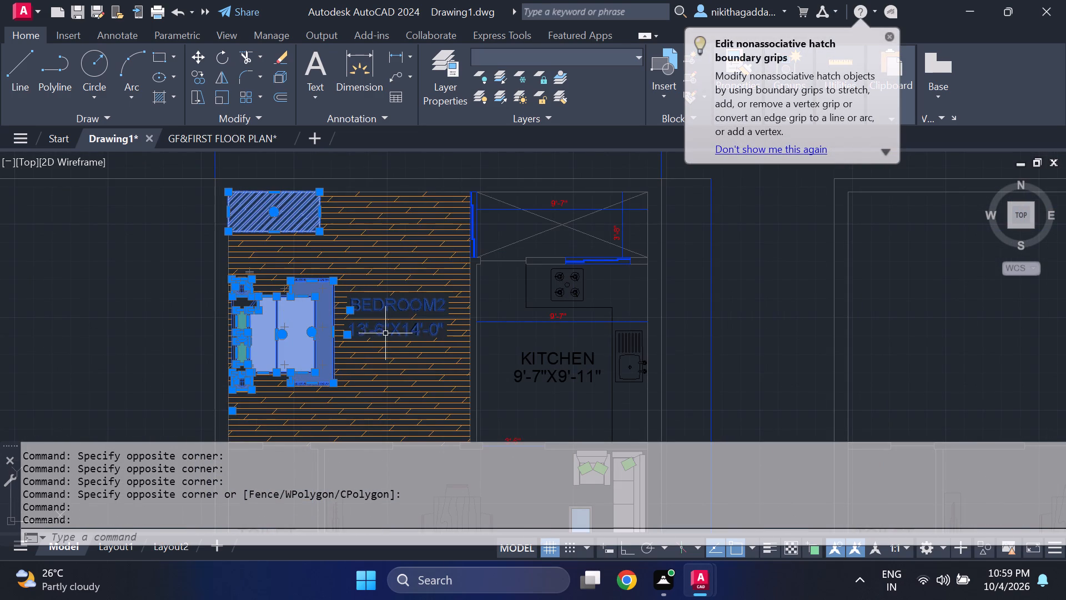
type("CO")
key("Return")
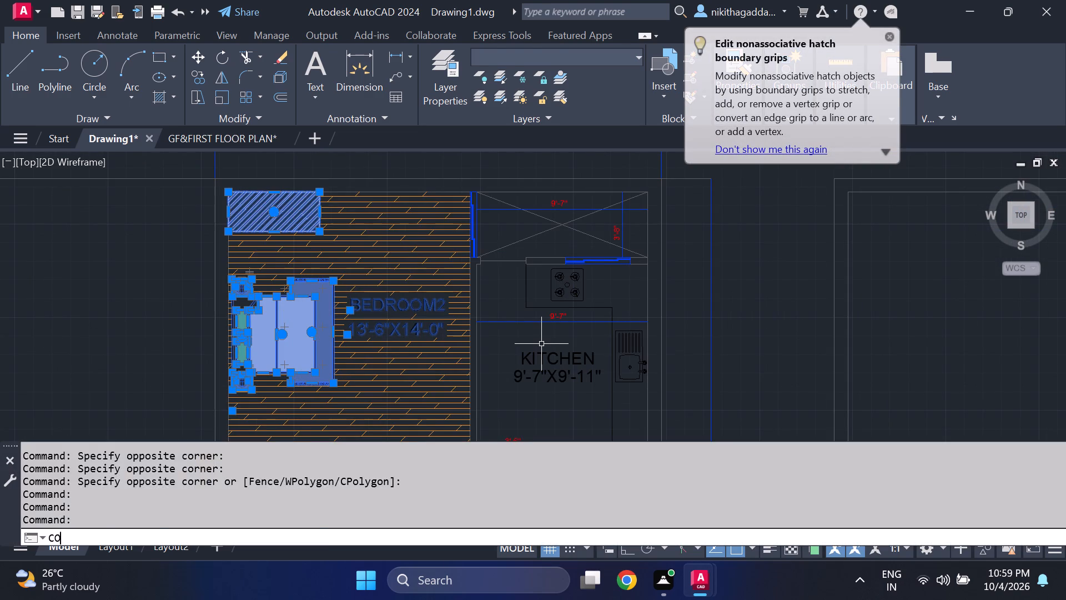
left_click(230, 191)
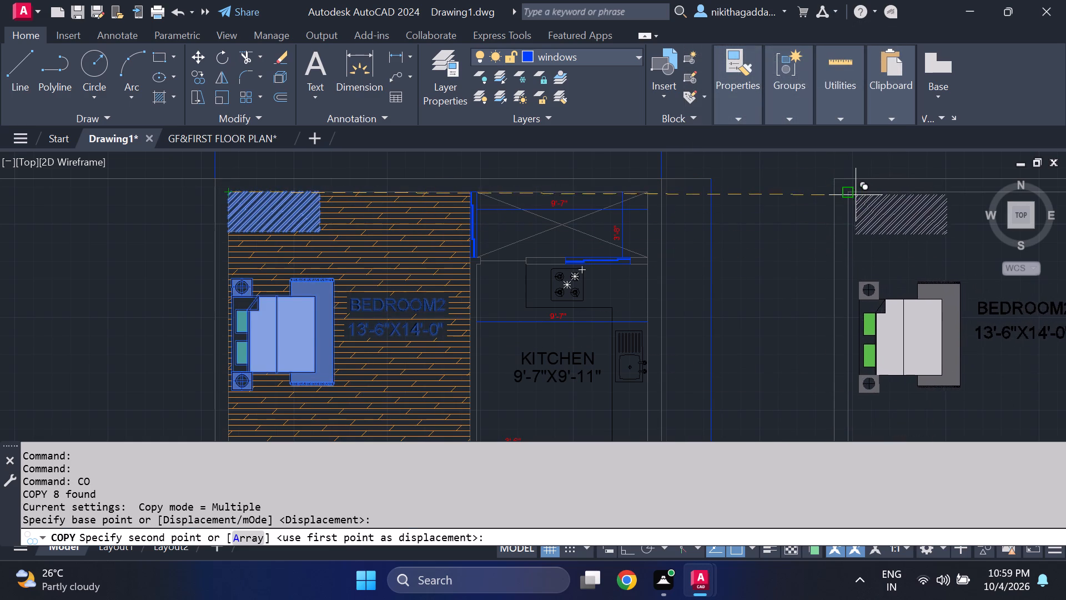
left_click(853, 194)
scroll(611, 206, "down", 2)
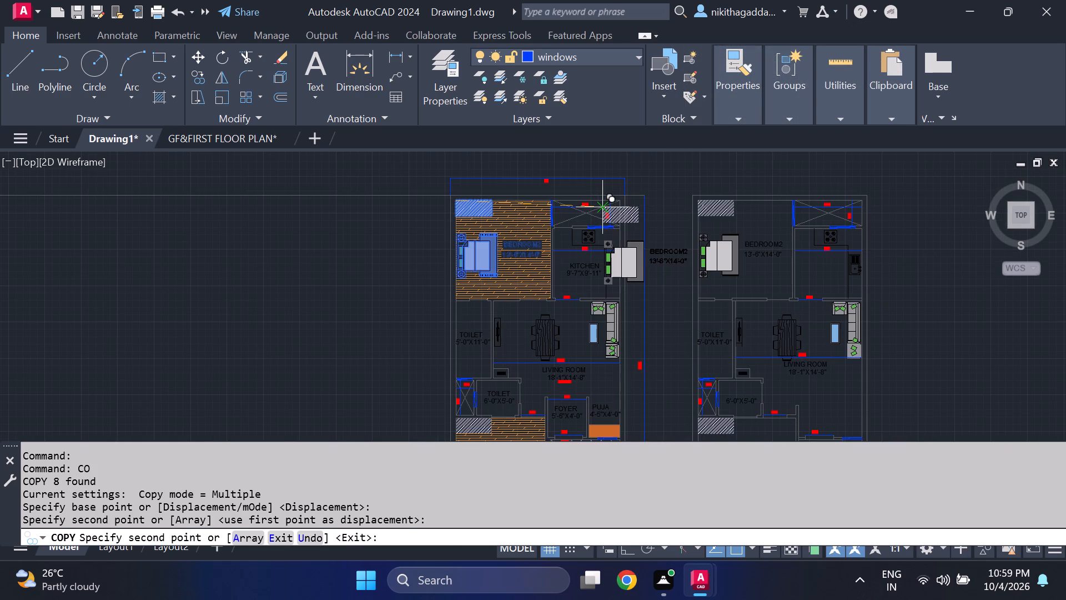
key("Escape")
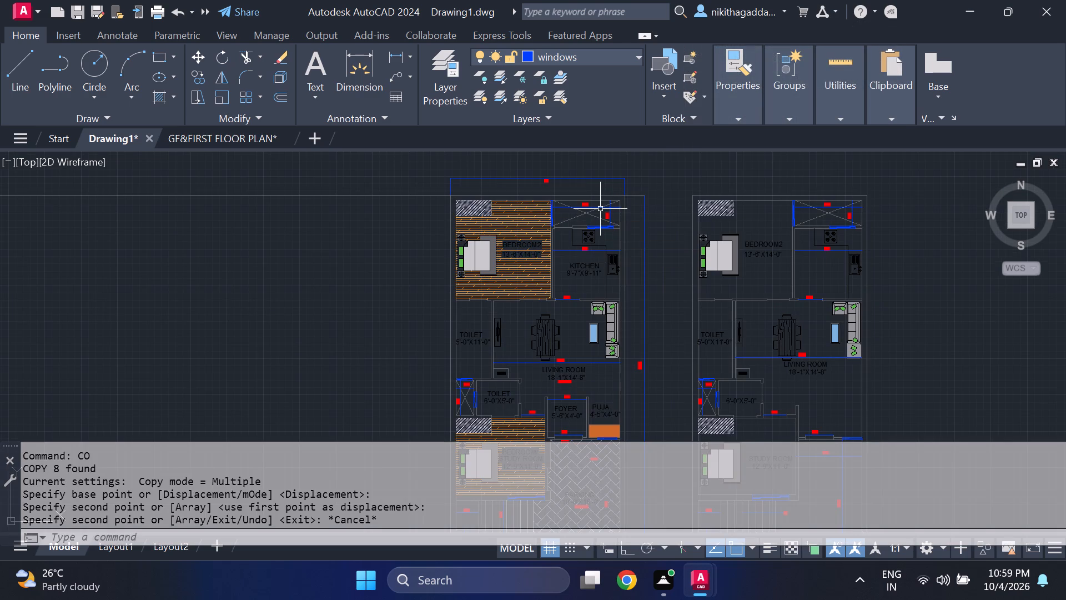
Copy the KITCHEN label and its 9'-7"X9'-11" size text from the ground floor plan into the new plan's kitchen.
scroll(765, 252, "up", 3)
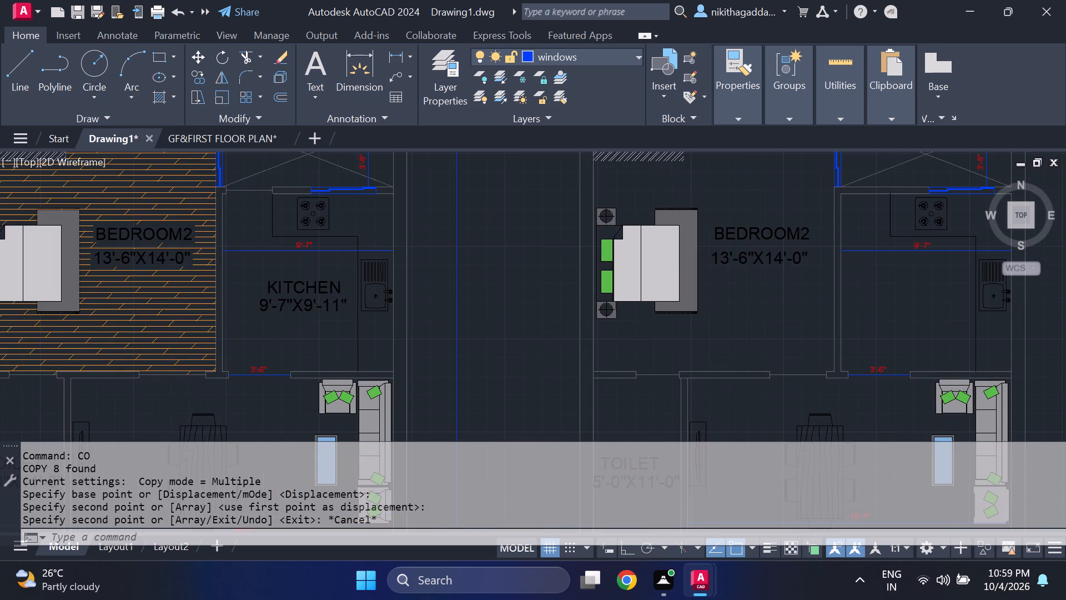
scroll(767, 251, "down", 1)
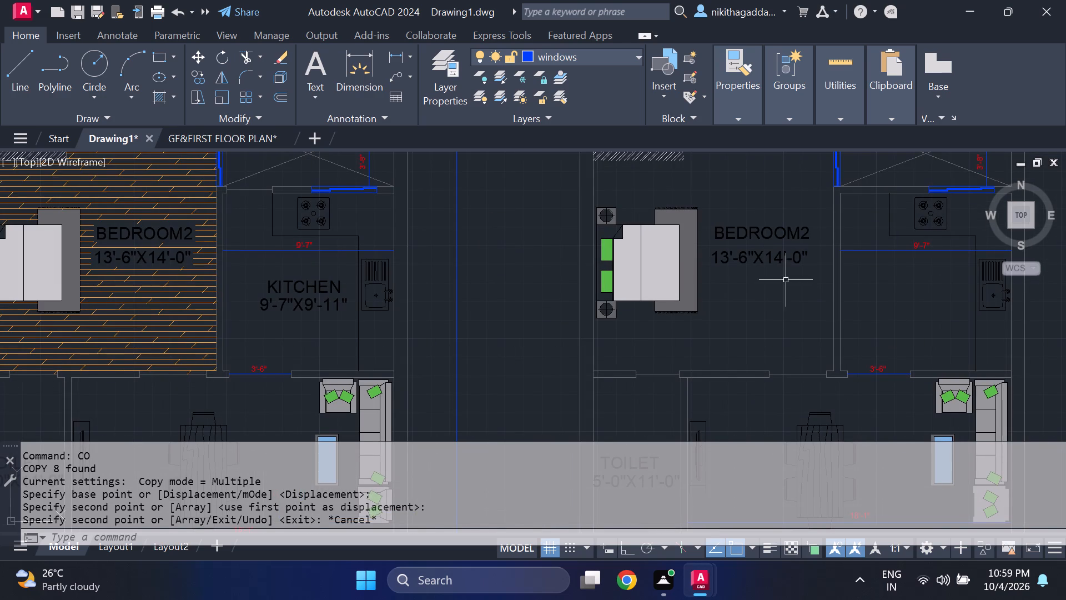
scroll(786, 275, "down", 2)
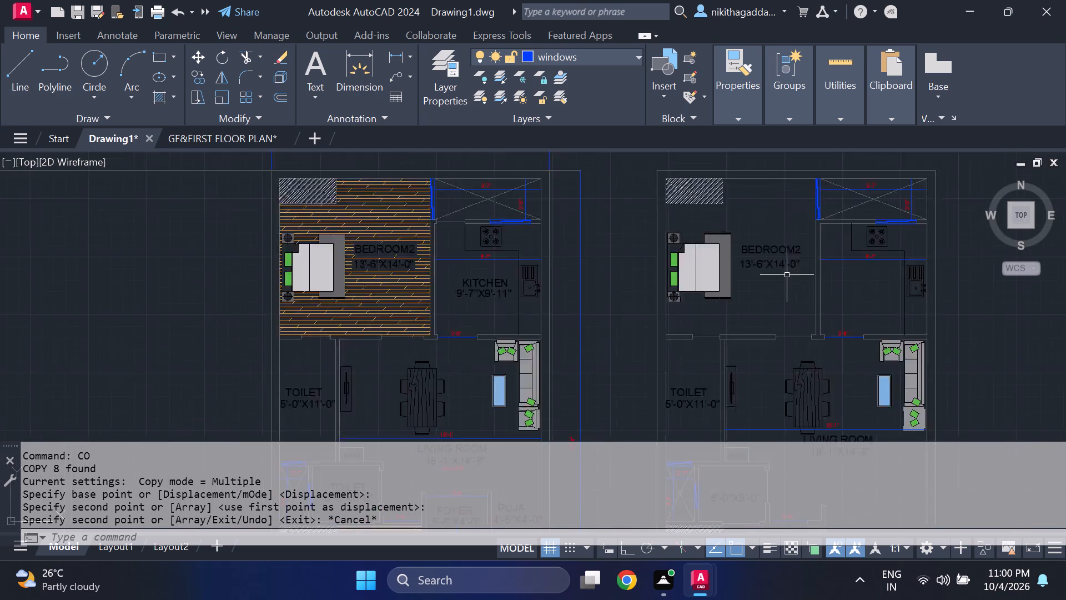
middle_click_drag(842, 335, 769, 296)
scroll(532, 238, "up", 1)
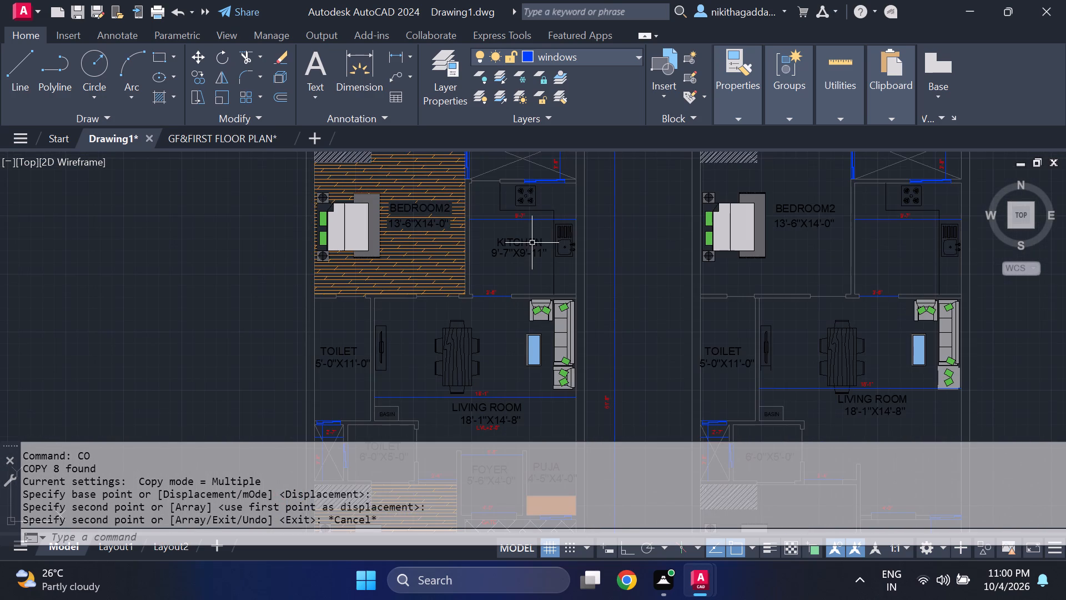
middle_click_drag(505, 257, 512, 328)
scroll(511, 265, "up", 1)
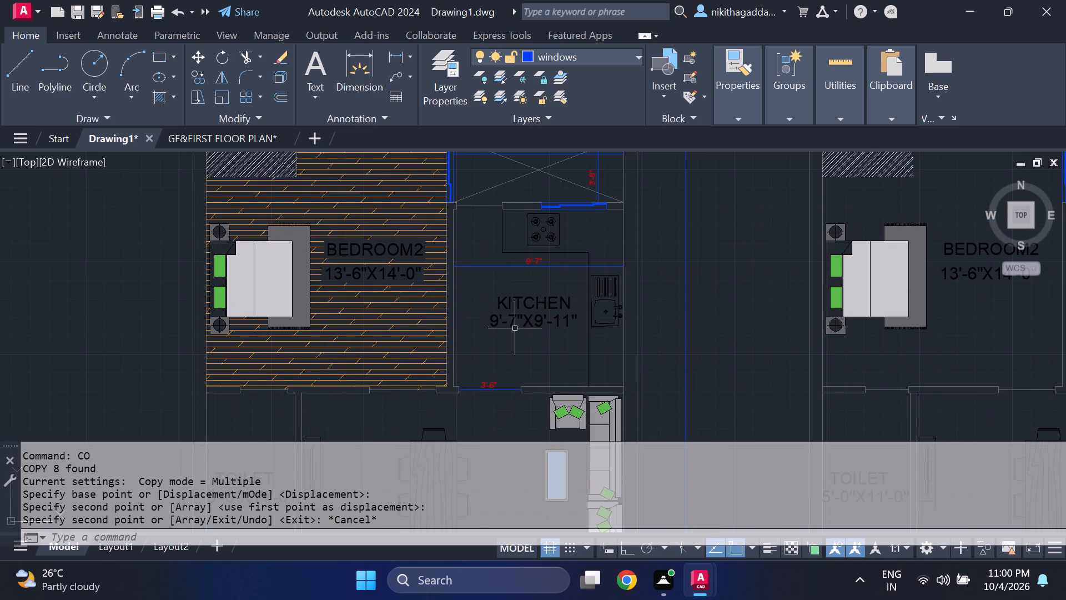
scroll(515, 328, "down", 1)
scroll(535, 294, "up", 1)
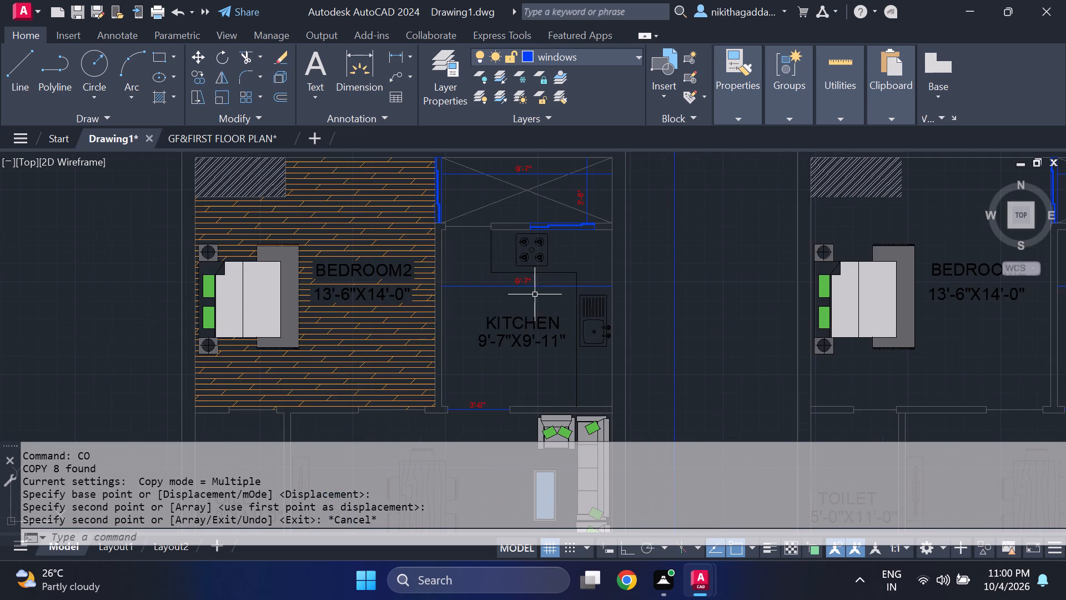
left_click_drag(529, 308, 529, 315)
left_click(476, 352)
type("CO")
key("Return")
left_click(475, 350)
scroll(889, 341, "down", 2)
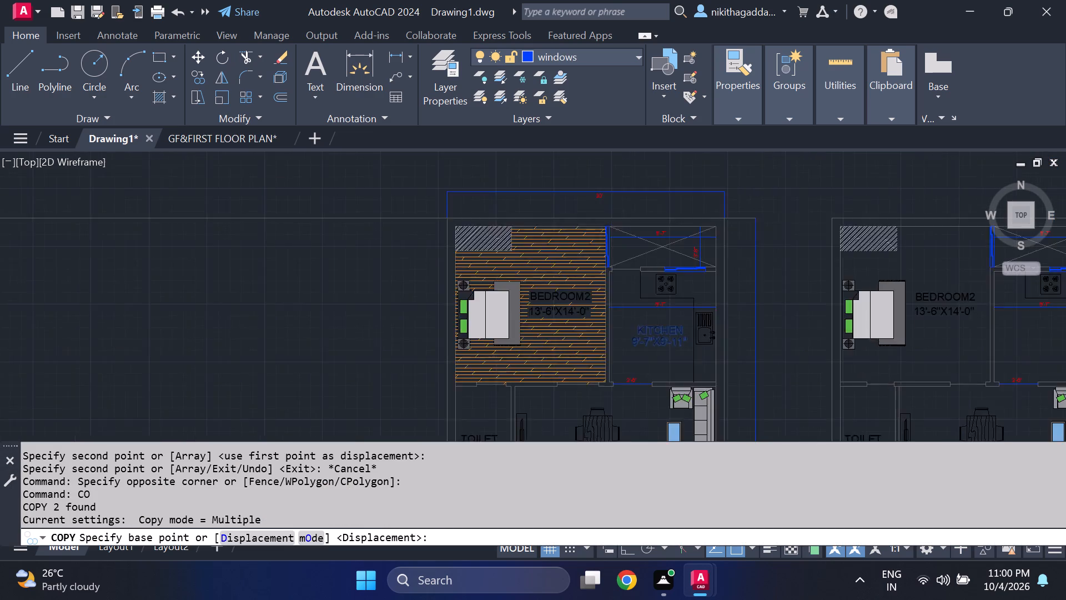
scroll(730, 344, "up", 2)
left_click(737, 344)
scroll(864, 347, "down", 1)
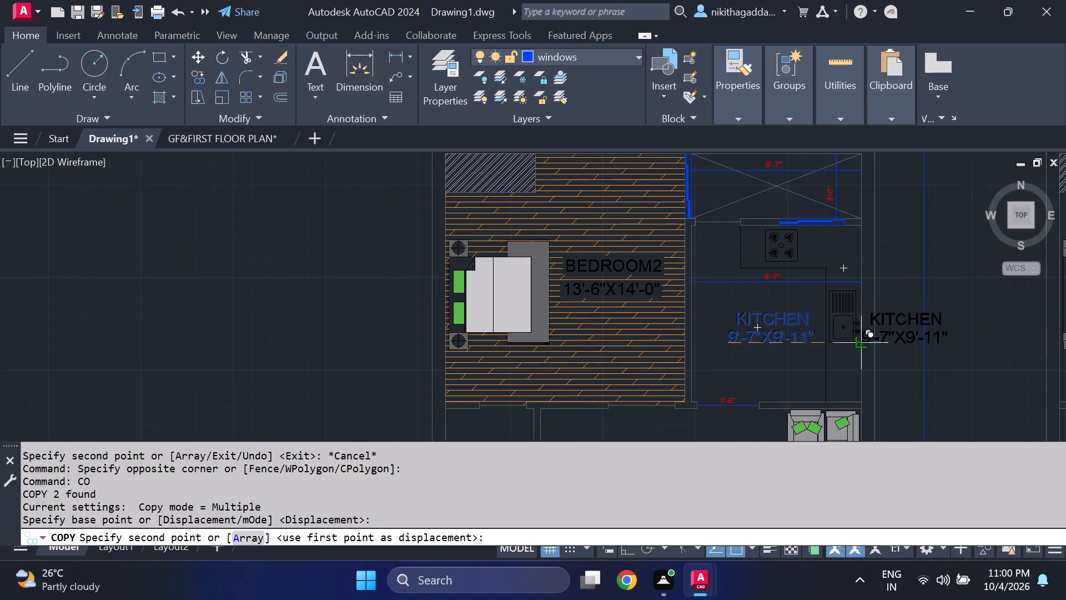
scroll(864, 347, "down", 1)
middle_click_drag(926, 348, 577, 317)
scroll(725, 319, "up", 3)
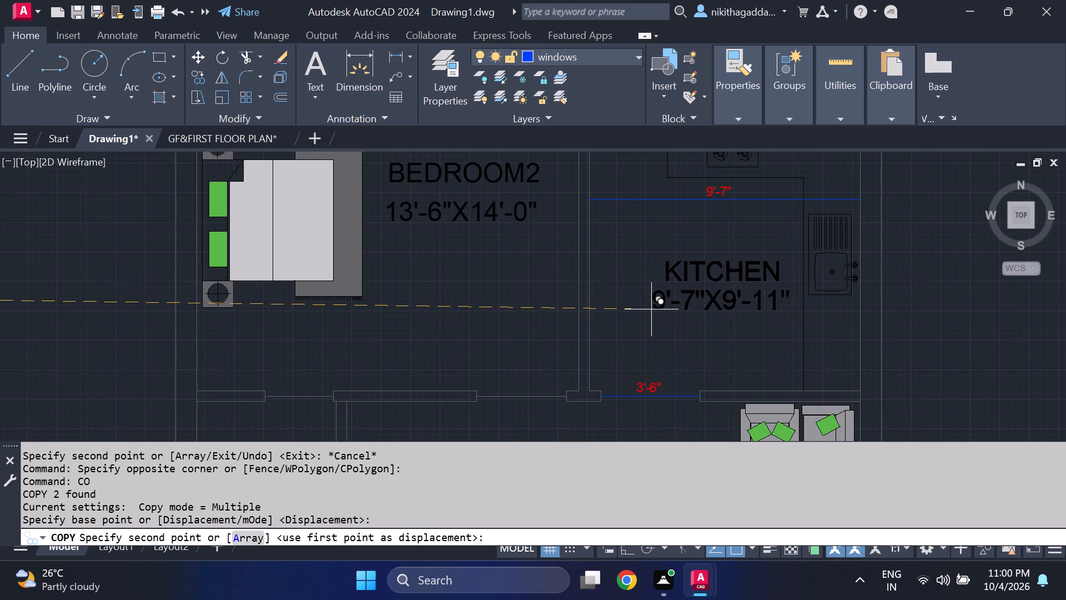
left_click(651, 309)
scroll(694, 297, "down", 4)
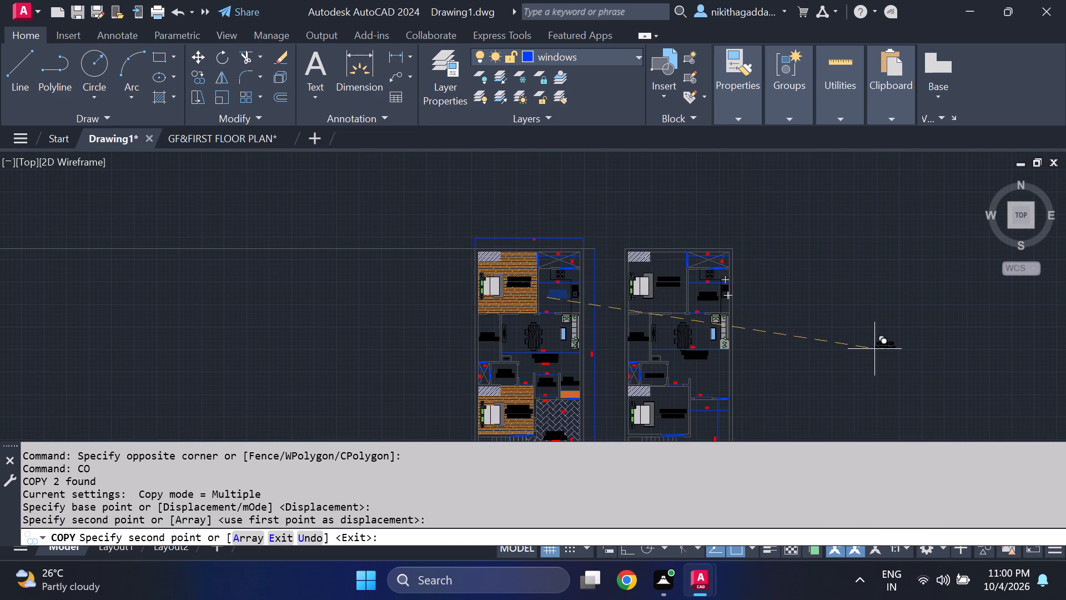
key("Escape")
Copy the PARKING label and its 10'-0"X16'-0" size text from the ground floor plan into the new plan's open area beside the staircase.
scroll(702, 343, "up", 1)
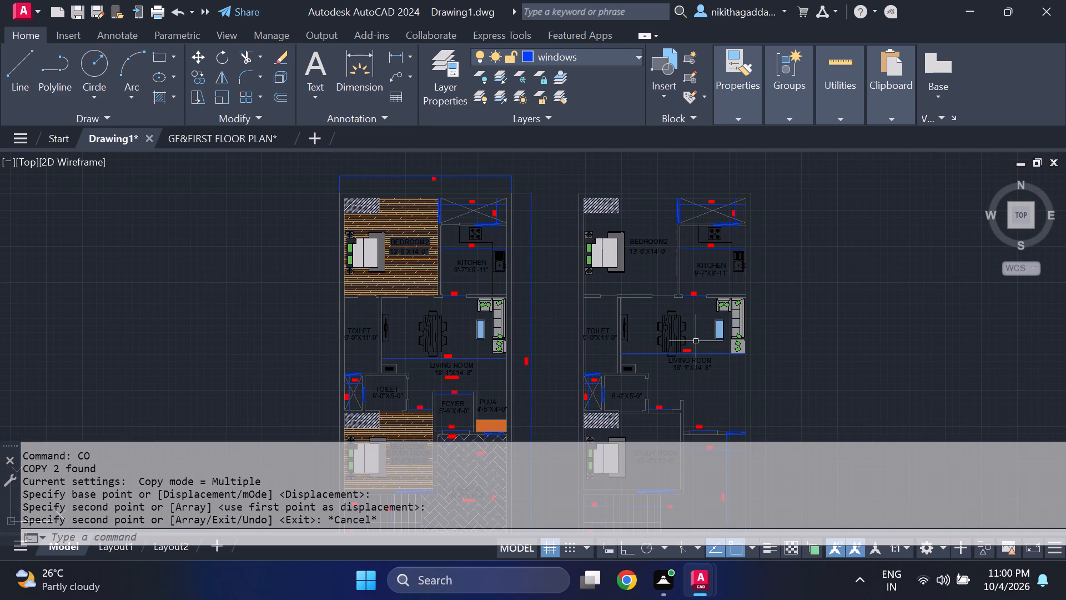
middle_click_drag(696, 341, 692, 296)
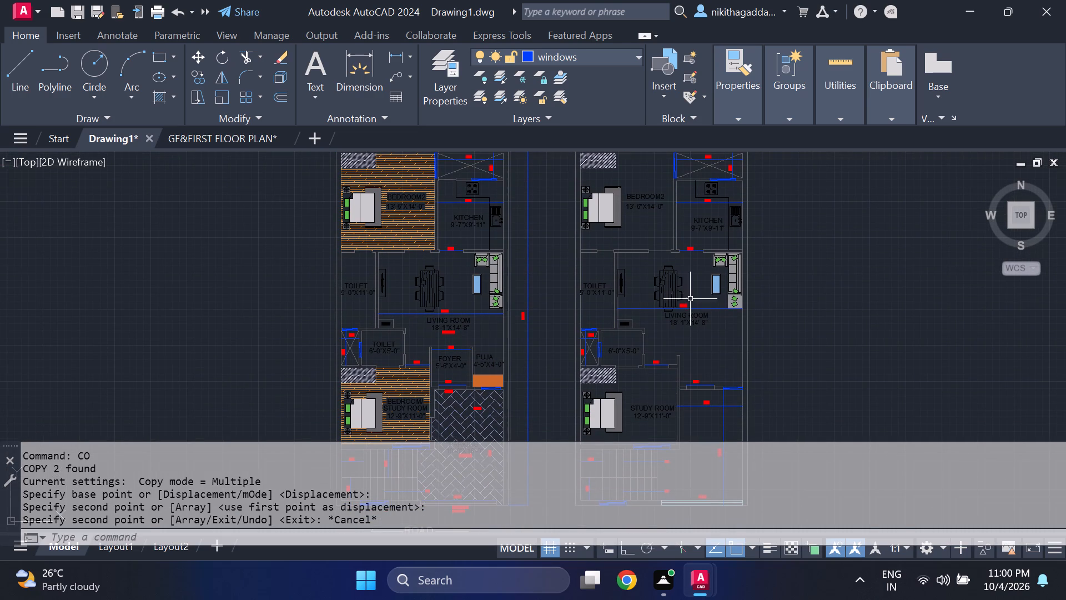
middle_click_drag(647, 337, 643, 327)
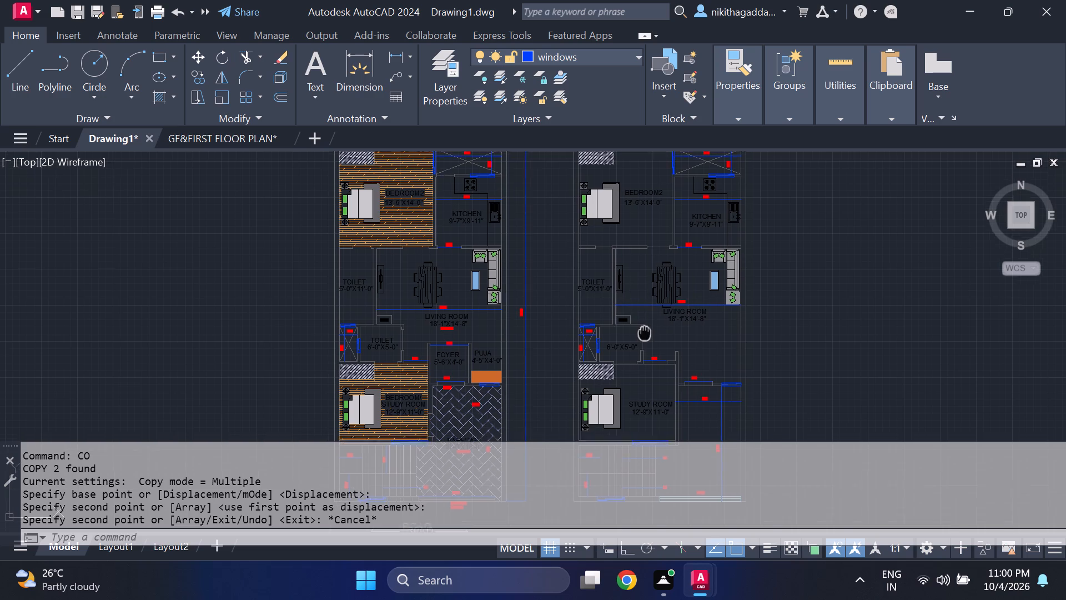
middle_click_drag(643, 327, 626, 211)
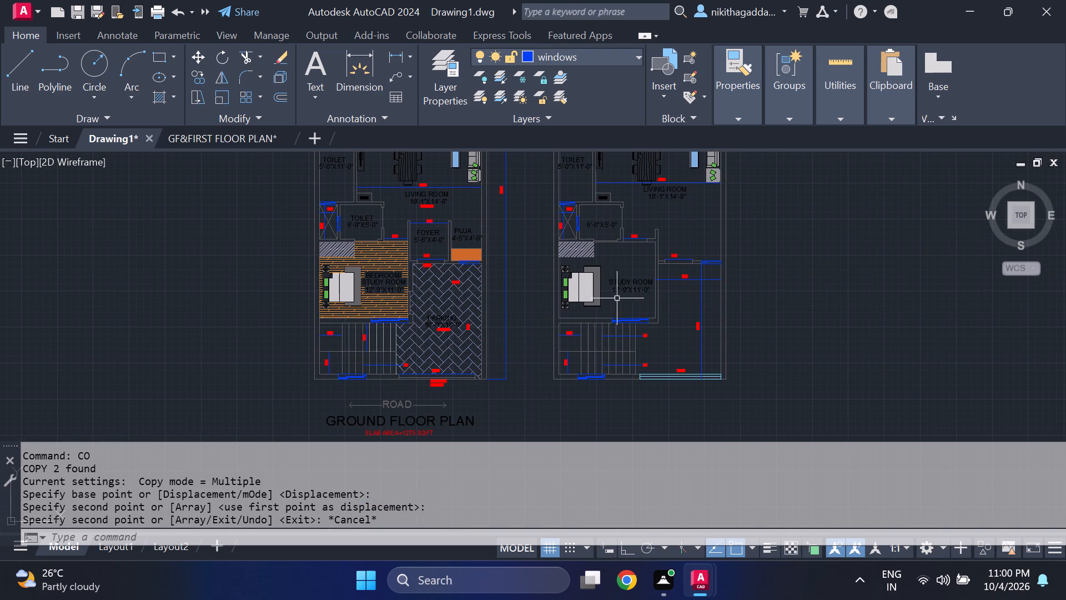
scroll(658, 308, "up", 2)
scroll(657, 307, "down", 2)
middle_click_drag(520, 303, 542, 334)
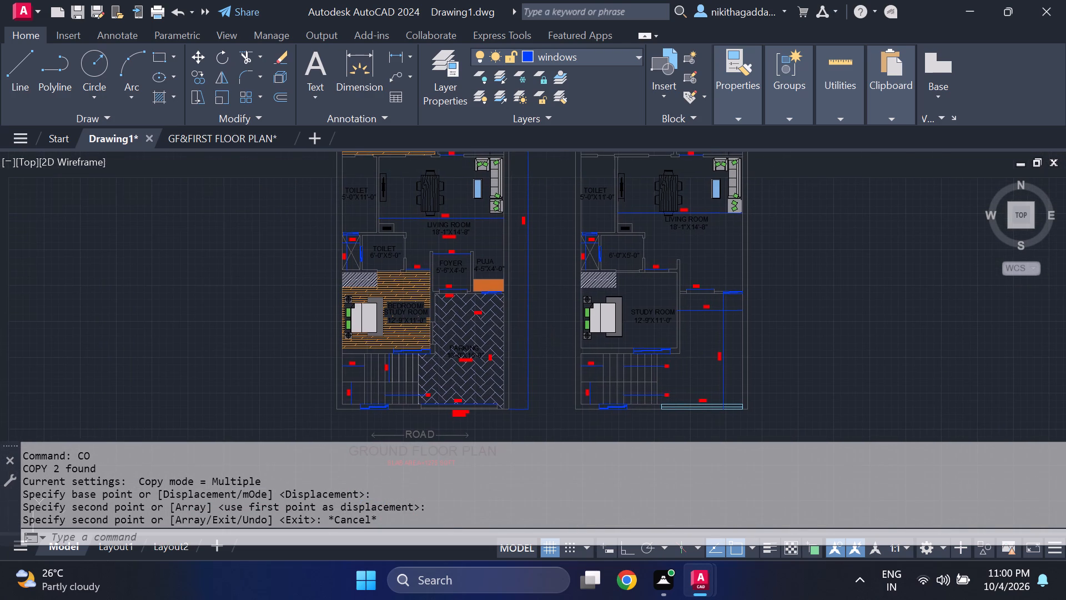
scroll(471, 363, "up", 2)
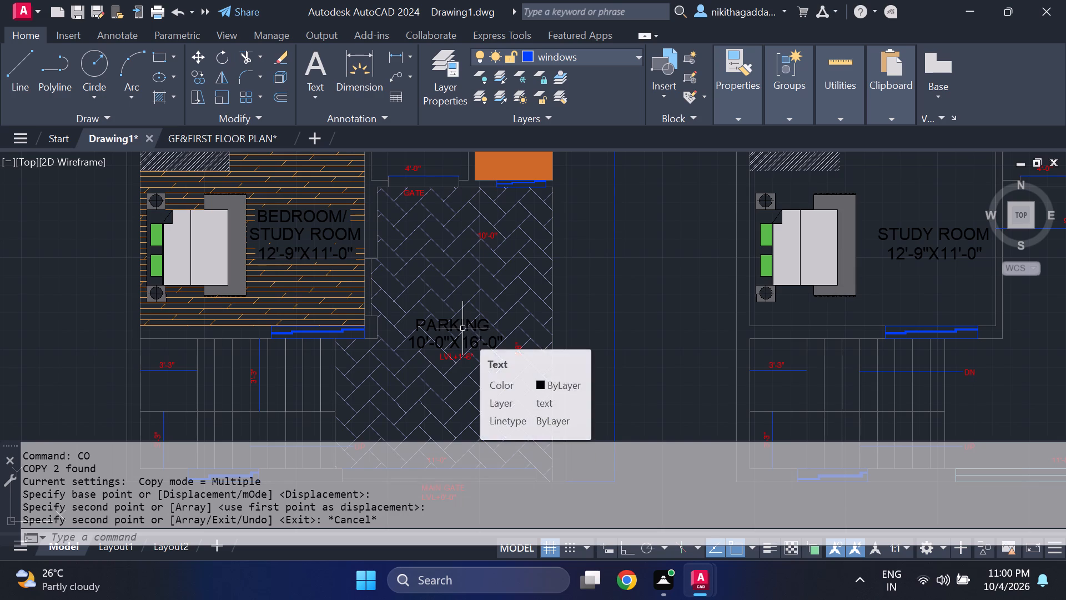
left_click(454, 328)
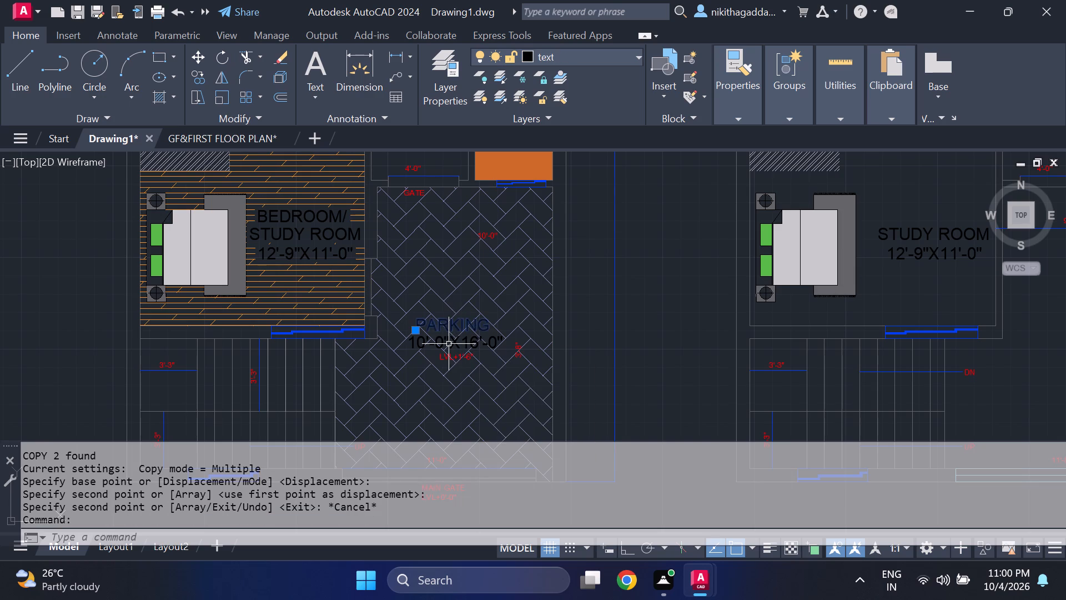
left_click(448, 346)
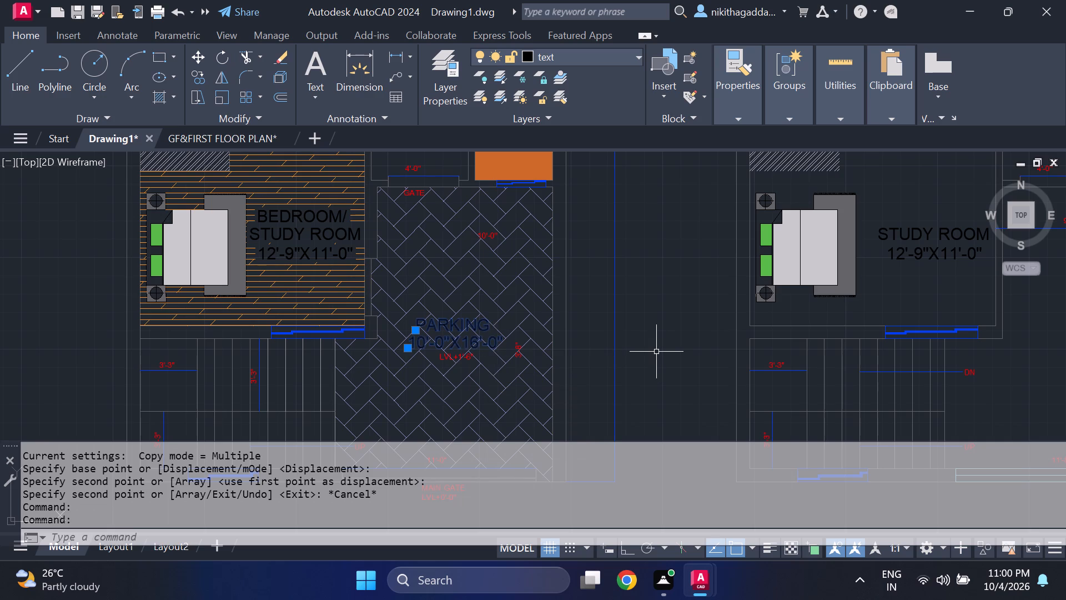
scroll(652, 345, "down", 2)
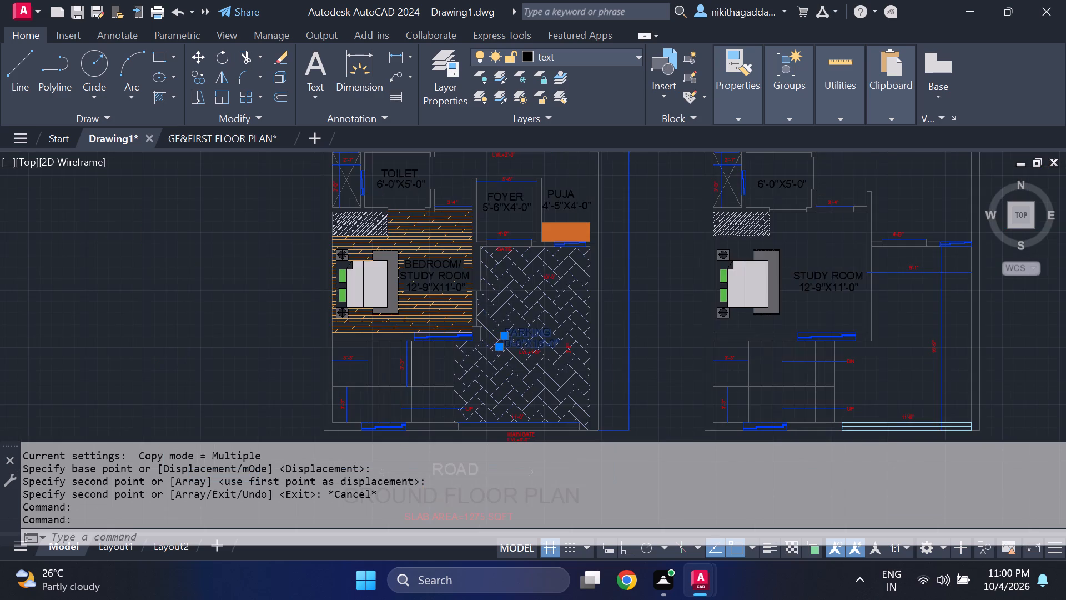
scroll(652, 344, "up", 1)
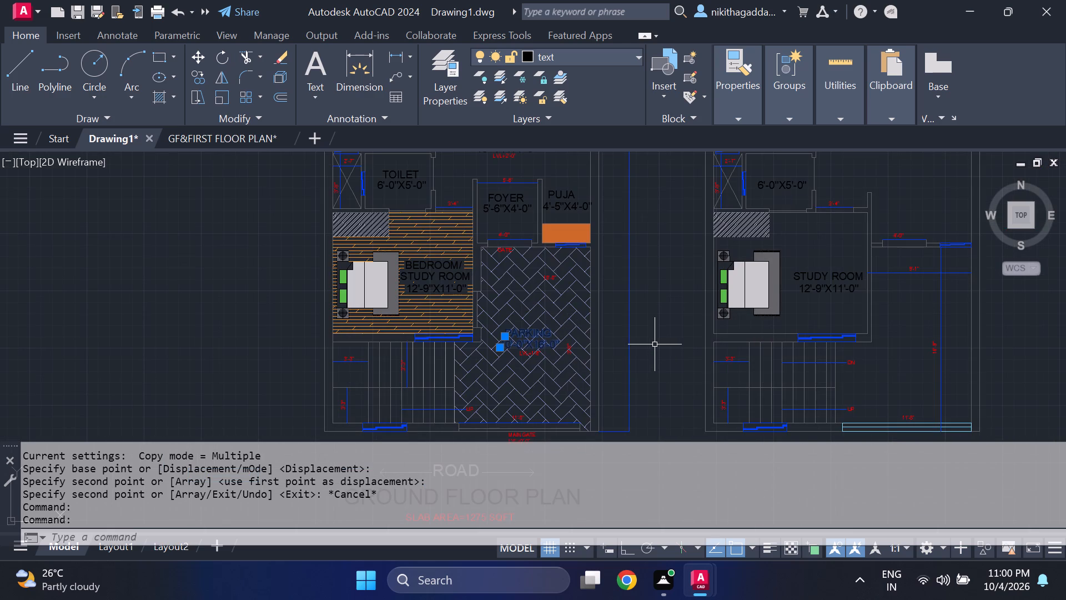
type("CO")
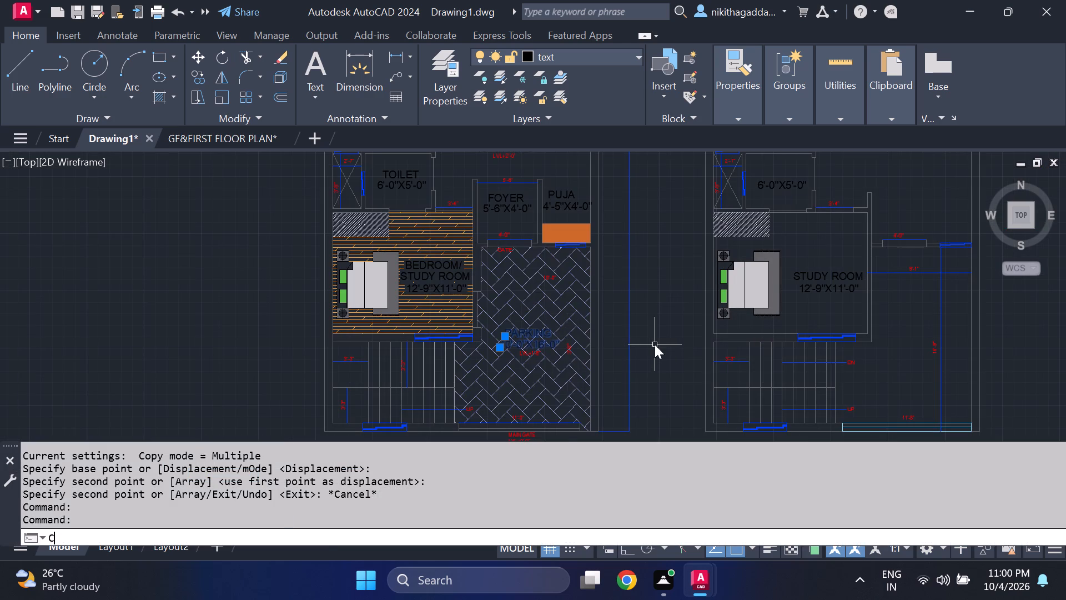
key("Return")
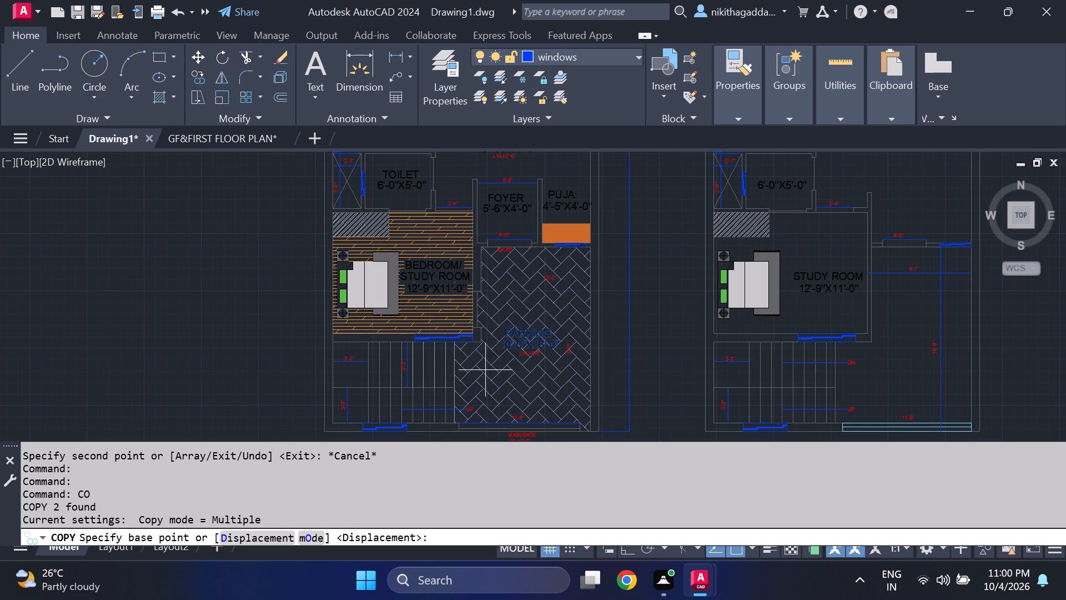
scroll(485, 370, "up", 1)
left_click(515, 332)
scroll(863, 346, "down", 3)
middle_click_drag(921, 363, 673, 339)
scroll(711, 331, "up", 3)
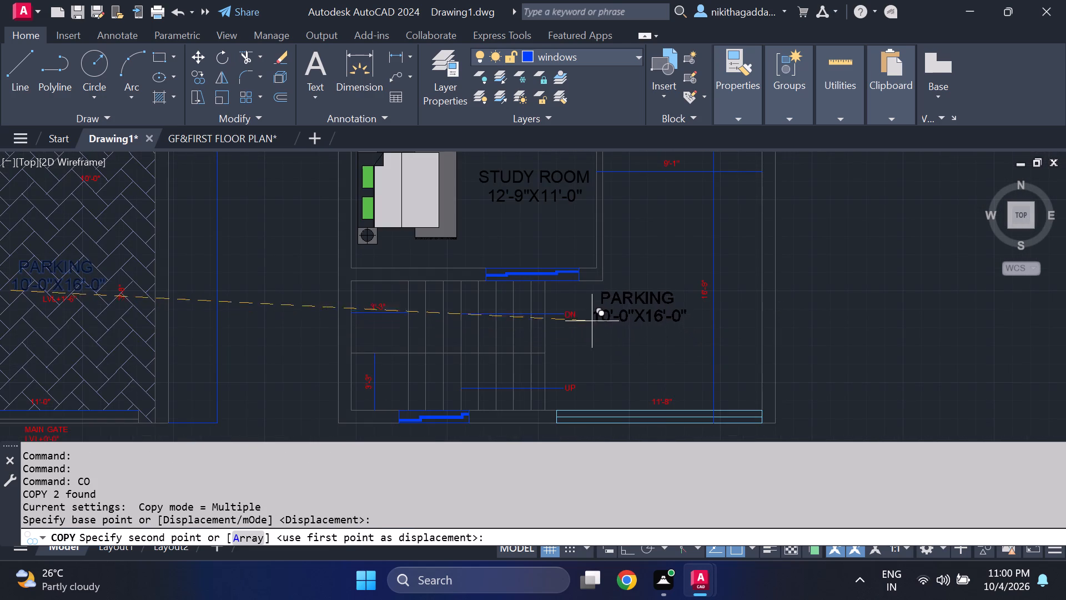
left_click(612, 278)
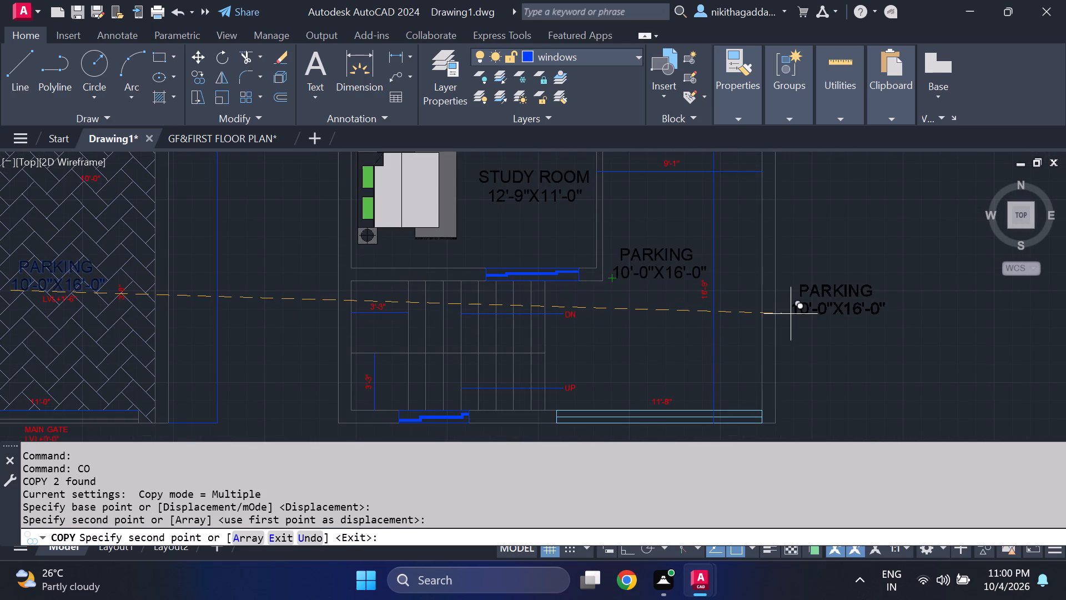
key("Escape")
Change the copied PARKING label in the new plan to SITOUT.
scroll(710, 268, "up", 1)
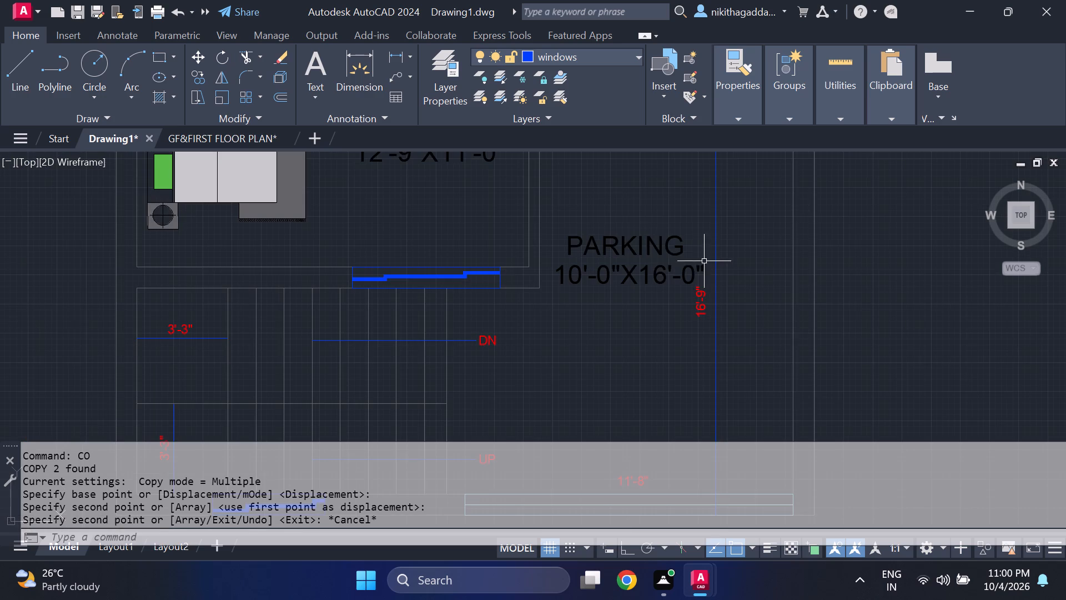
double_click(626, 248)
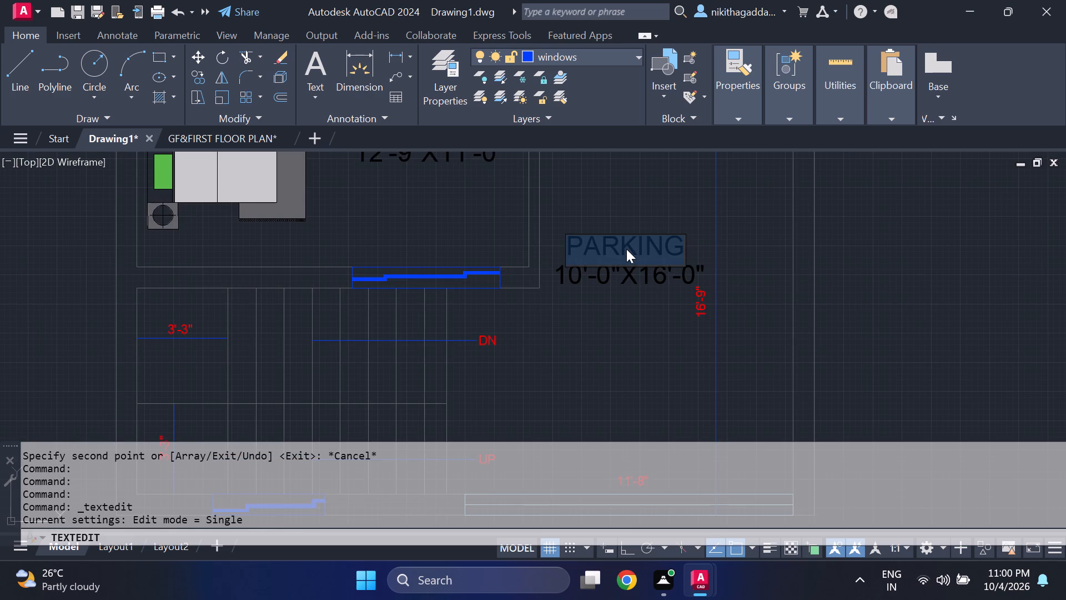
key("Delete")
type("SIT")
key("space")
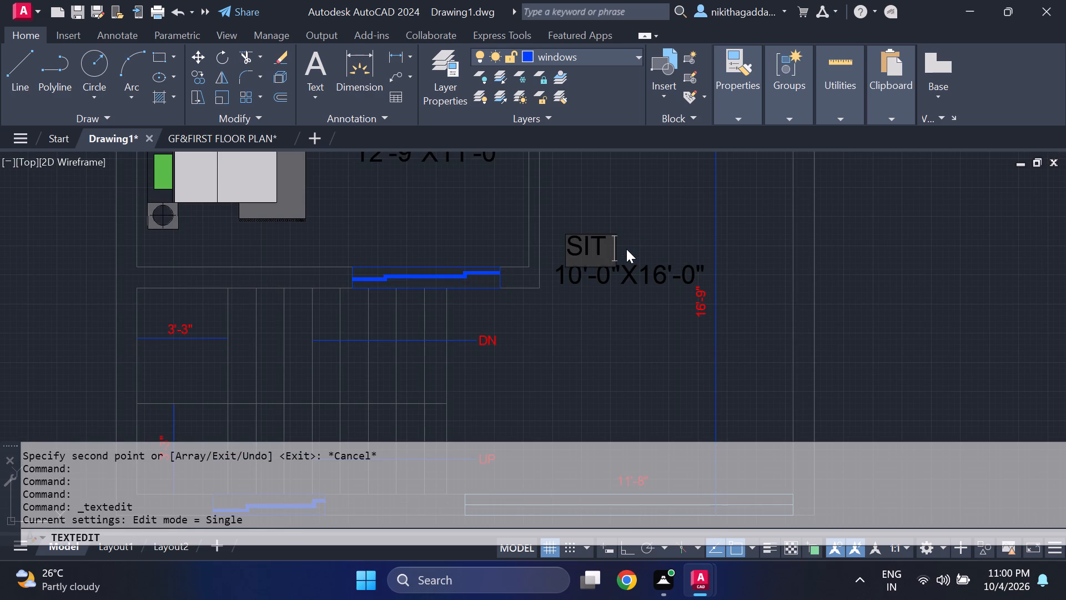
key("BackSpace")
type("OUT")
key("Return")
Change the size text under the SITOUT label to 9'-1"X17'-9".
key("Return")
scroll(626, 249, "up", 2)
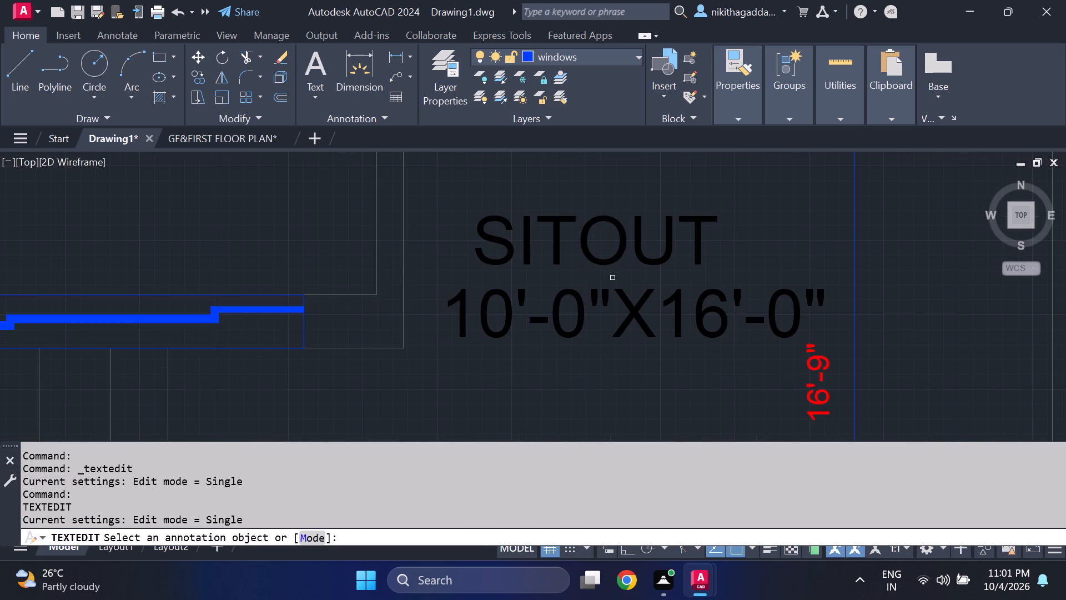
left_click(505, 316)
left_click(515, 316)
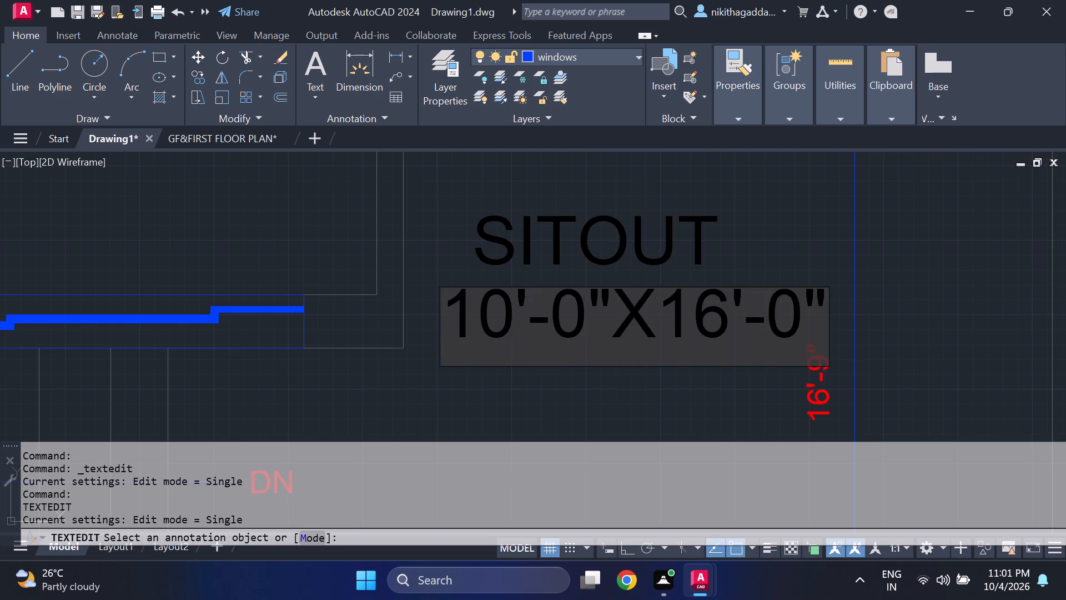
key("BackSpace")
key("BackSpace")
key("9")
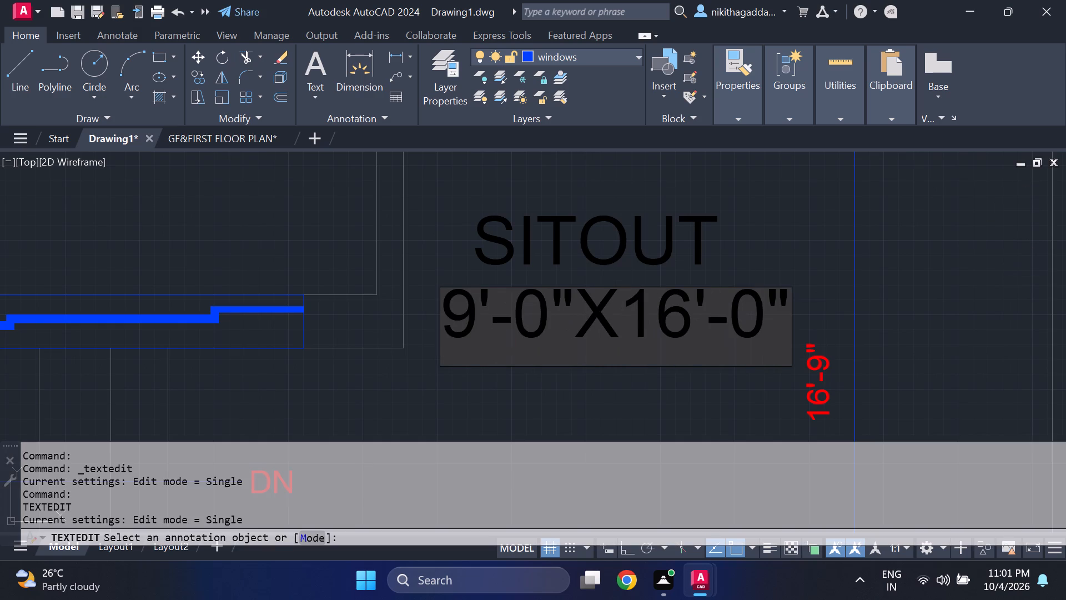
left_click(545, 317)
key("BackSpace")
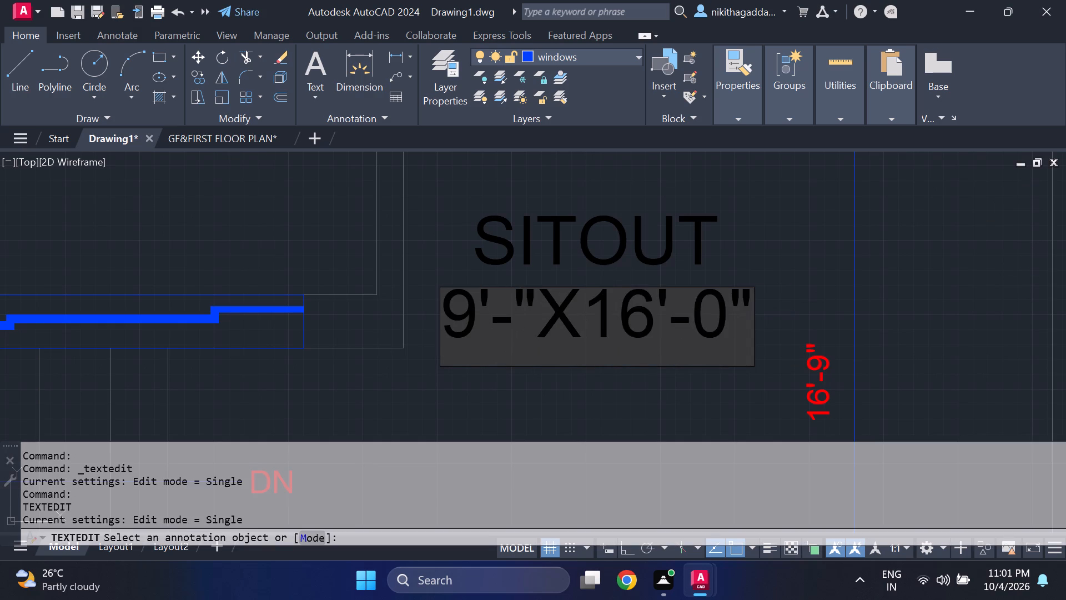
key("1")
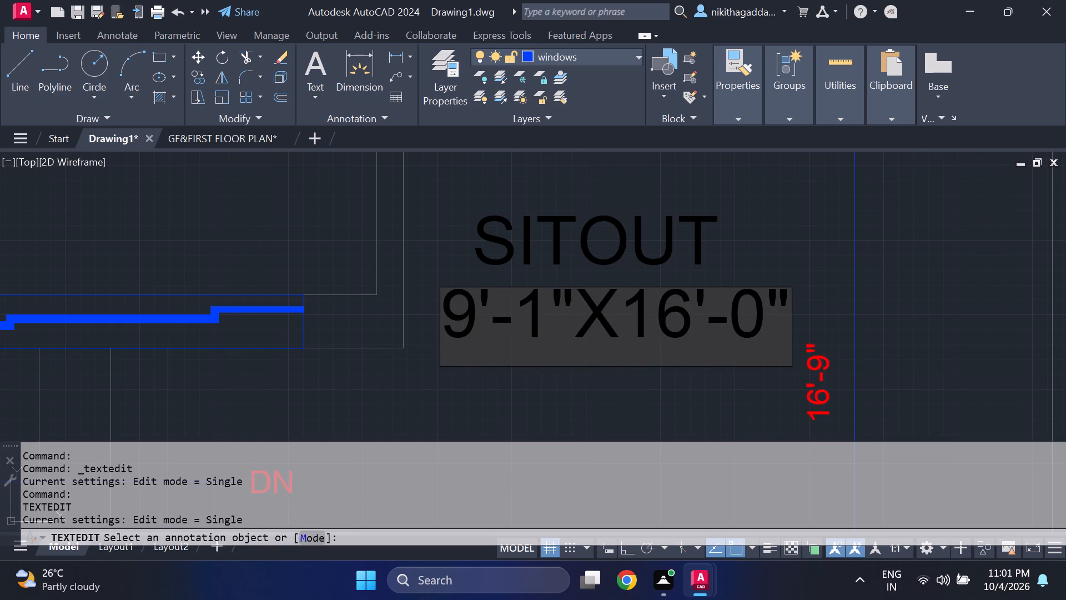
left_click(678, 294)
key("BackSpace")
key("7")
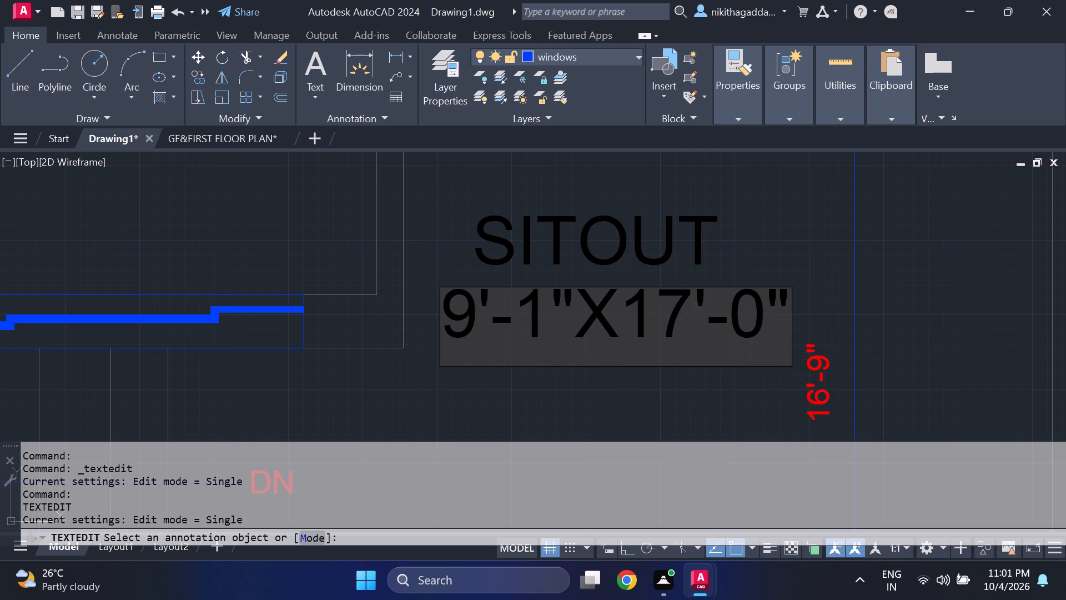
left_click(764, 310)
key("BackSpace")
key("9")
key("Return")
Make the walls layer current and draw a short line across the wall between the study room and sitout, around mid-wall.
scroll(761, 299, "down", 2)
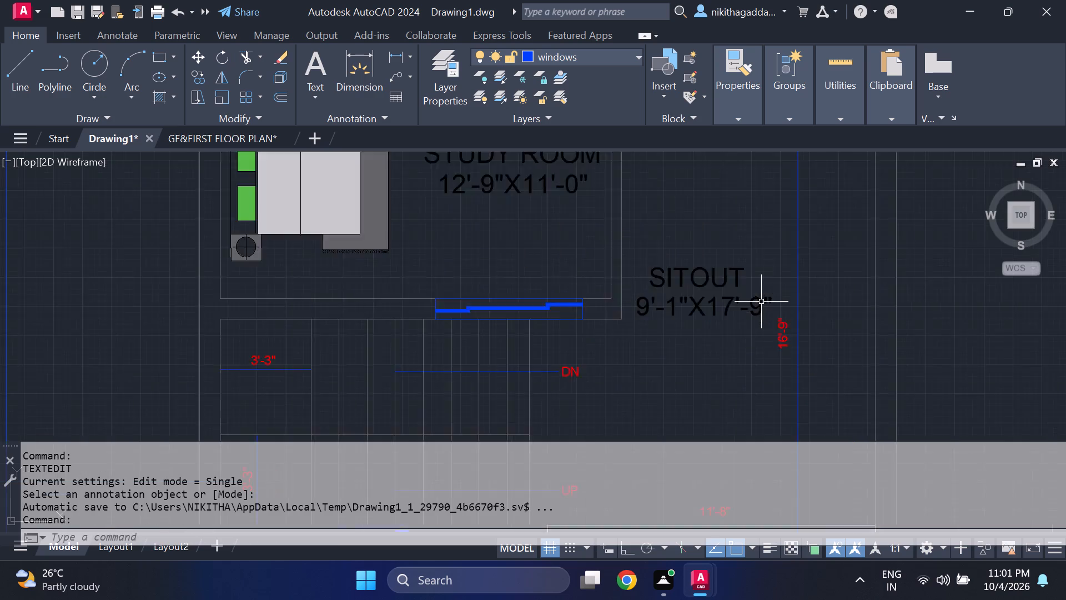
scroll(762, 302, "down", 3)
middle_click_drag(761, 314, 765, 355)
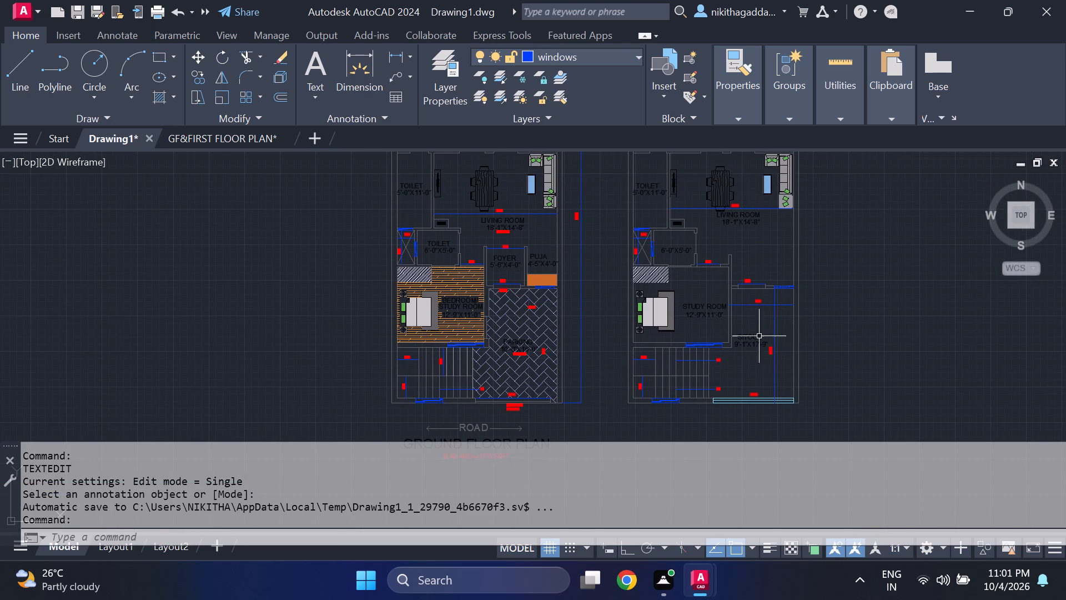
scroll(741, 311, "up", 2)
key("l")
key("Return")
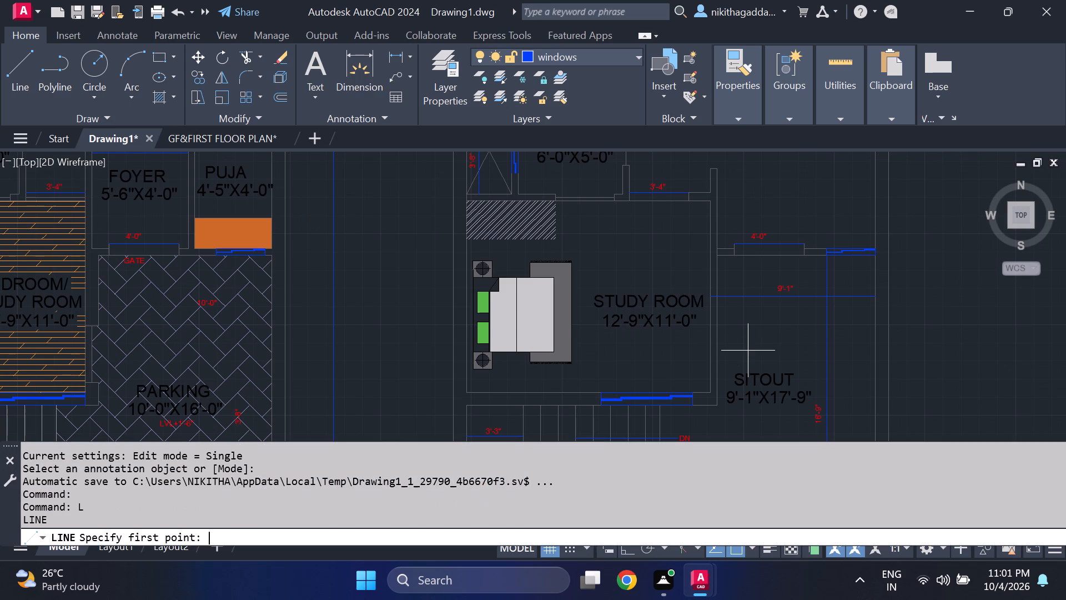
scroll(747, 352, "up", 1)
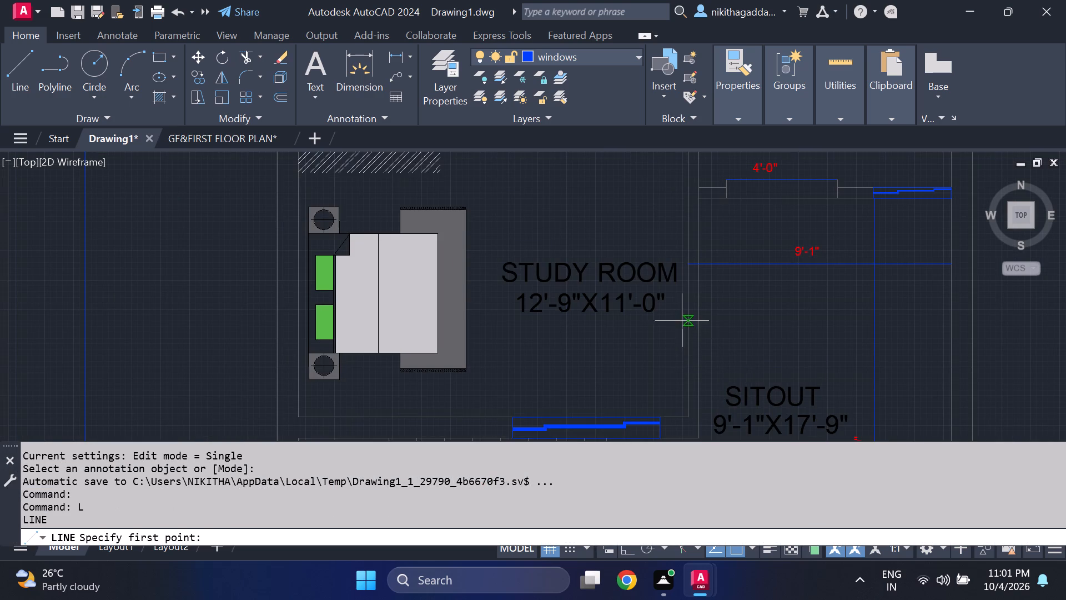
left_click(599, 66)
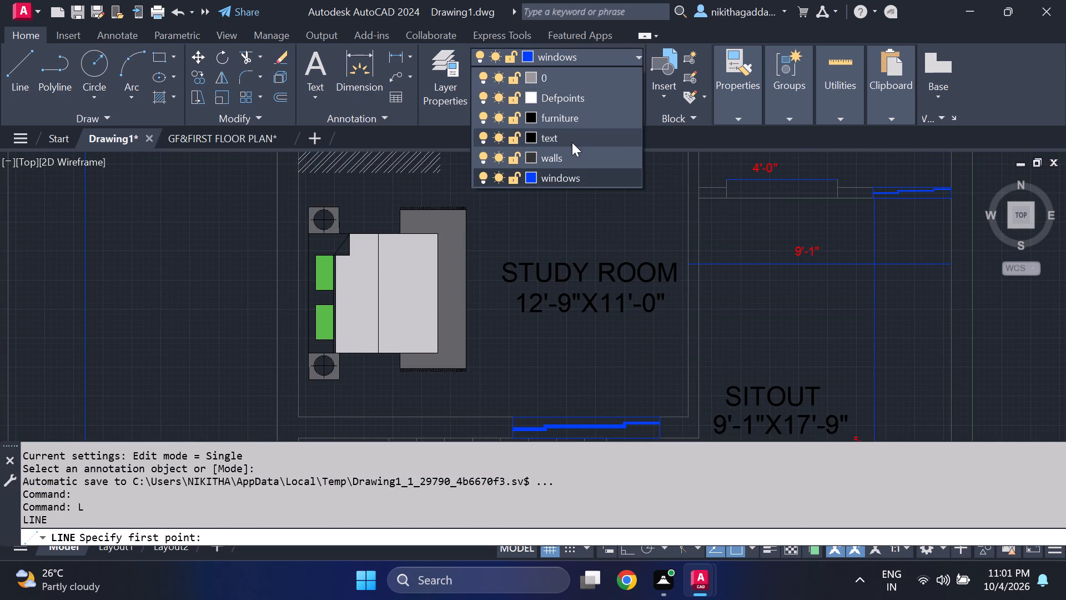
left_click(566, 162)
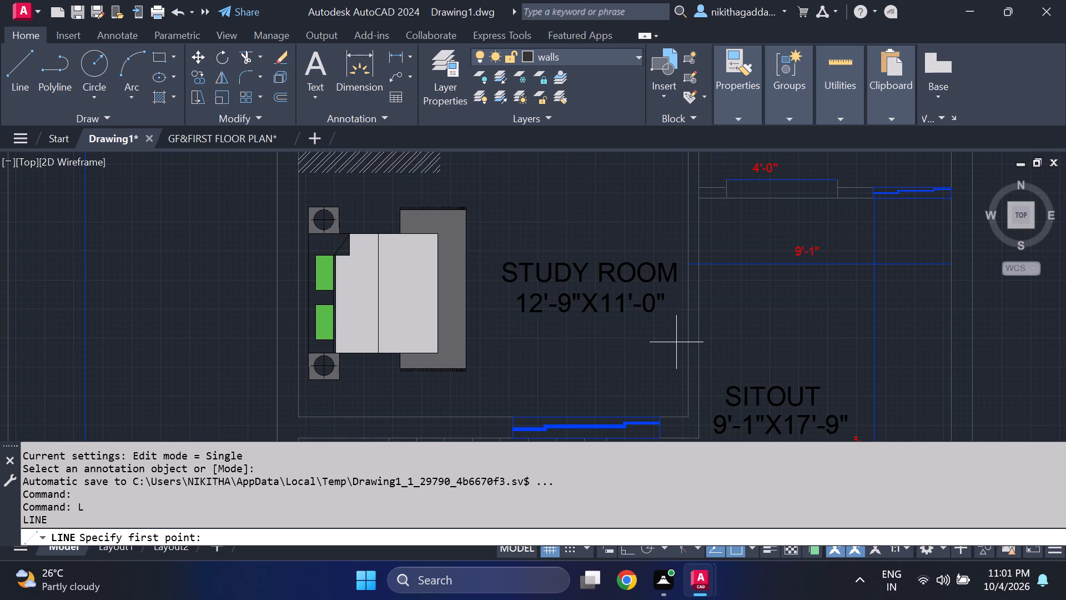
left_click(685, 325)
left_click(701, 330)
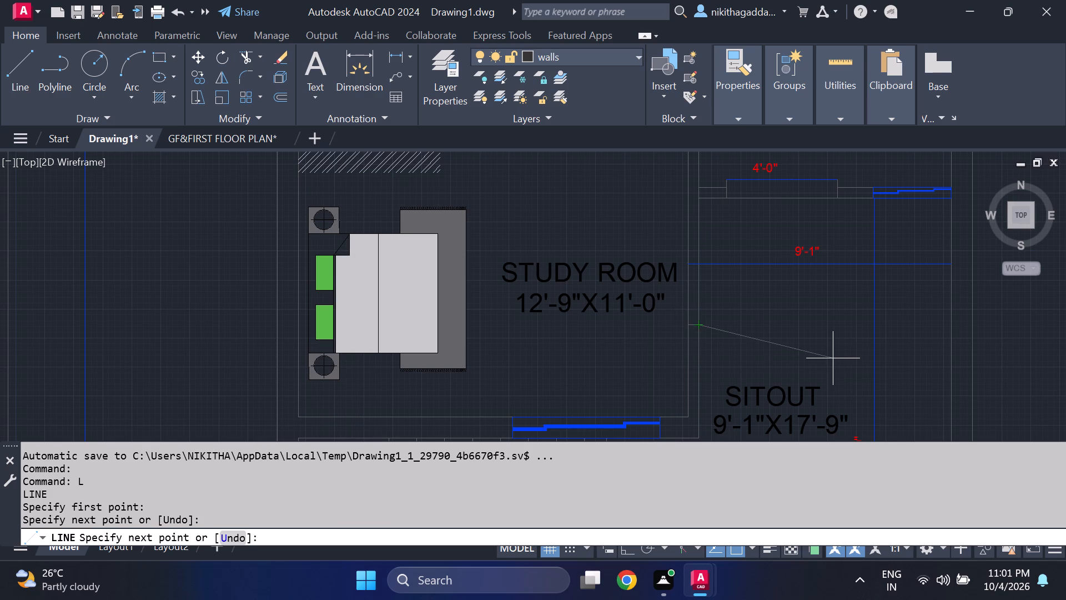
key("Escape")
Draw a second short line across the same study room wall, just above its corner near the staircase.
key("space")
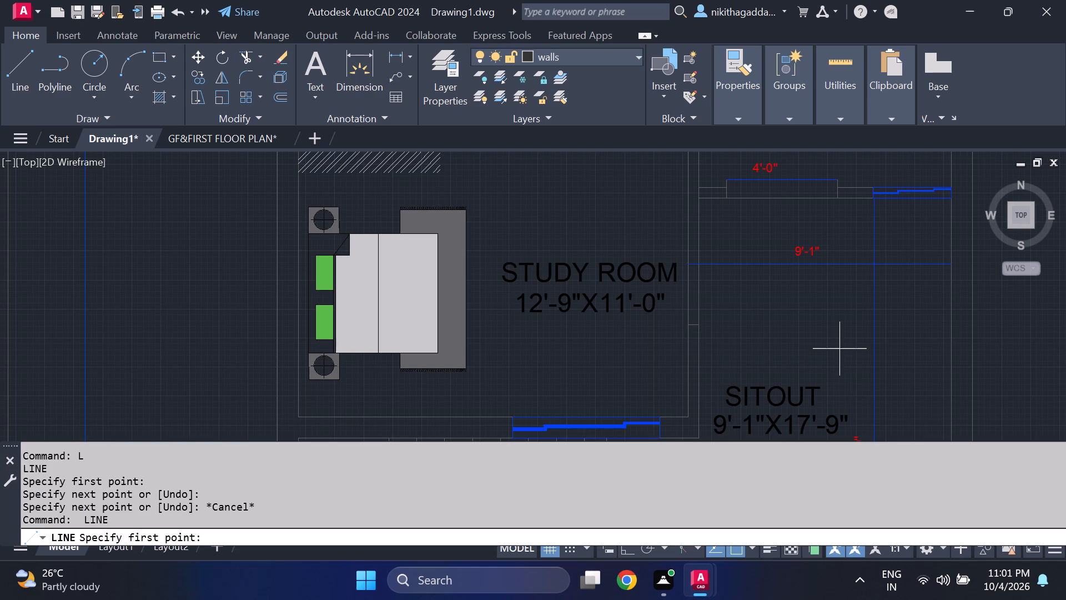
middle_click_drag(645, 372, 625, 306)
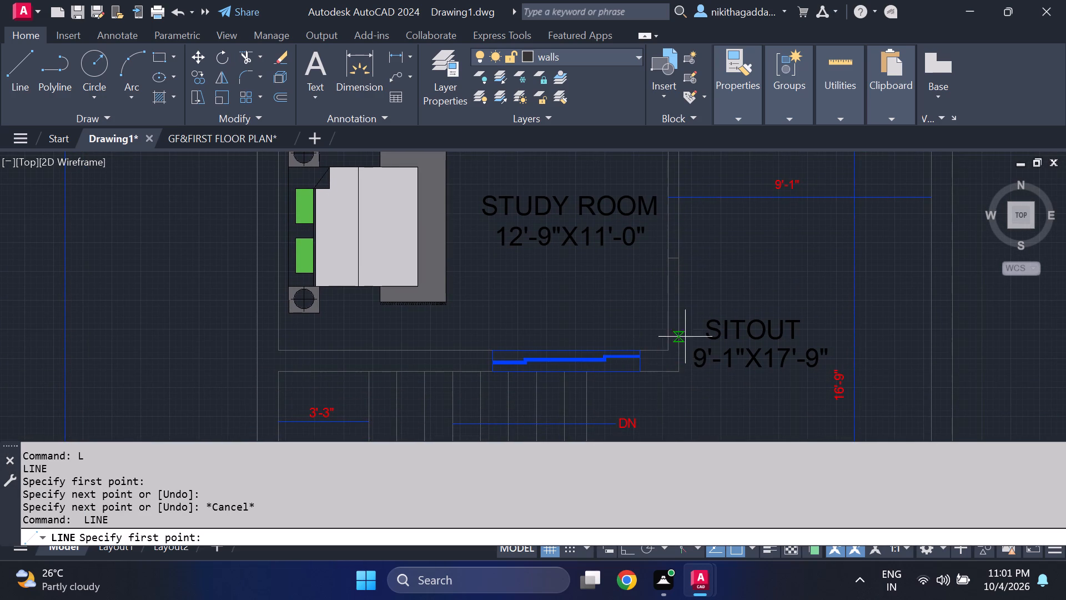
scroll(669, 329, "up", 1)
left_click(667, 351)
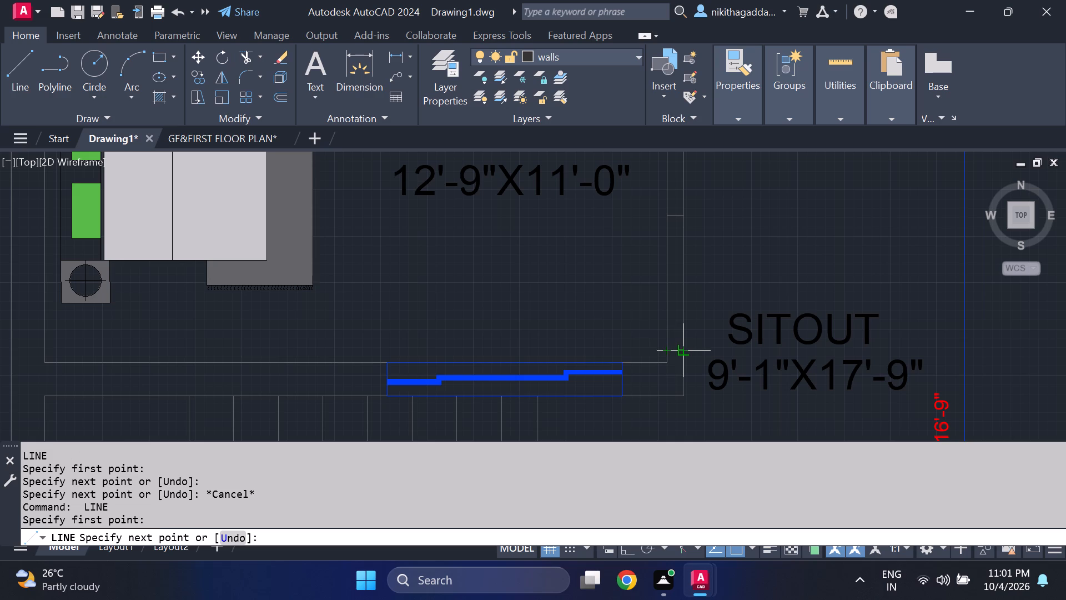
left_click(684, 351)
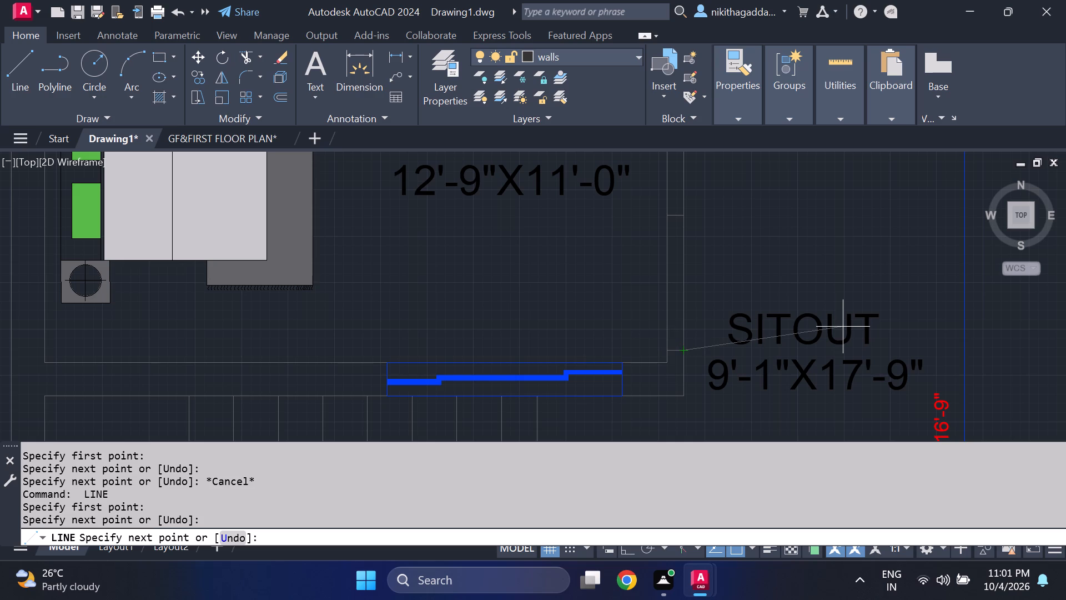
Trim both wall lines between the two short lines to open up the wall between the study room and sitout.
key("Escape")
type("TR")
key("Return")
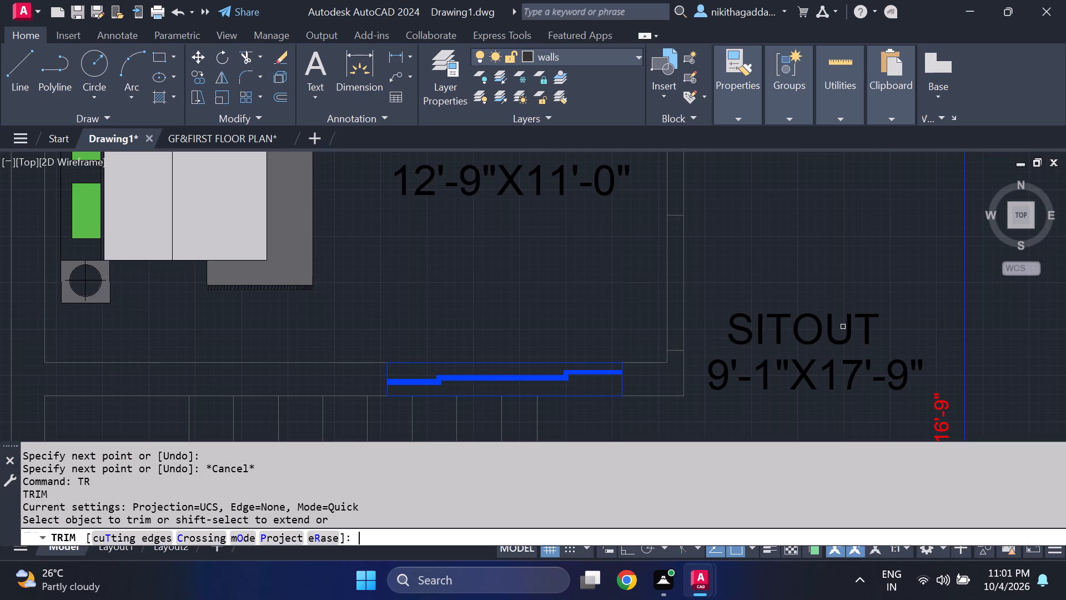
left_click_drag(697, 287, 608, 299)
key("Escape")
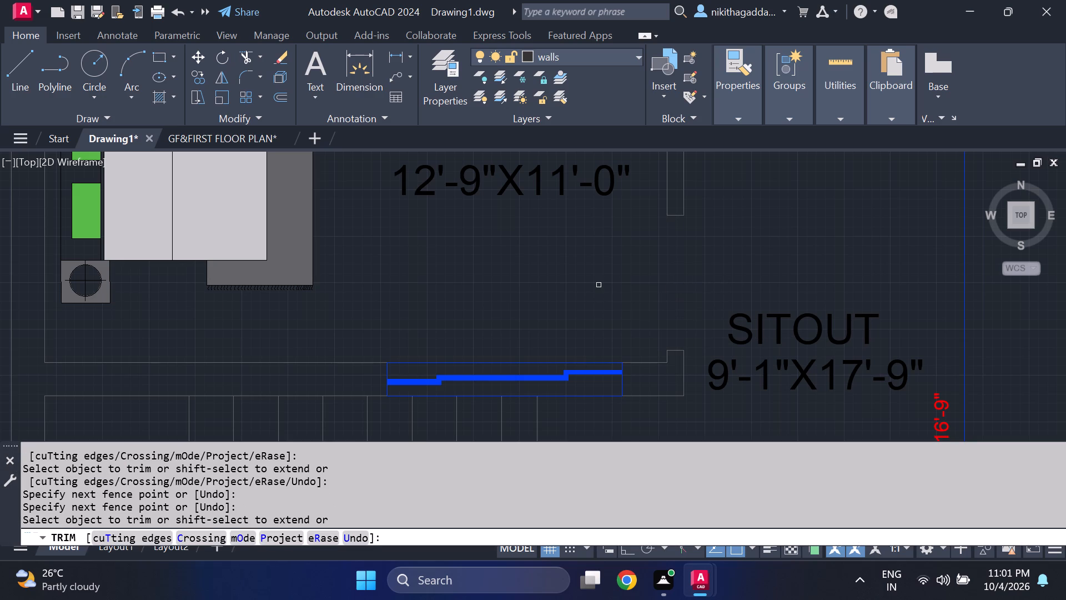
key("space")
key("Escape")
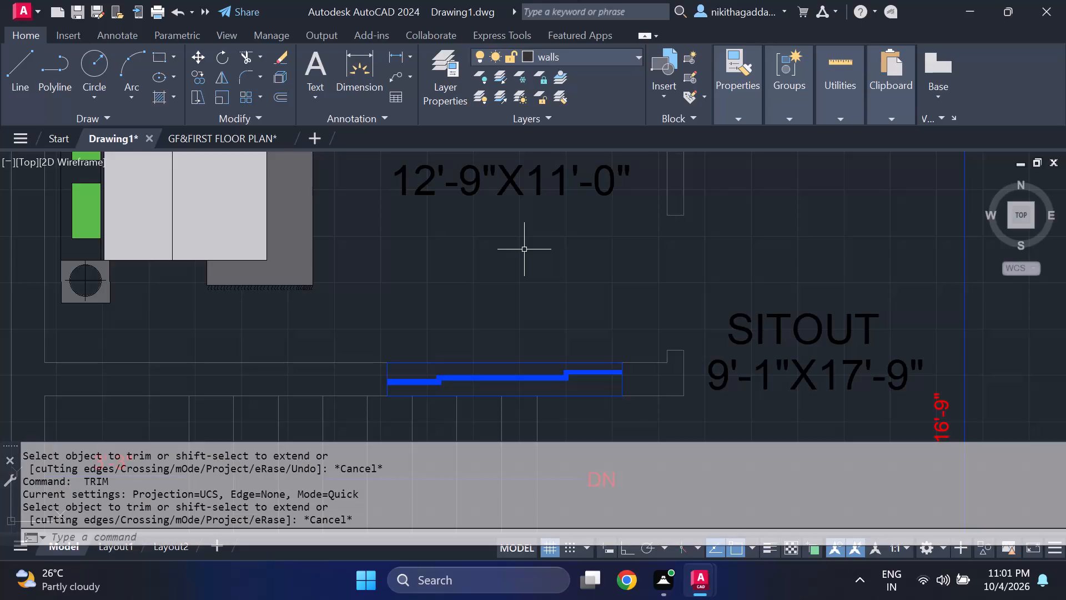
Draw a line along the centre of the new study room wall opening, joining the midpoints of its two ends.
key("l")
key("Return")
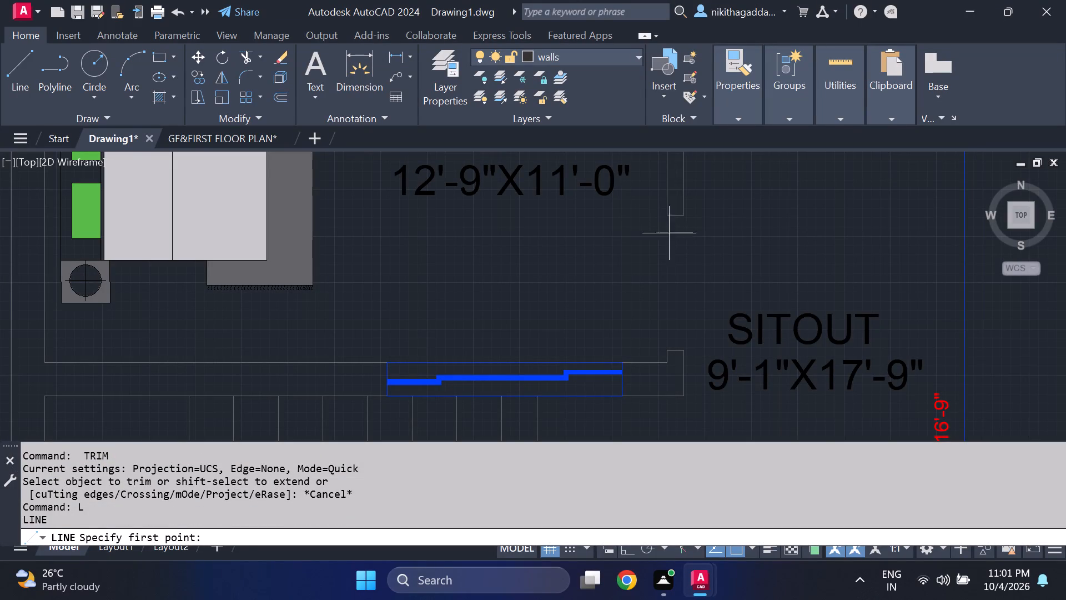
left_click(676, 220)
left_click(672, 351)
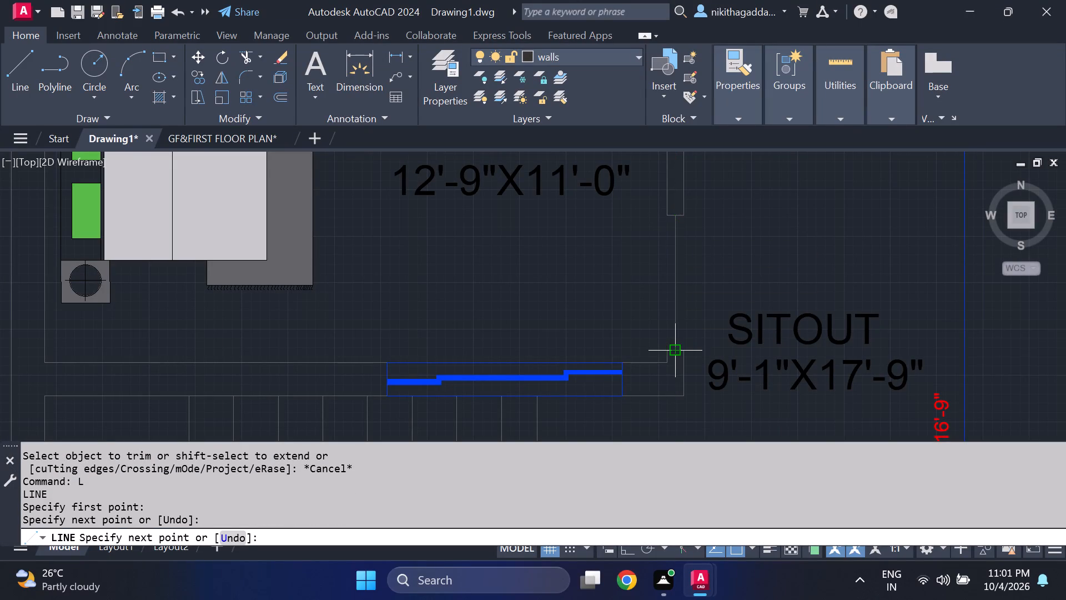
scroll(776, 289, "down", 3)
key("Escape")
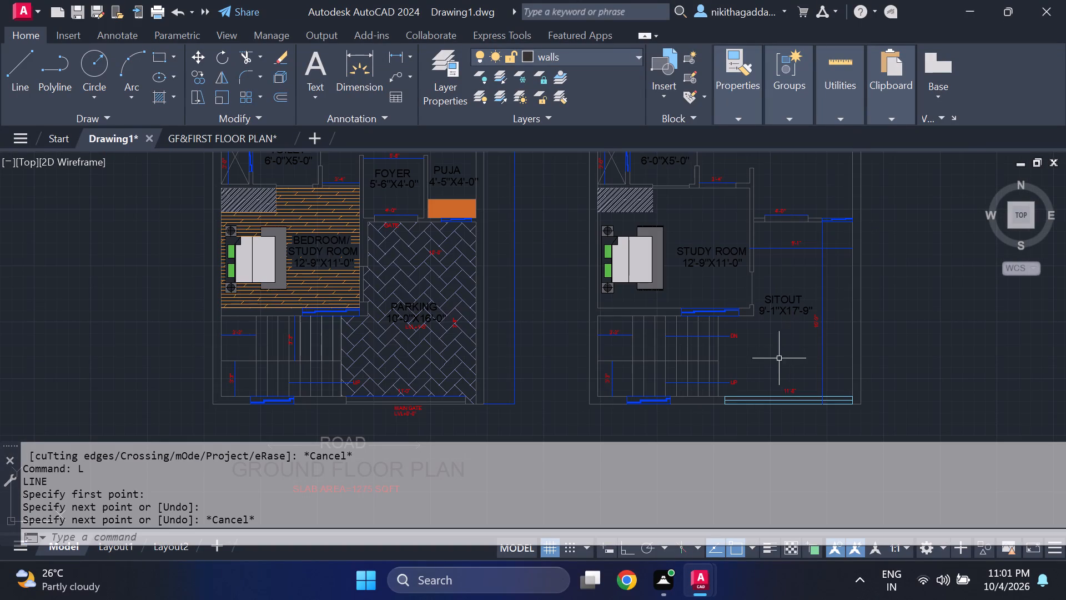
Delete the single armchair below the sofa in the new plan's living room, including its cushions and leftover cushion lines.
middle_click_drag(644, 282, 648, 327)
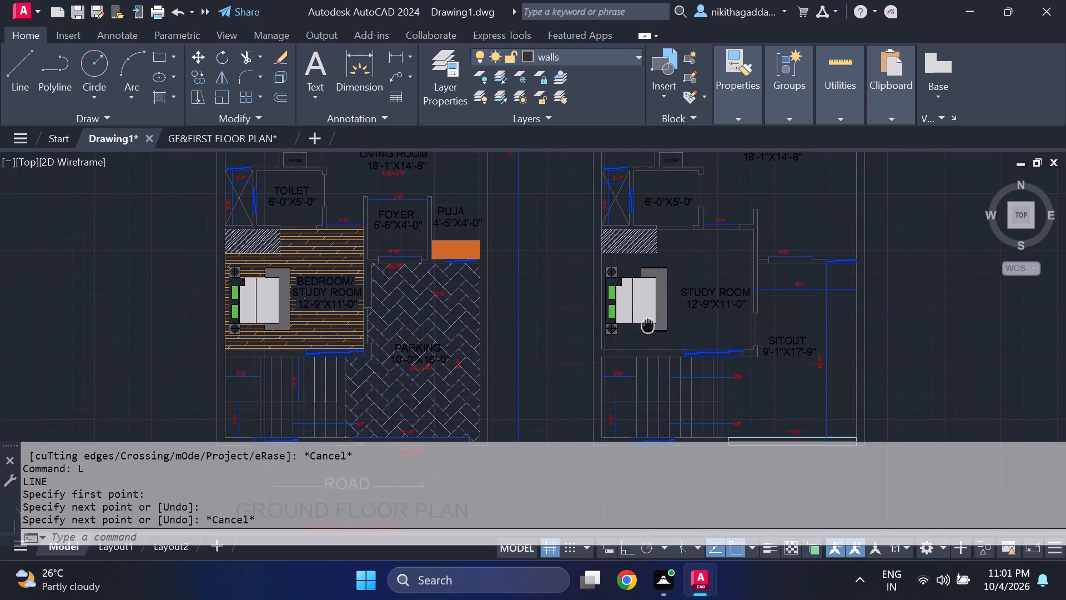
middle_click_drag(648, 327, 649, 329)
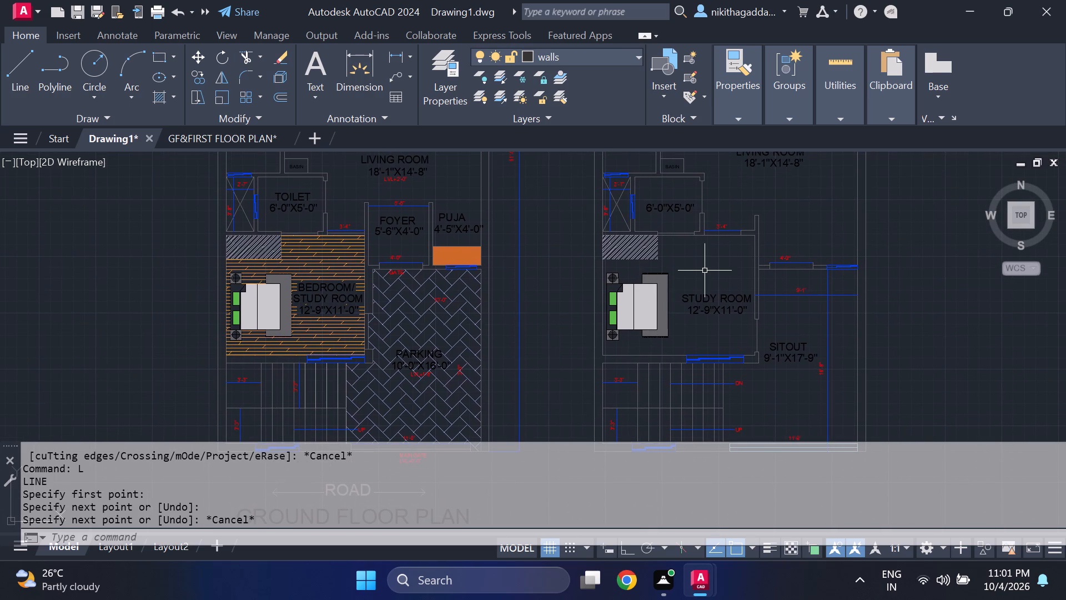
middle_click_drag(758, 288, 752, 348)
scroll(723, 273, "down", 1)
middle_click_drag(727, 253, 714, 290)
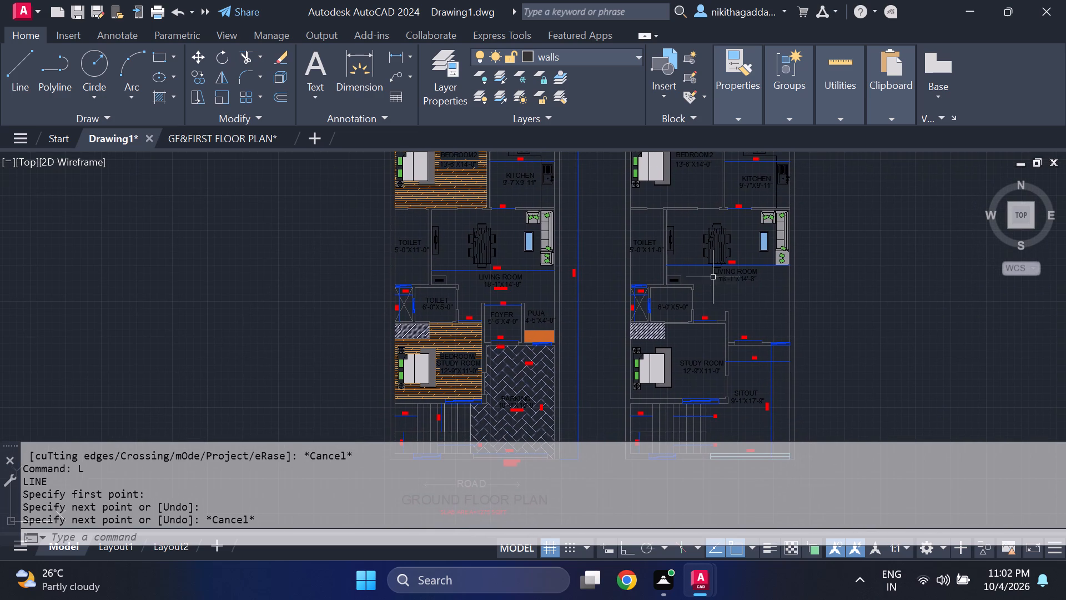
scroll(728, 303, "up", 1)
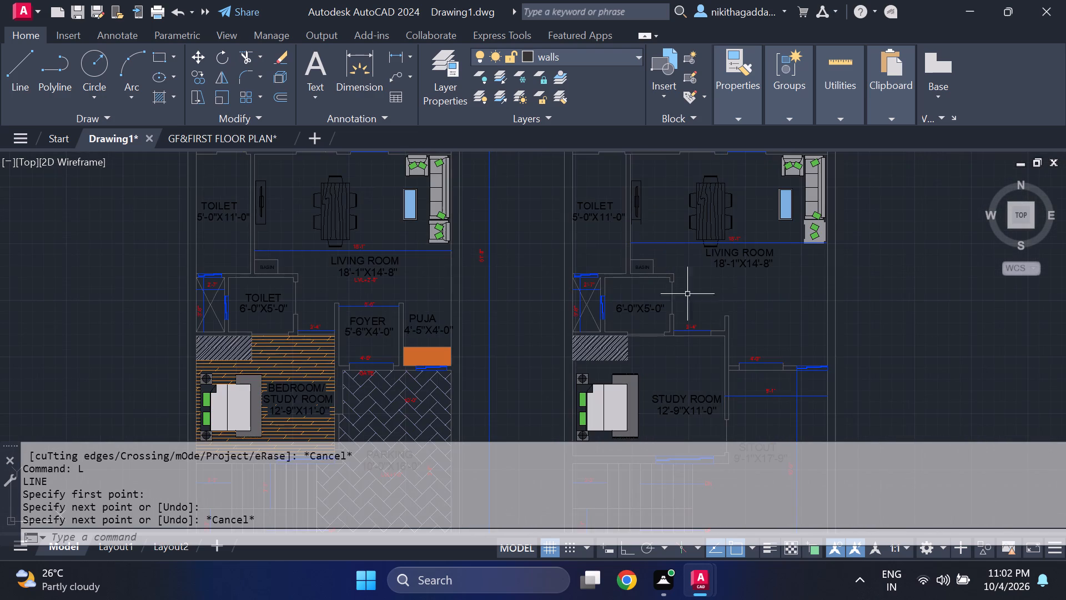
middle_click_drag(671, 291, 673, 308)
scroll(621, 212, "up", 1)
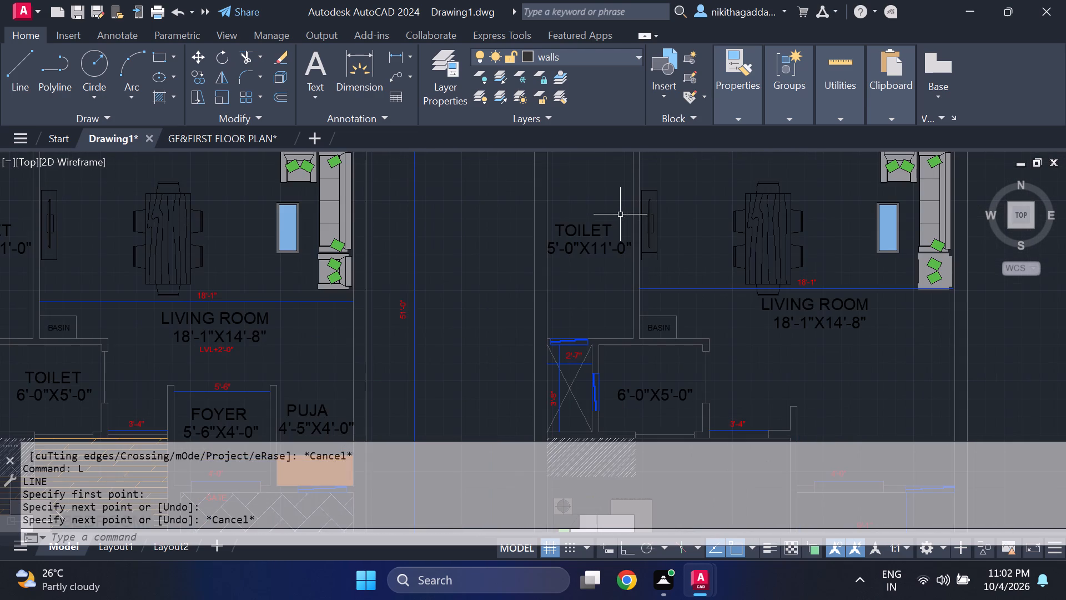
scroll(912, 278, "up", 3)
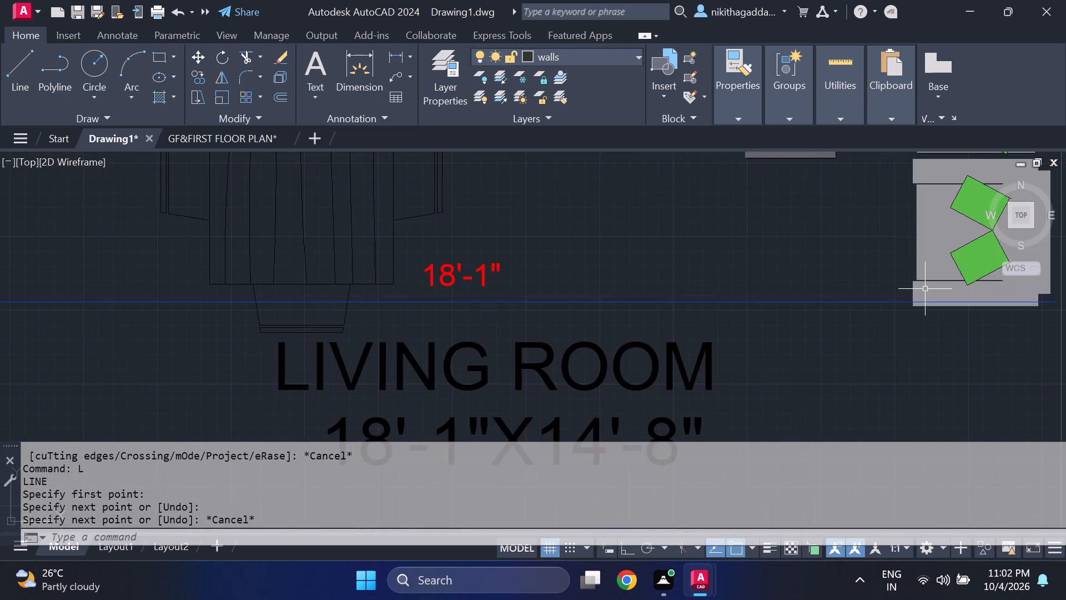
middle_click_drag(923, 289, 833, 287)
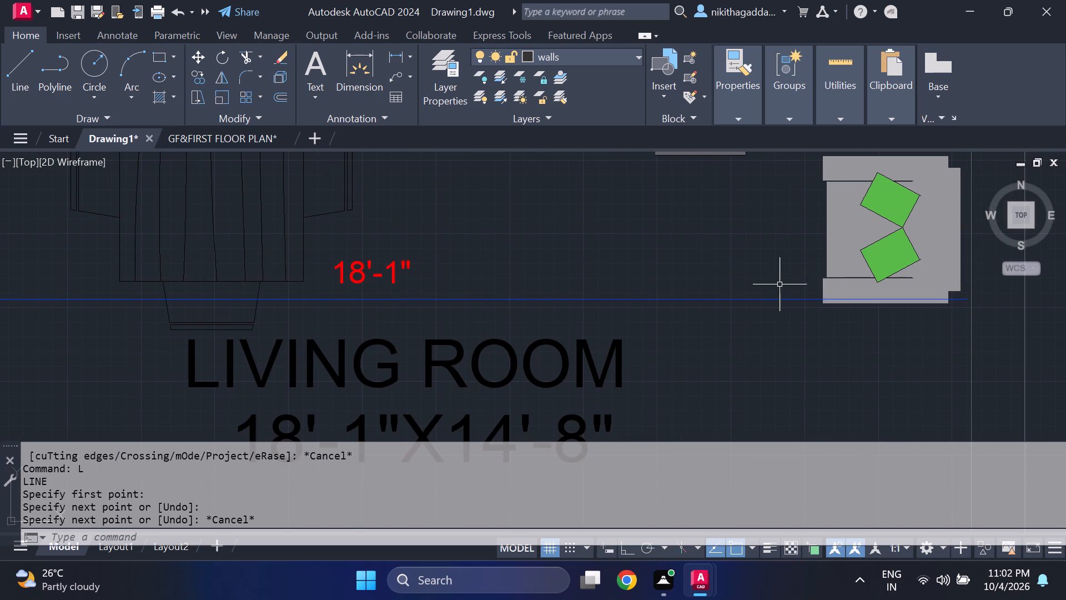
scroll(776, 287, "down", 2)
scroll(832, 279, "down", 1)
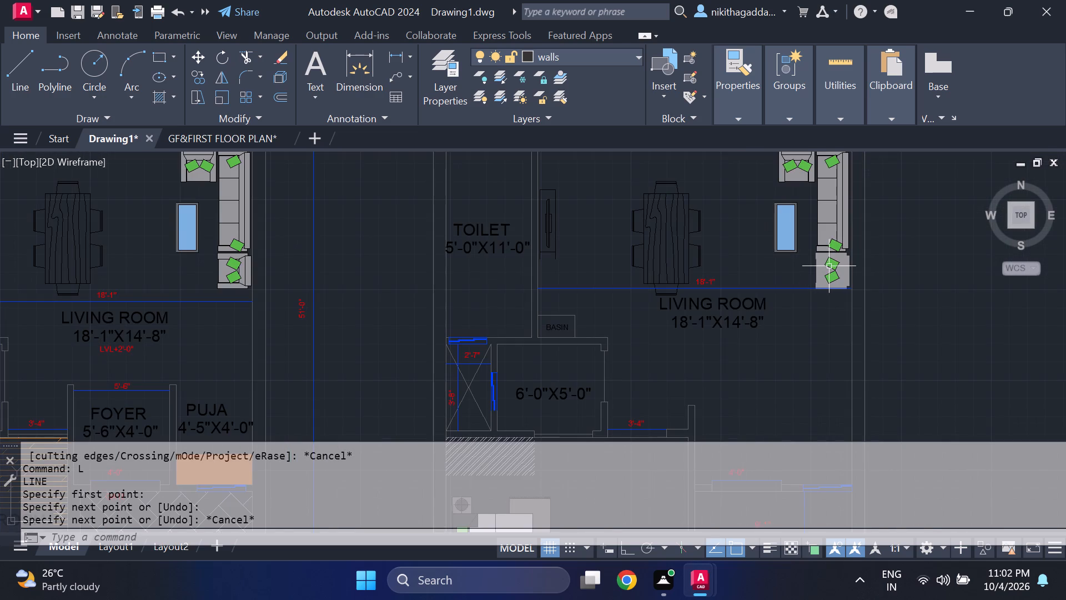
scroll(251, 275, "up", 1)
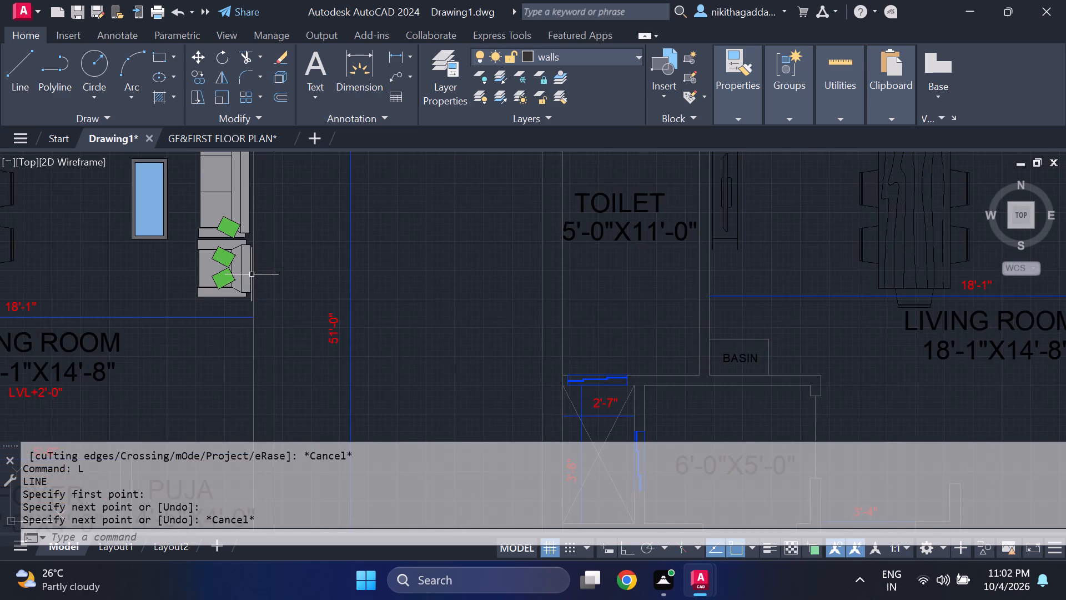
scroll(269, 277, "down", 2)
scroll(632, 265, "up", 1)
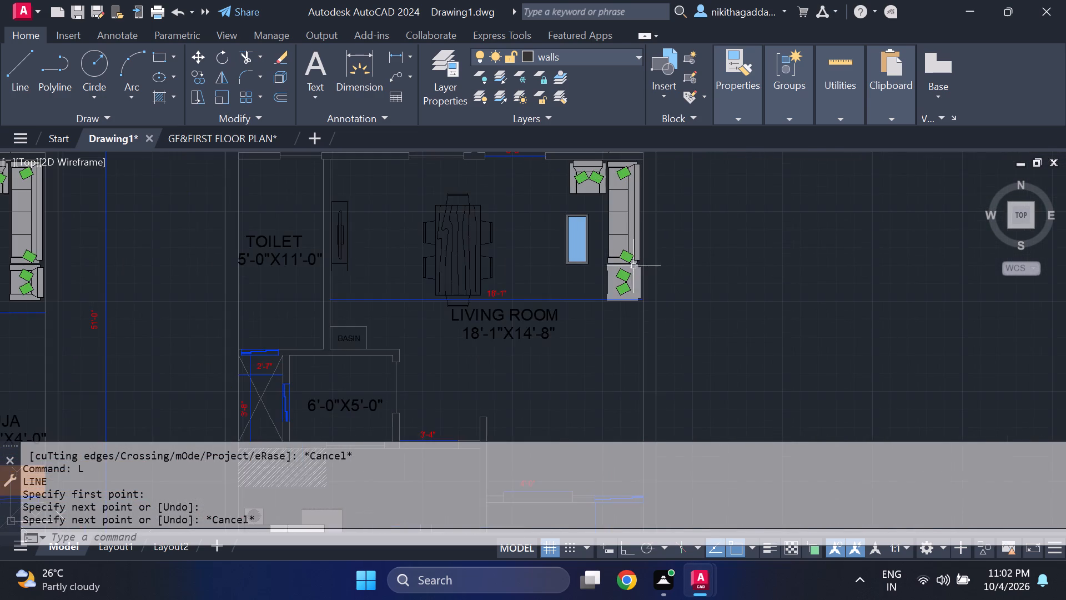
scroll(636, 269, "up", 3)
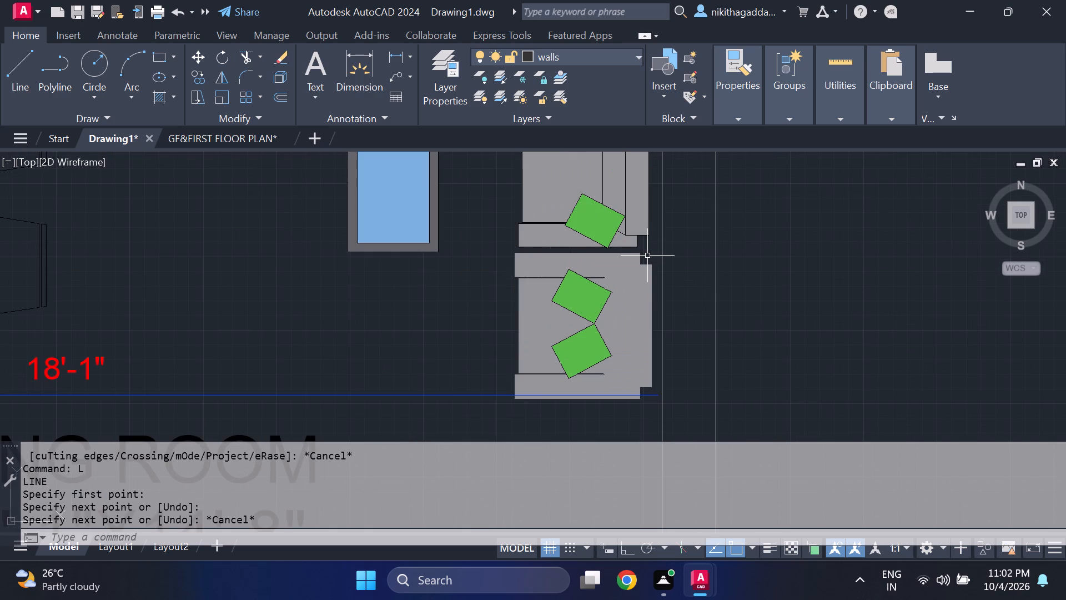
left_click(648, 254)
left_click(485, 346)
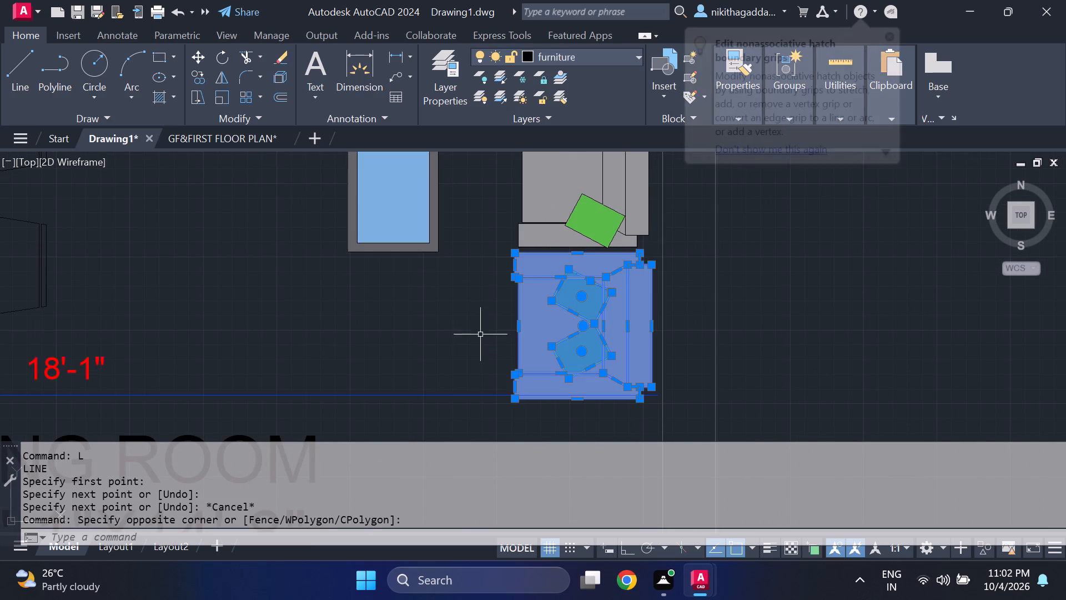
key("Delete")
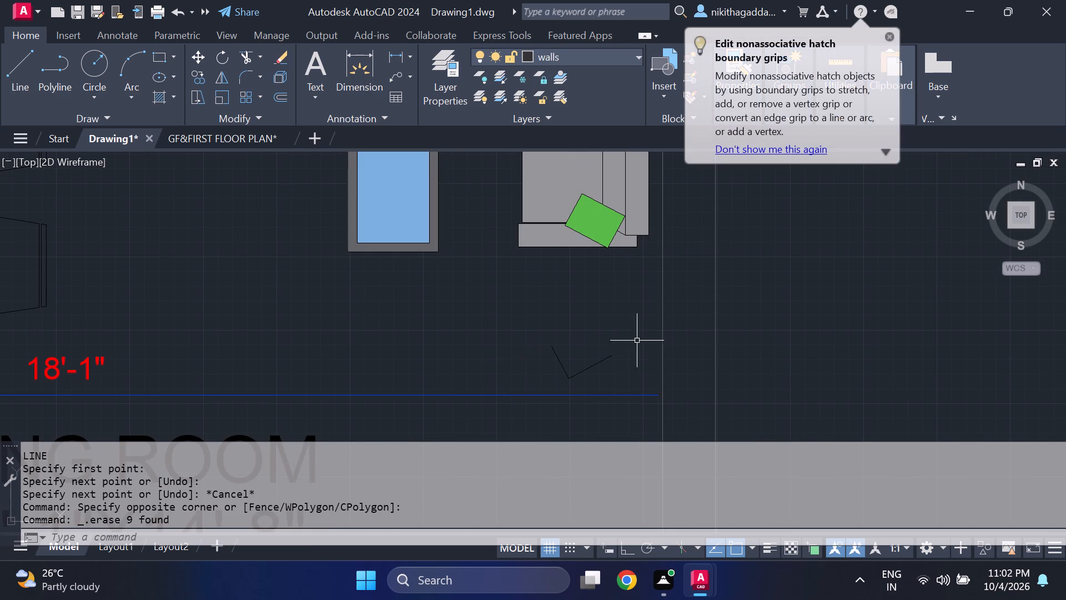
left_click_drag(623, 347, 618, 352)
left_click(510, 381)
key("Delete")
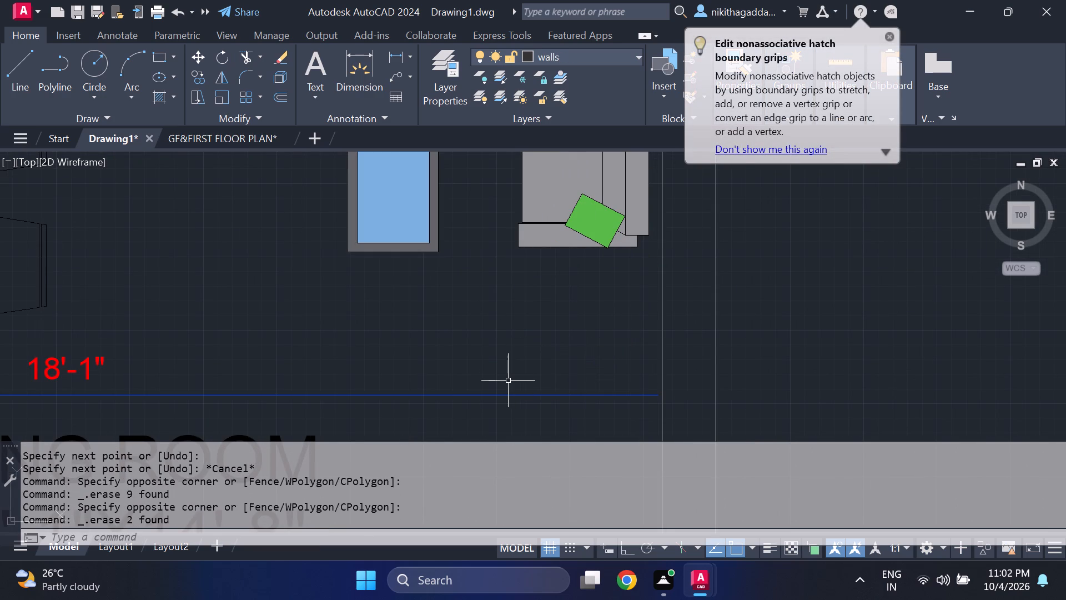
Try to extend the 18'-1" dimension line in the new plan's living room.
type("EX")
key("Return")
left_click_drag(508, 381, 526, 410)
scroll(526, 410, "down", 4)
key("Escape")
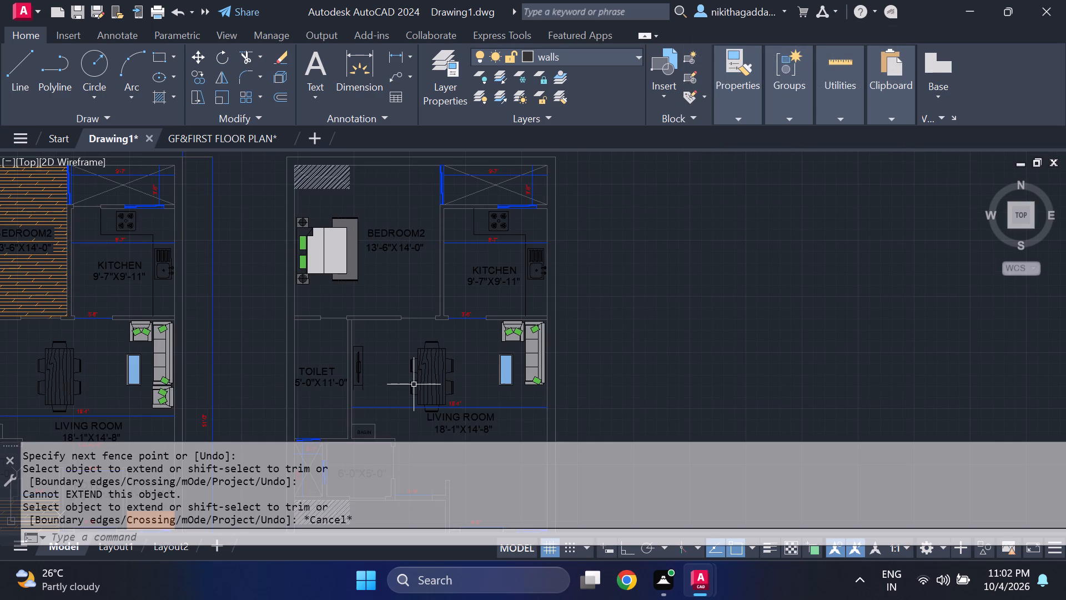
Move the TOILET label and its 5'-0"X11'-0" size text in the new plan slightly inward, clear of the outer wall.
middle_click_drag(326, 384, 338, 367)
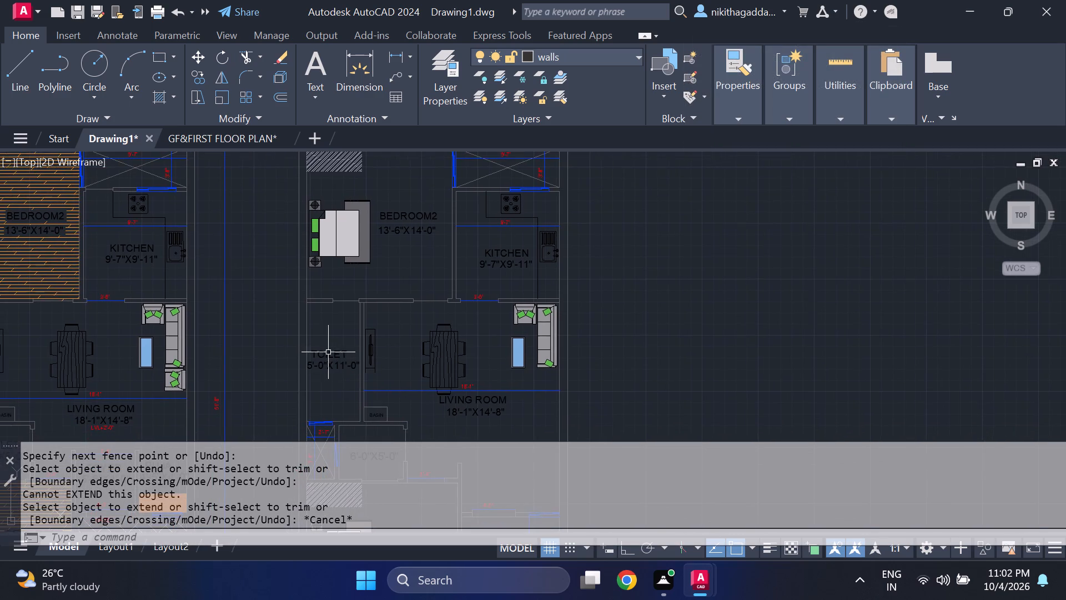
scroll(328, 351, "up", 2)
left_click(340, 349)
left_click_drag(288, 419, 293, 413)
key("m")
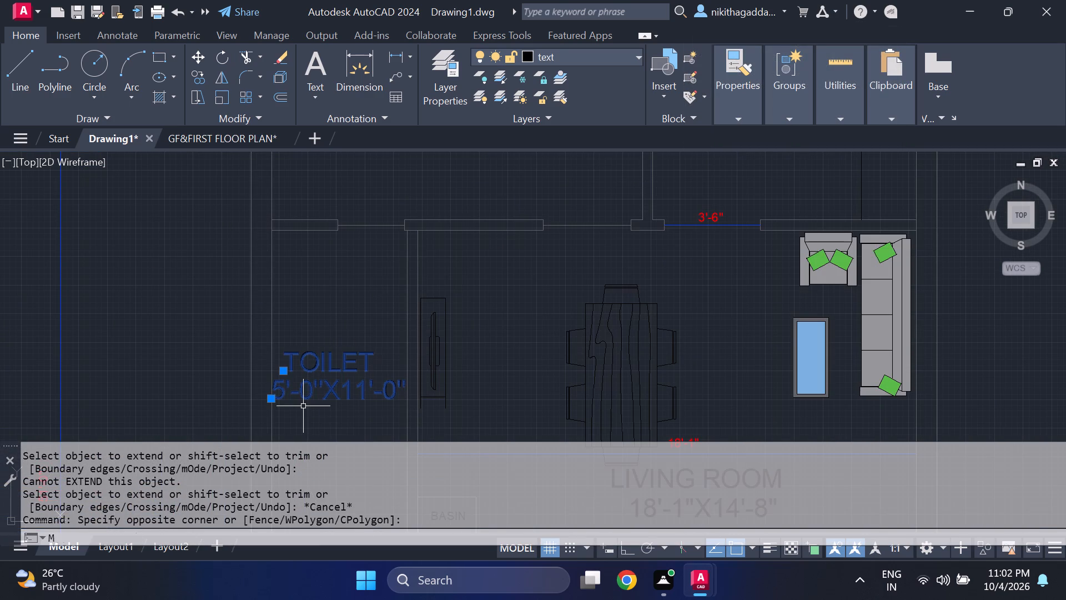
key("Return")
left_click(278, 402)
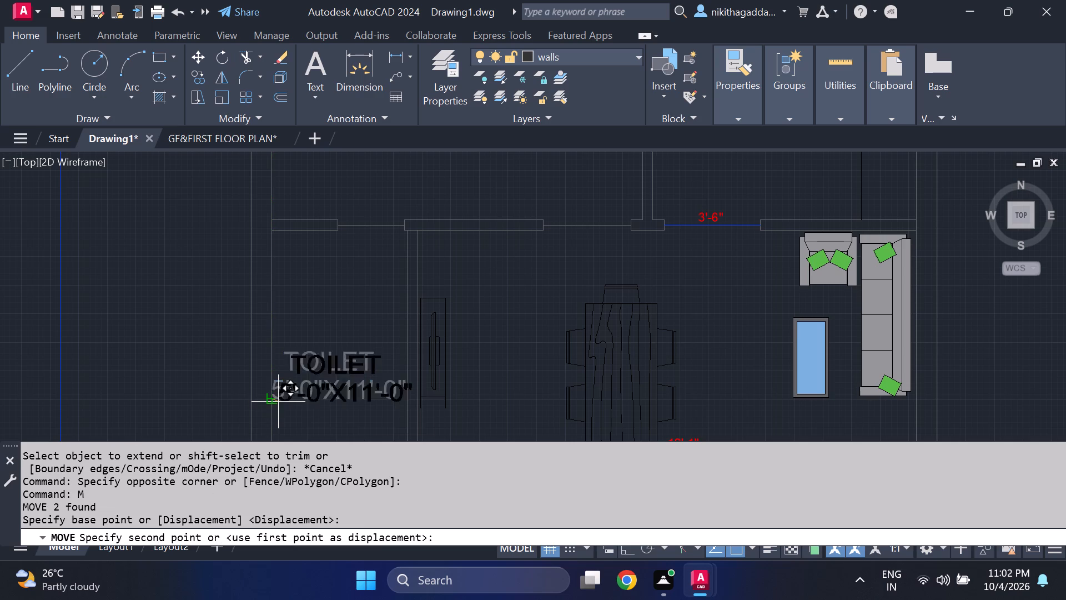
scroll(285, 402, "up", 2)
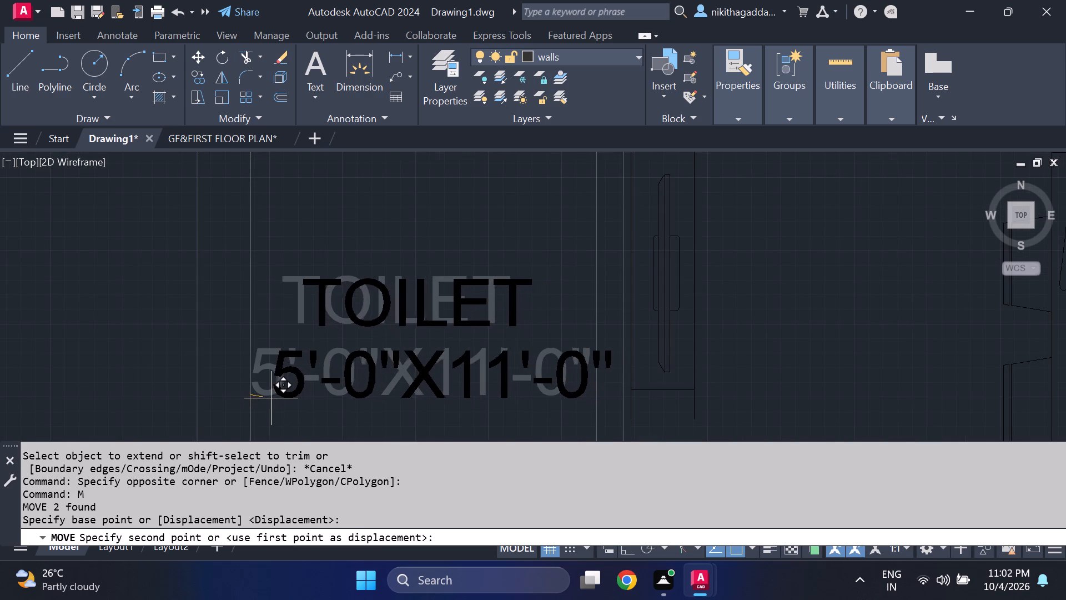
scroll(270, 398, "up", 1)
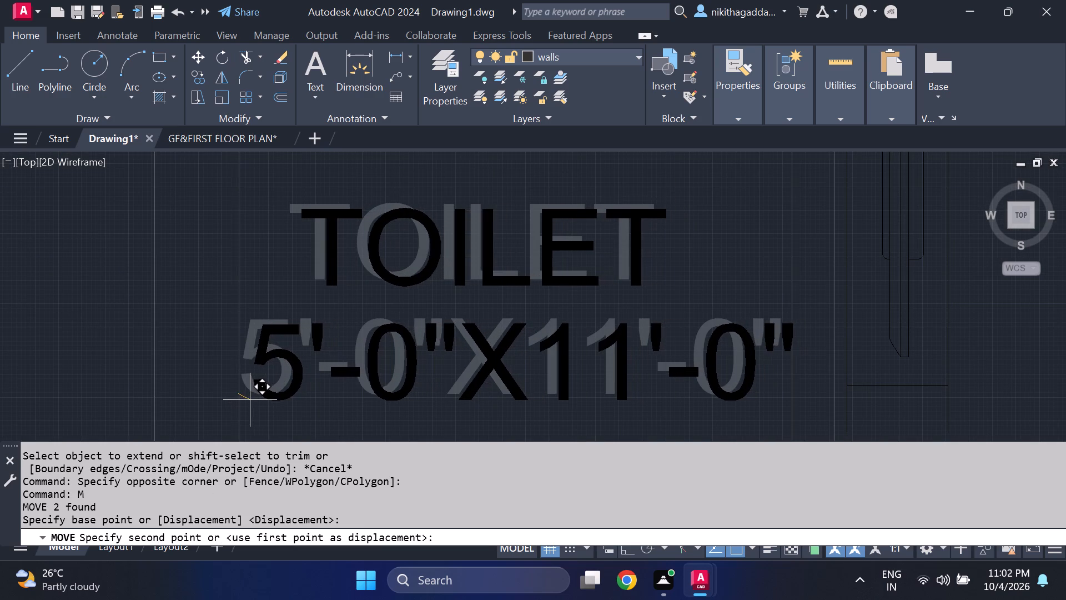
left_click(250, 404)
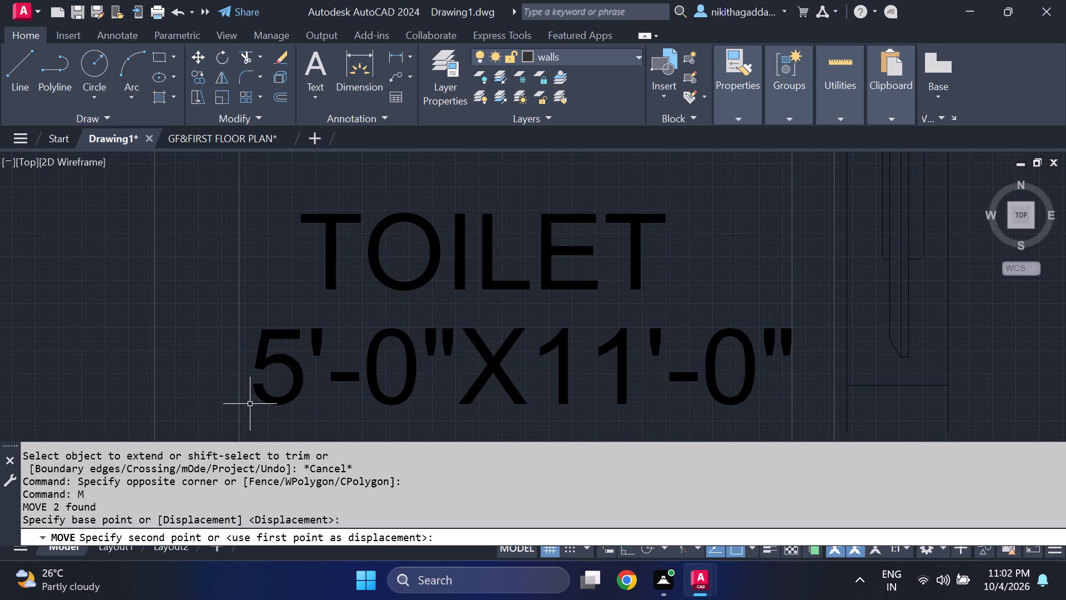
Copy the armchair below the sofa, with both green cushions and fills, from the original living room horizontally across to the new plan's living room.
scroll(286, 378, "down", 3)
scroll(450, 323, "down", 2)
scroll(429, 306, "up", 1)
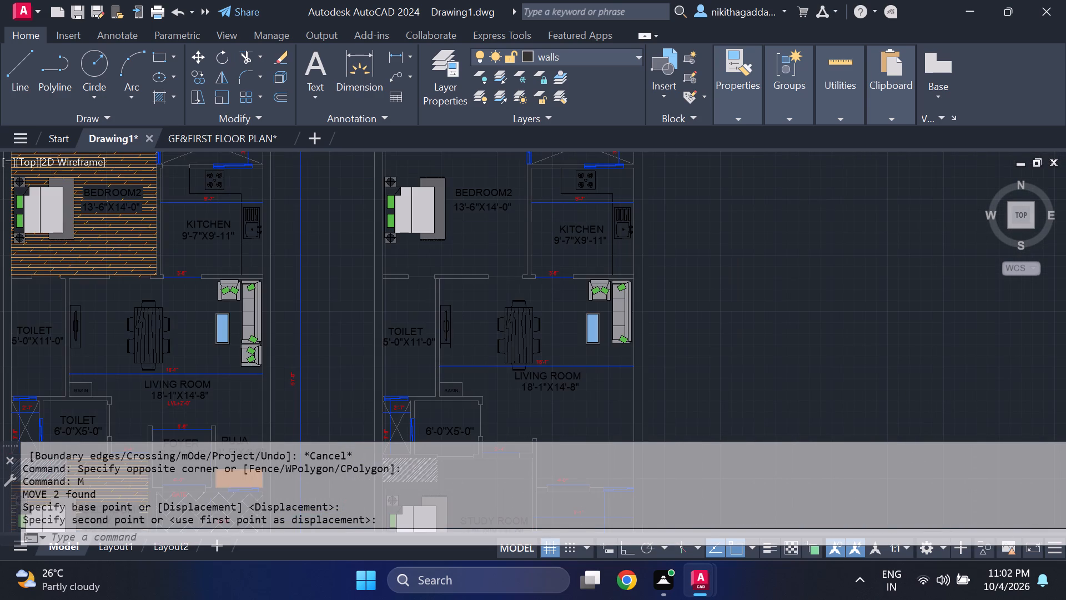
middle_click_drag(578, 361, 506, 328)
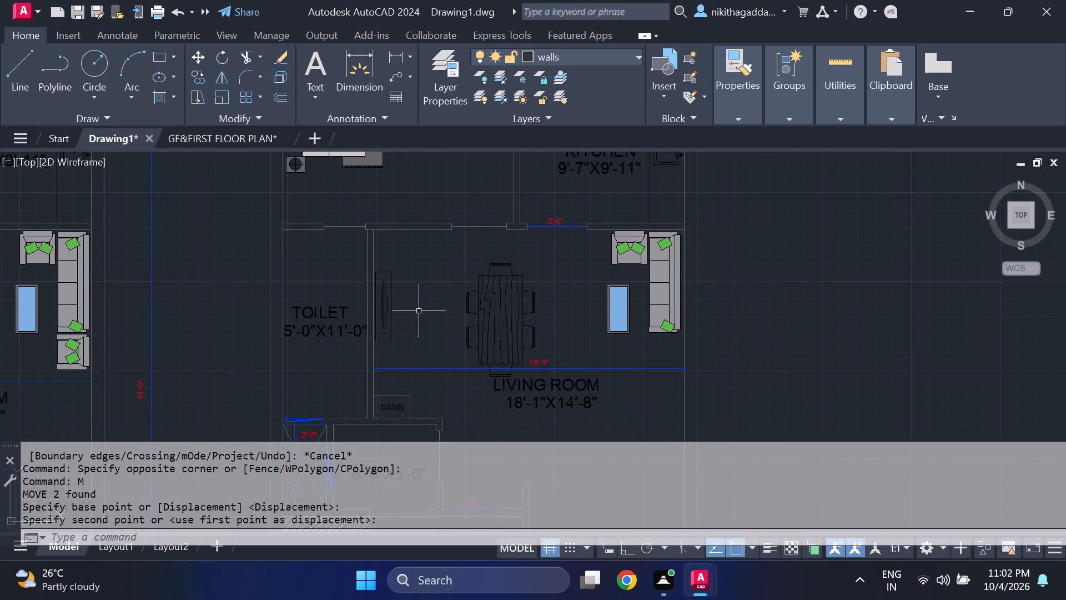
scroll(419, 311, "down", 3)
scroll(347, 328, "up", 4)
scroll(273, 260, "up", 3)
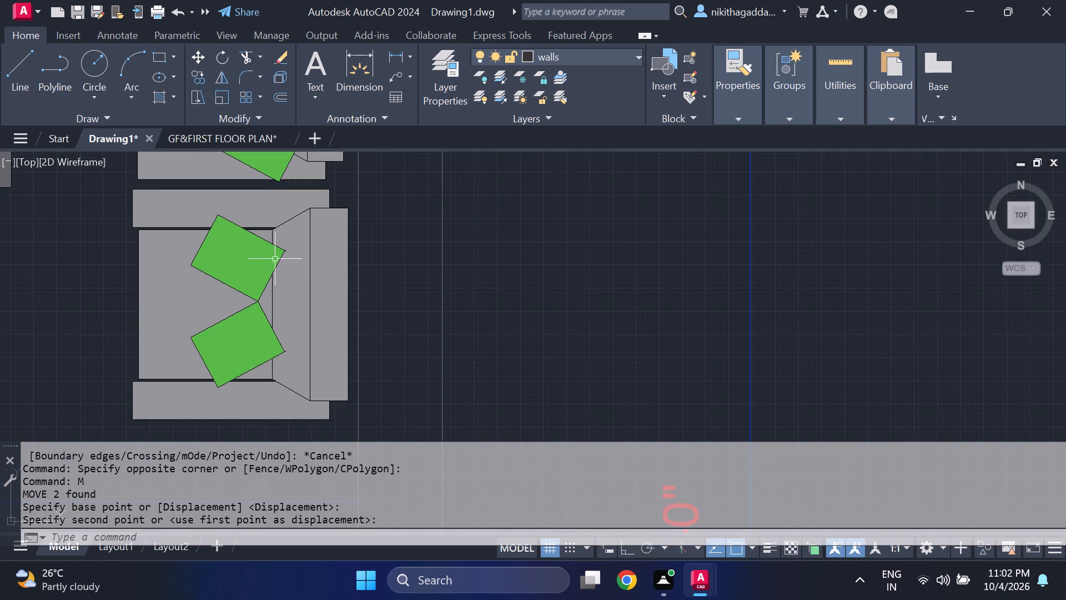
left_click(327, 209)
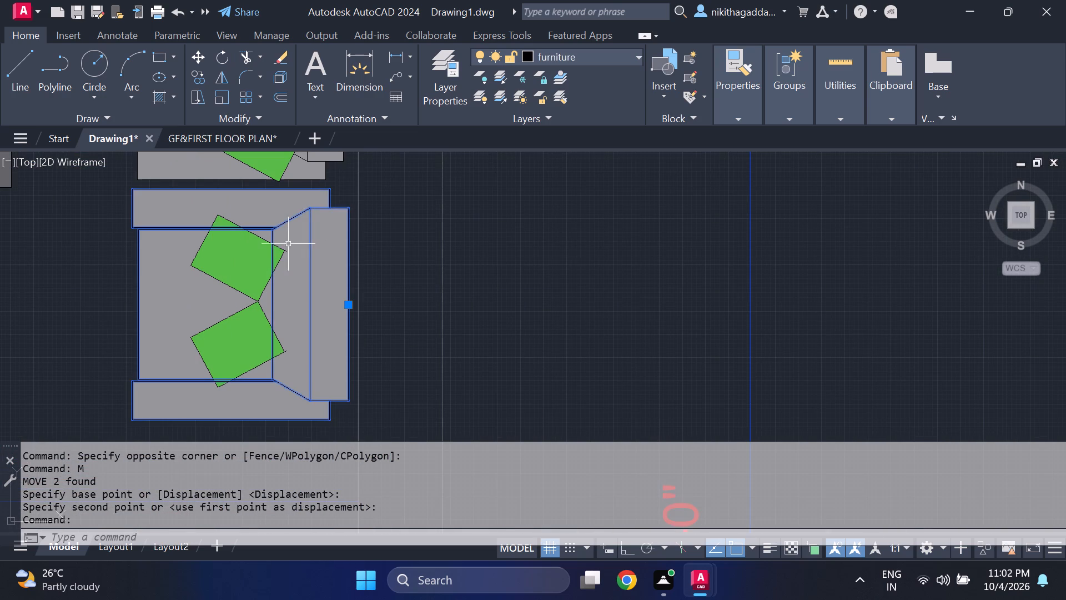
left_click(281, 247)
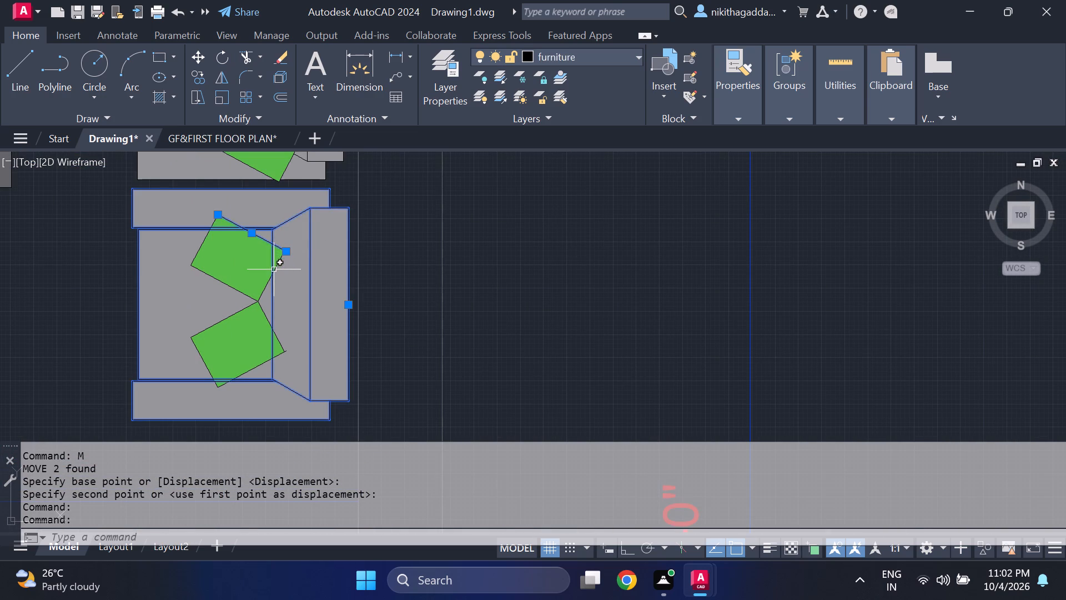
left_click(274, 270)
left_click(220, 280)
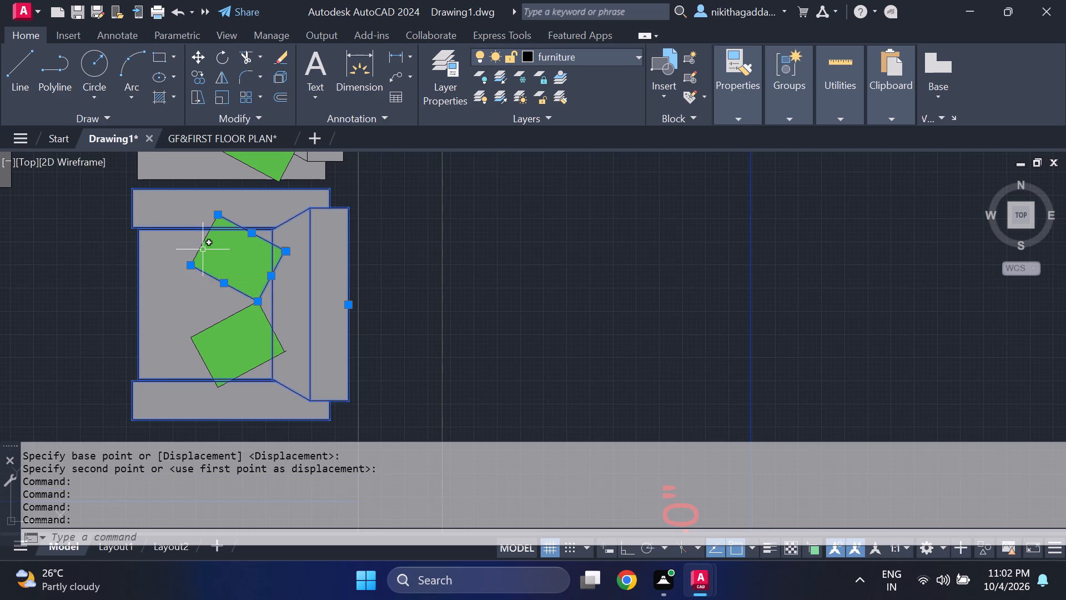
left_click(202, 247)
left_click(234, 316)
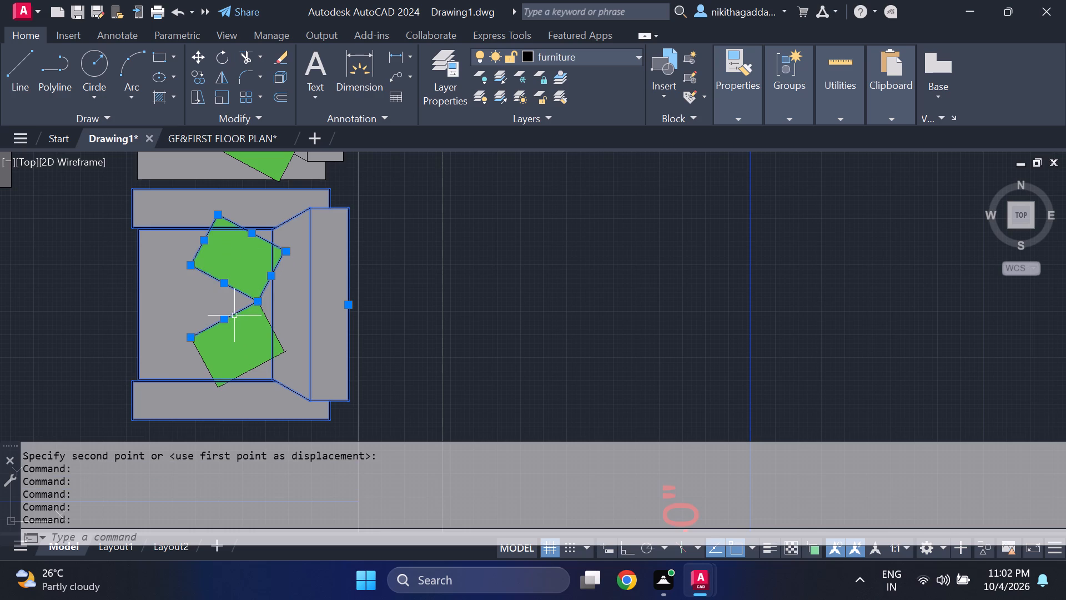
left_click(202, 358)
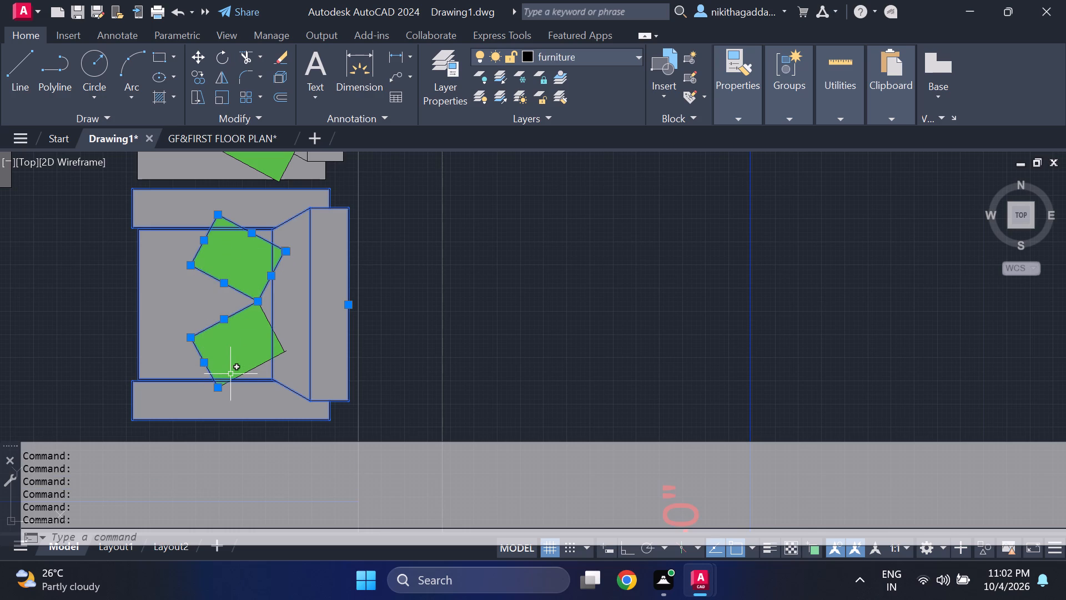
left_click(238, 376)
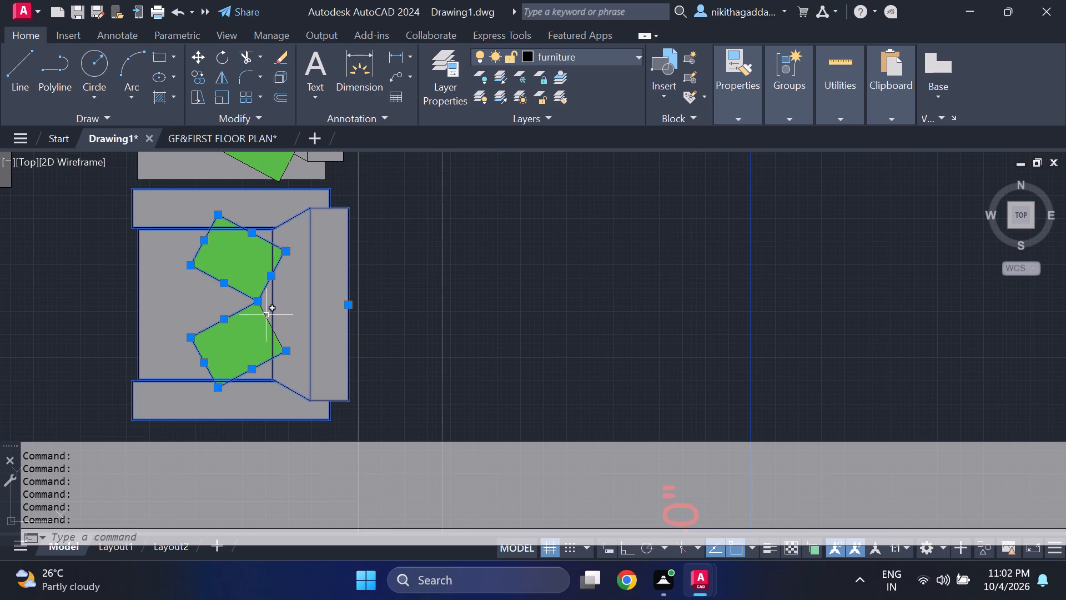
left_click(266, 315)
left_click(254, 332)
left_click(234, 252)
left_click(191, 296)
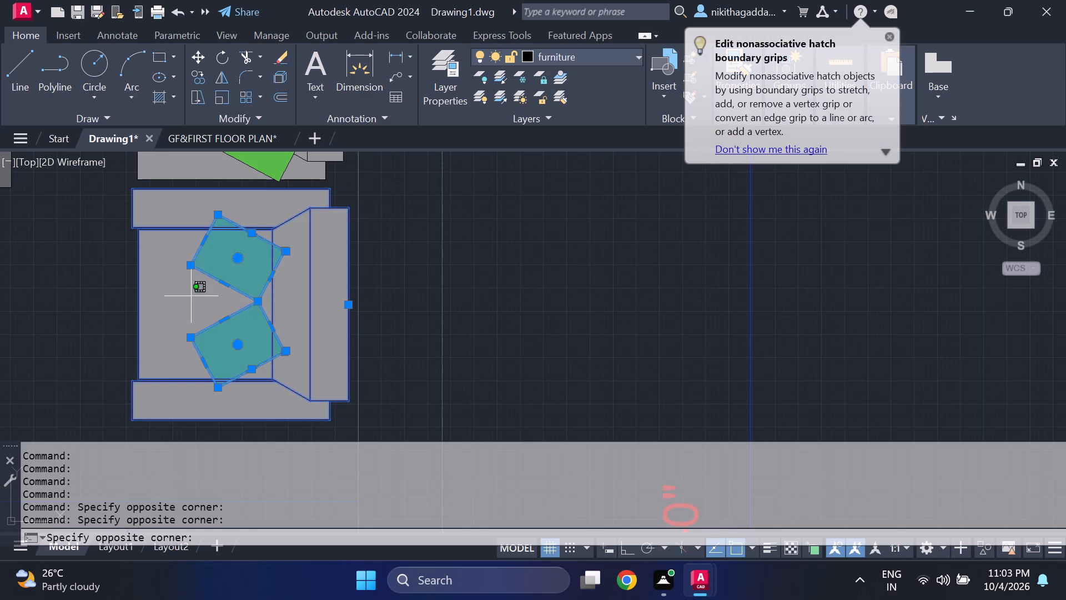
scroll(204, 299, "down", 4)
type("CO")
key("Return")
scroll(194, 271, "up", 2)
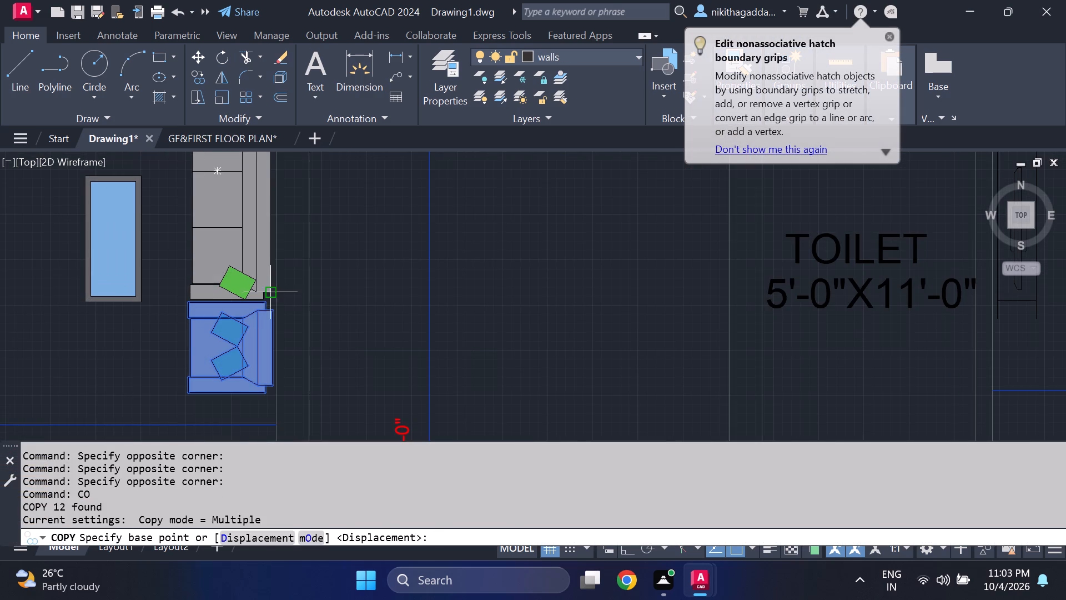
left_click(265, 302)
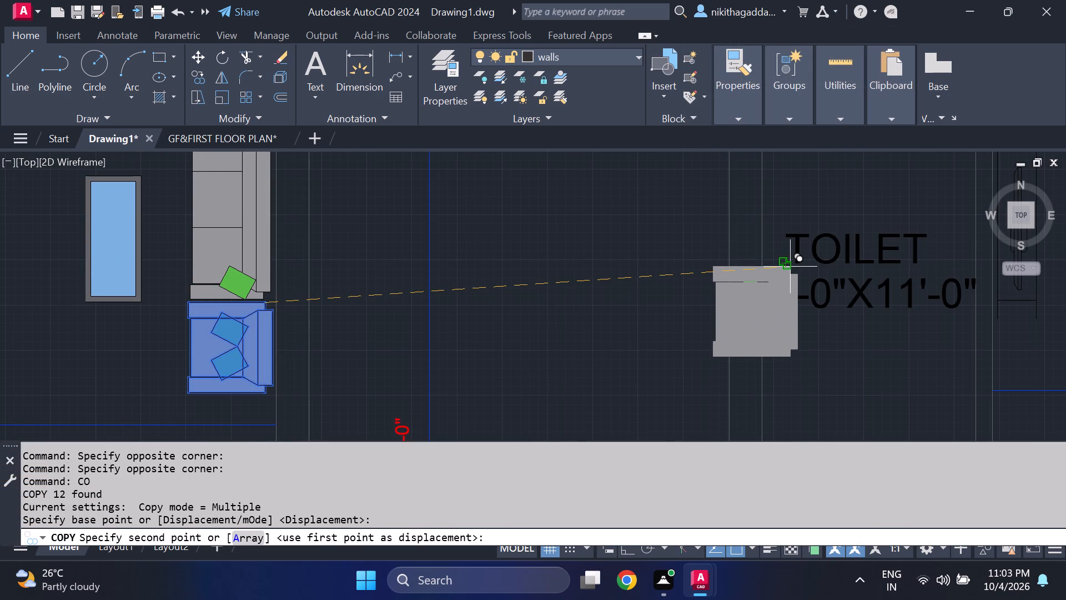
key("F8")
scroll(804, 283, "down", 3)
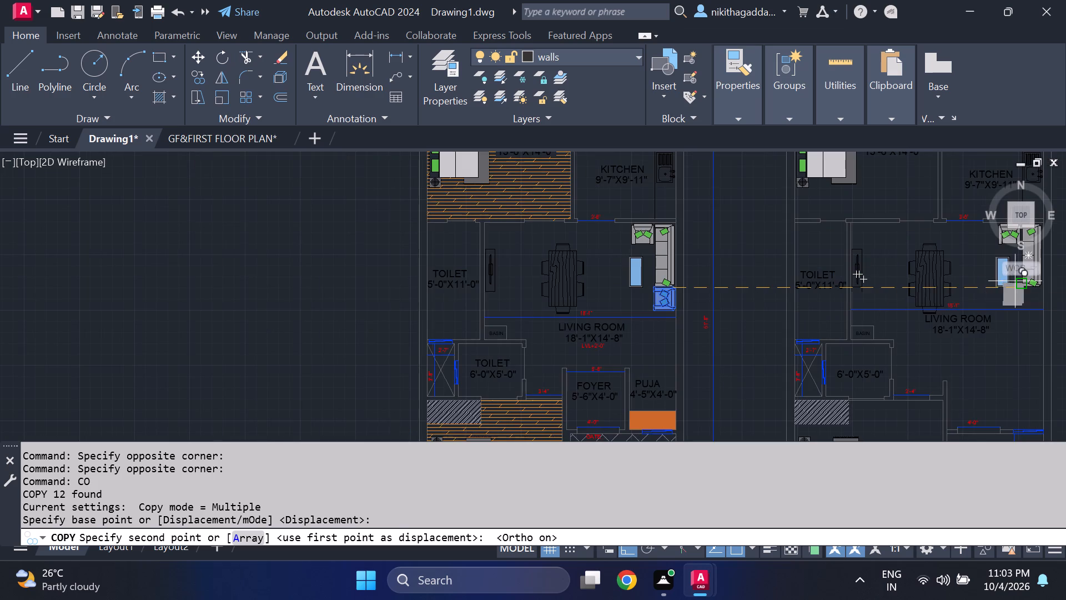
scroll(1040, 282, "up", 2)
middle_click_drag(1040, 284, 878, 325)
scroll(870, 331, "up", 4)
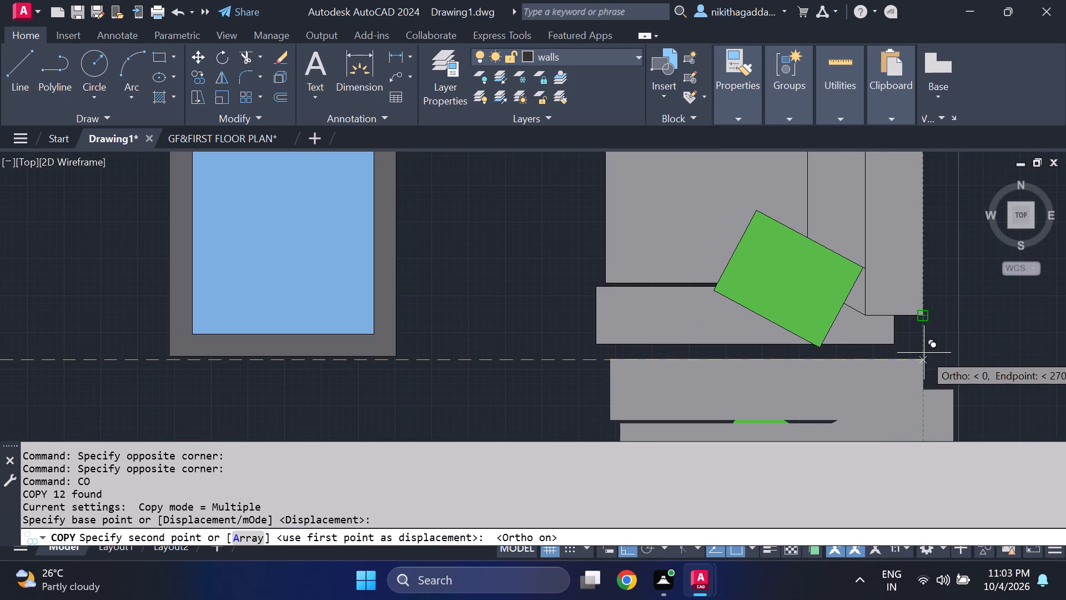
left_click(923, 357)
scroll(921, 337, "down", 3)
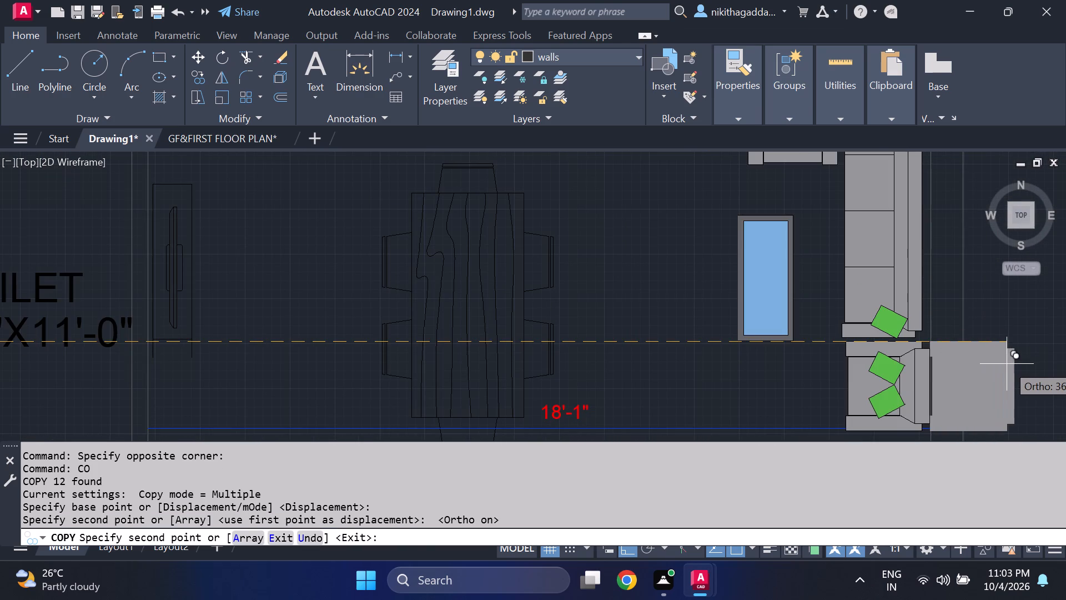
key("Escape")
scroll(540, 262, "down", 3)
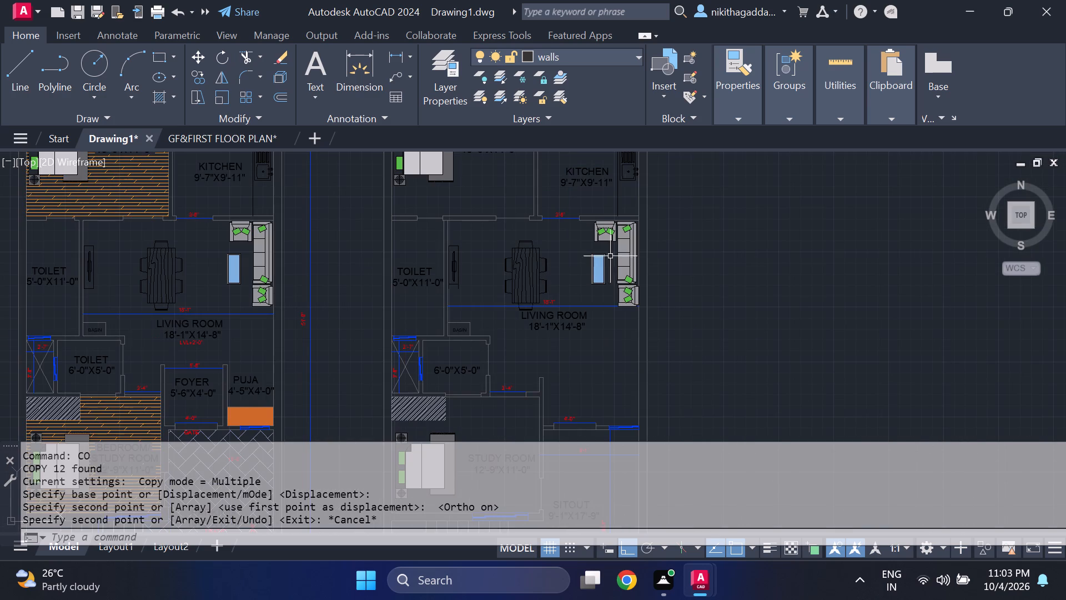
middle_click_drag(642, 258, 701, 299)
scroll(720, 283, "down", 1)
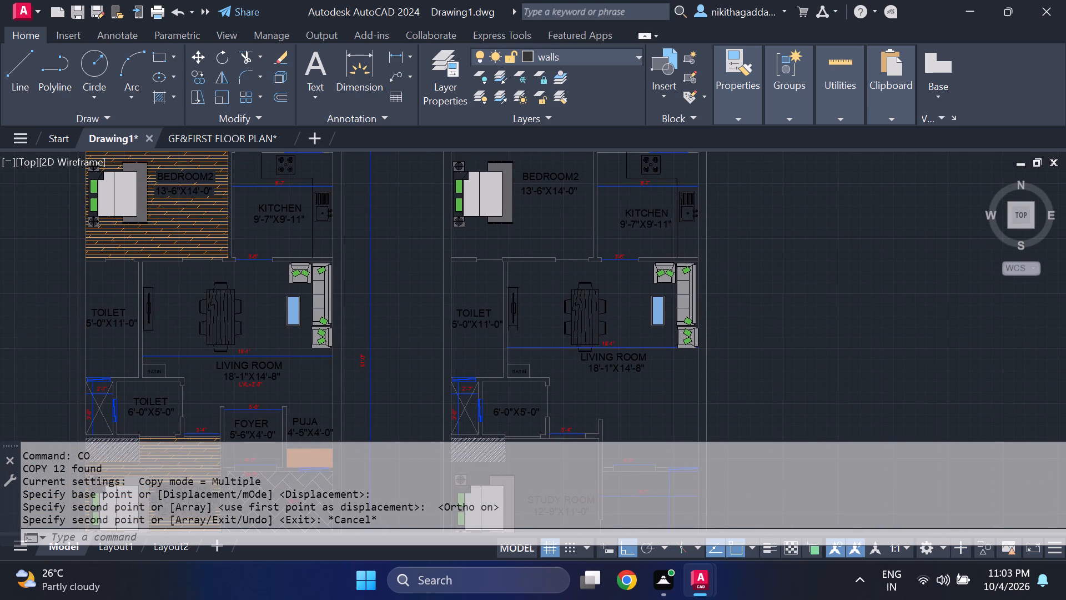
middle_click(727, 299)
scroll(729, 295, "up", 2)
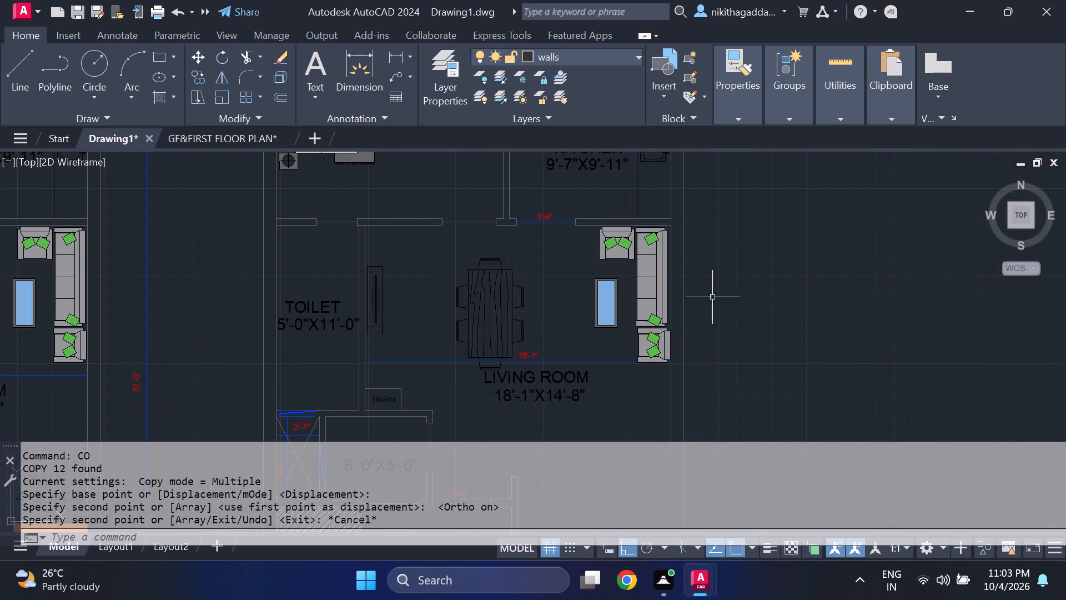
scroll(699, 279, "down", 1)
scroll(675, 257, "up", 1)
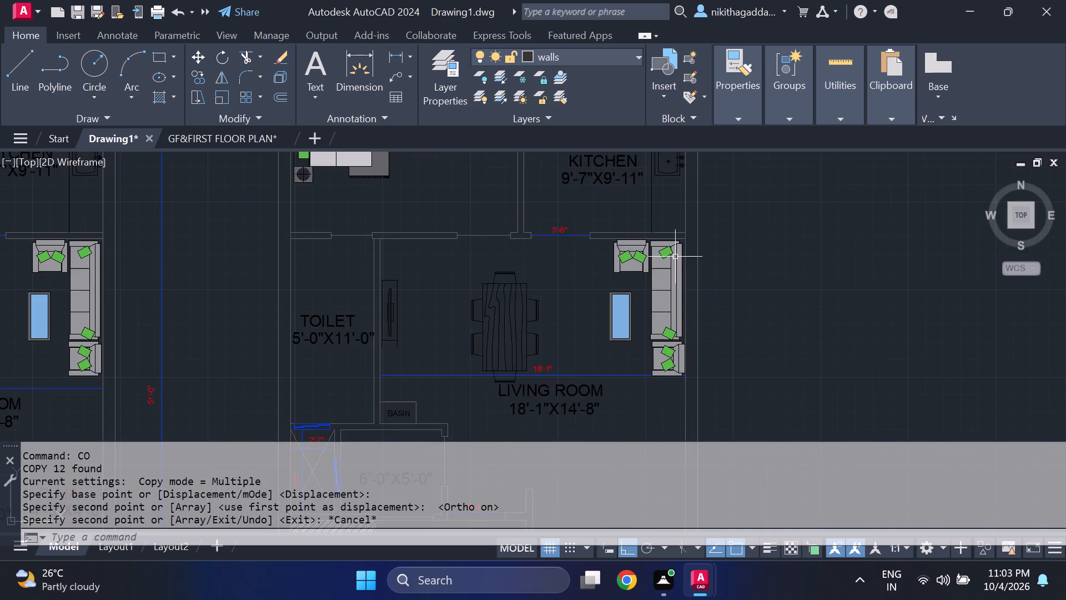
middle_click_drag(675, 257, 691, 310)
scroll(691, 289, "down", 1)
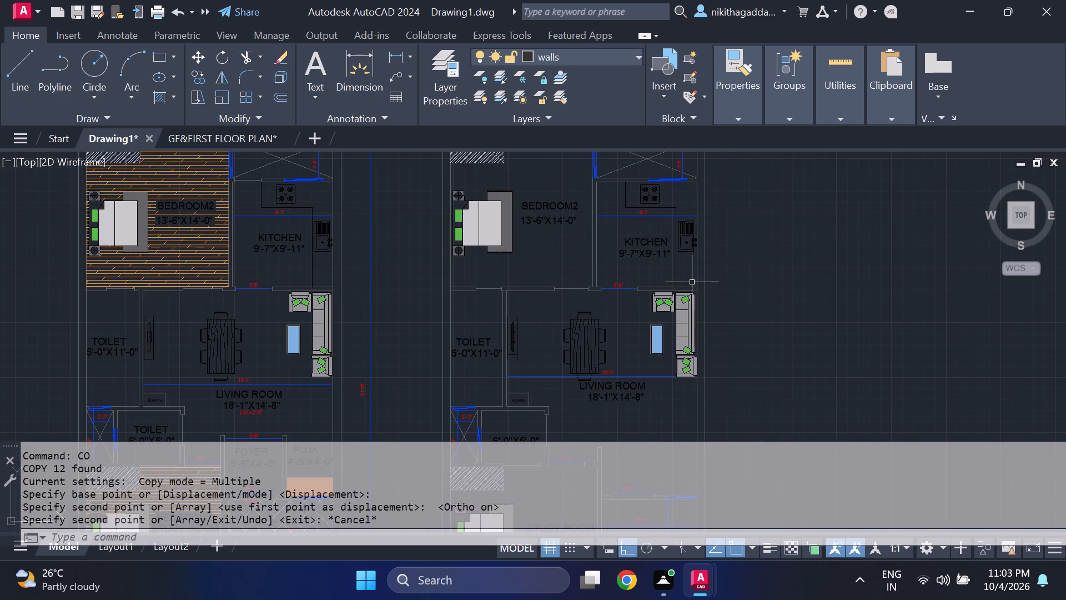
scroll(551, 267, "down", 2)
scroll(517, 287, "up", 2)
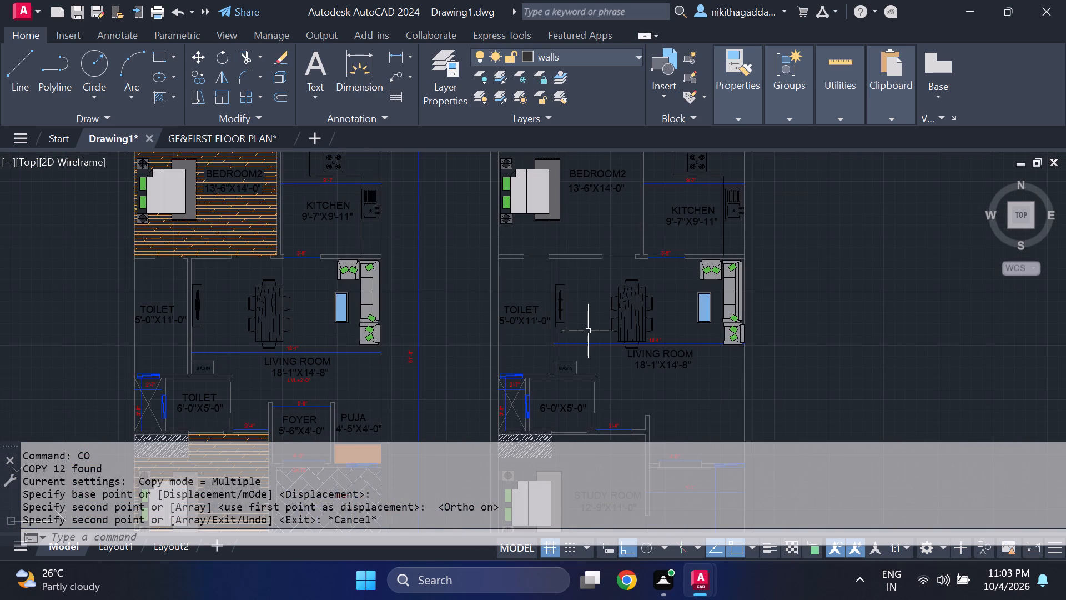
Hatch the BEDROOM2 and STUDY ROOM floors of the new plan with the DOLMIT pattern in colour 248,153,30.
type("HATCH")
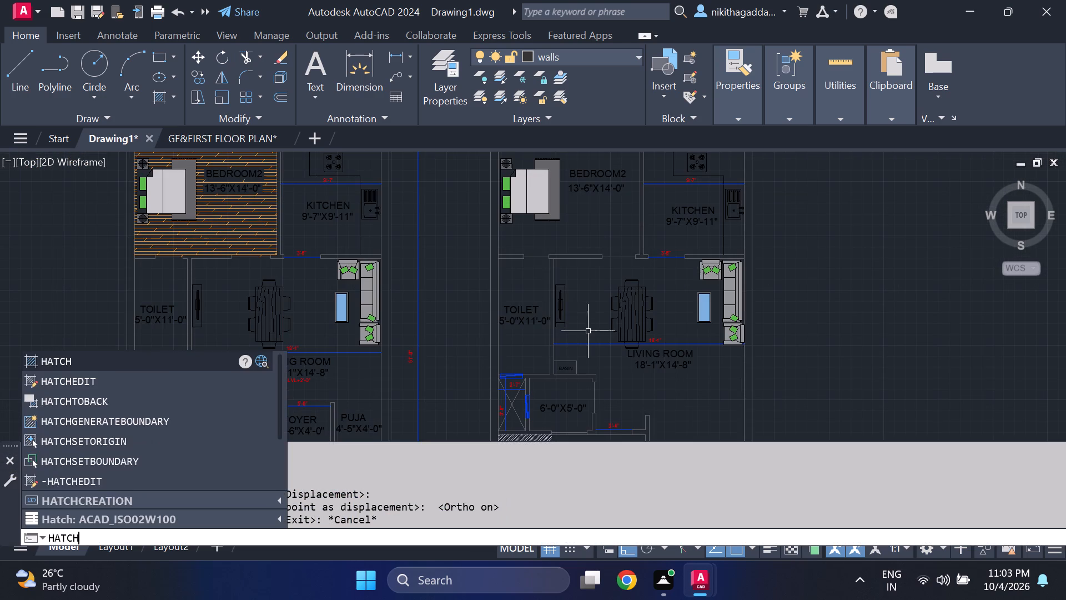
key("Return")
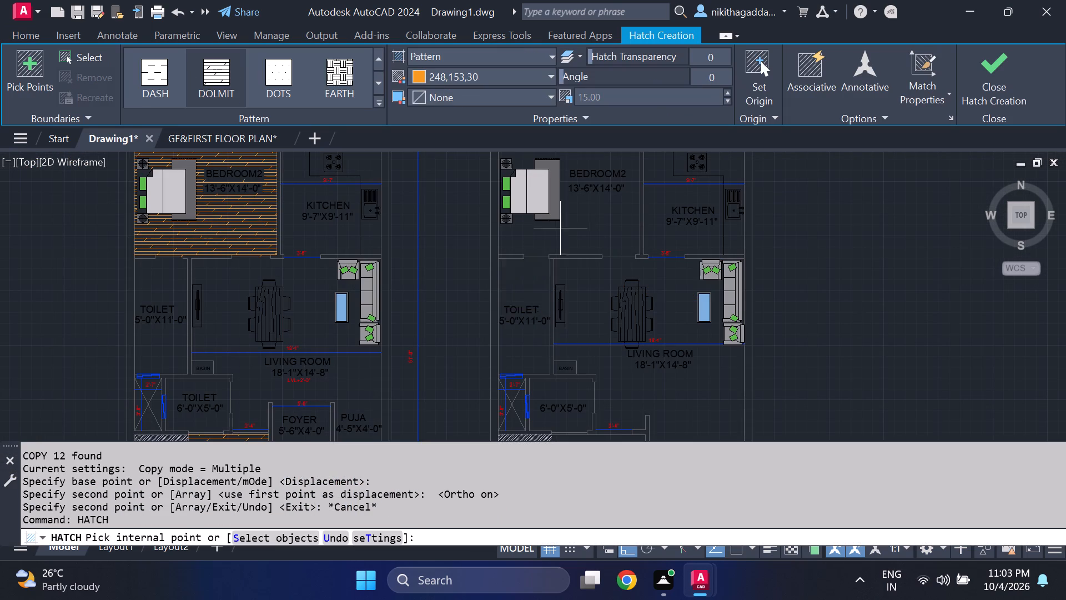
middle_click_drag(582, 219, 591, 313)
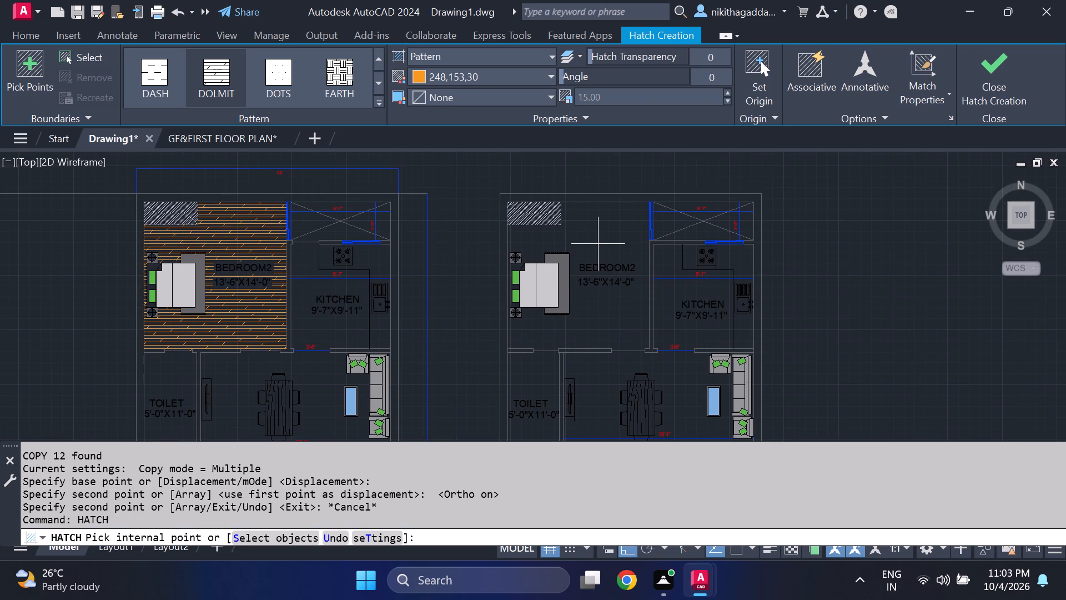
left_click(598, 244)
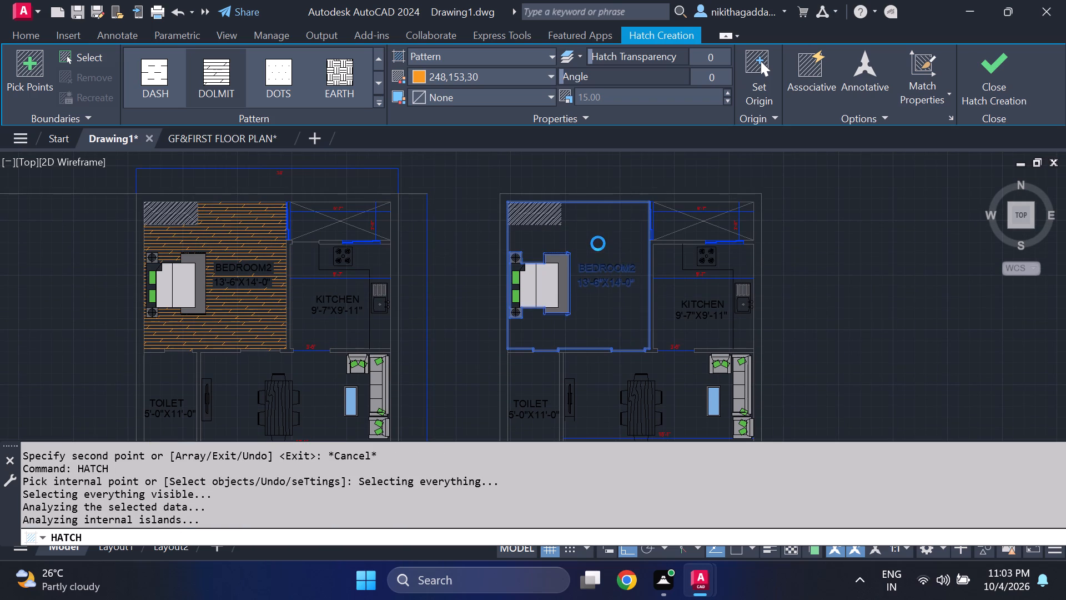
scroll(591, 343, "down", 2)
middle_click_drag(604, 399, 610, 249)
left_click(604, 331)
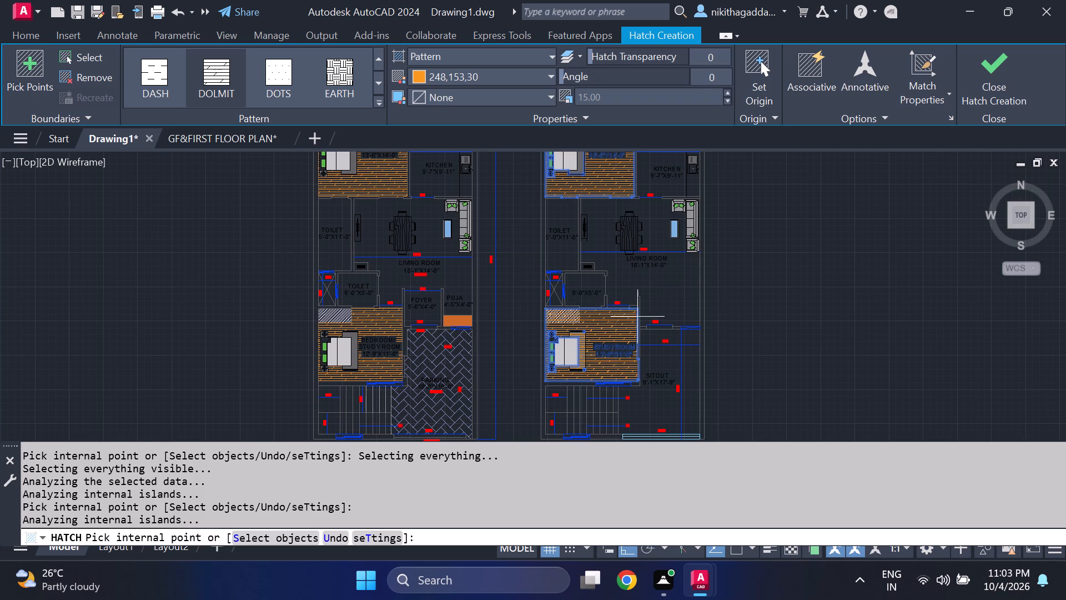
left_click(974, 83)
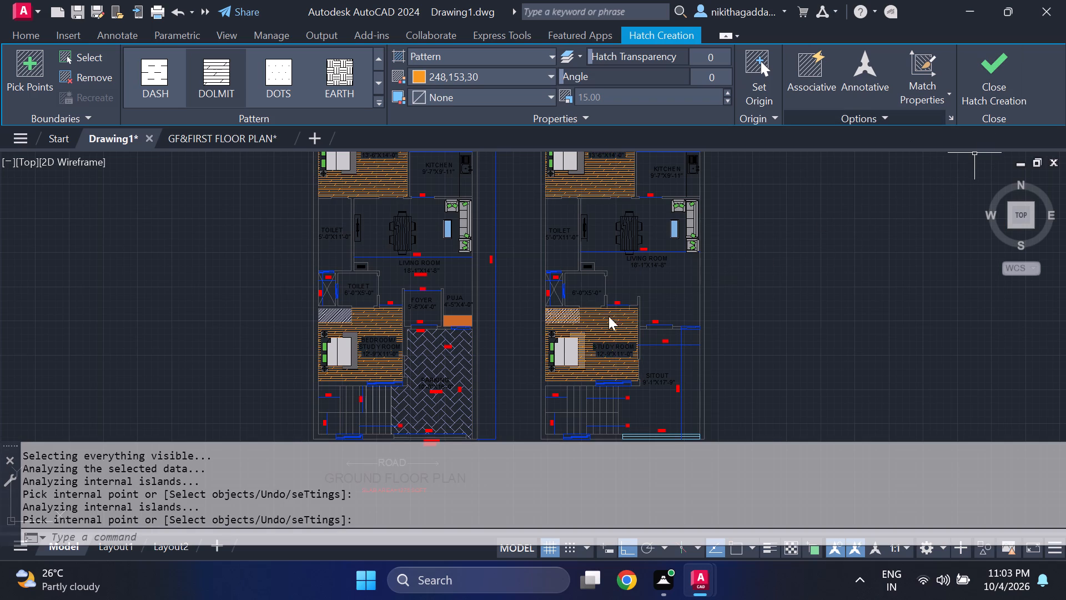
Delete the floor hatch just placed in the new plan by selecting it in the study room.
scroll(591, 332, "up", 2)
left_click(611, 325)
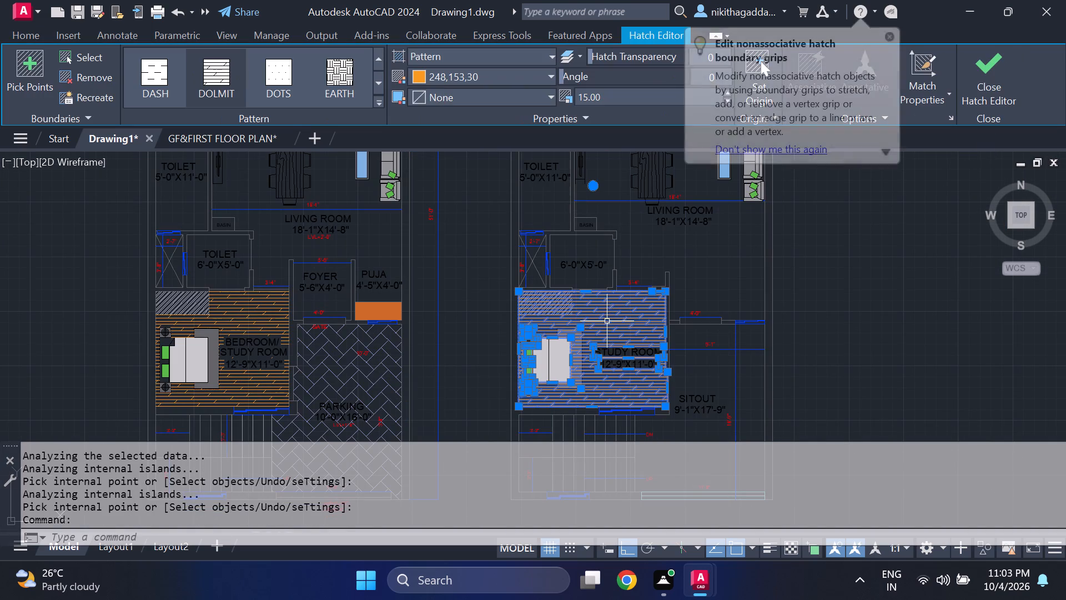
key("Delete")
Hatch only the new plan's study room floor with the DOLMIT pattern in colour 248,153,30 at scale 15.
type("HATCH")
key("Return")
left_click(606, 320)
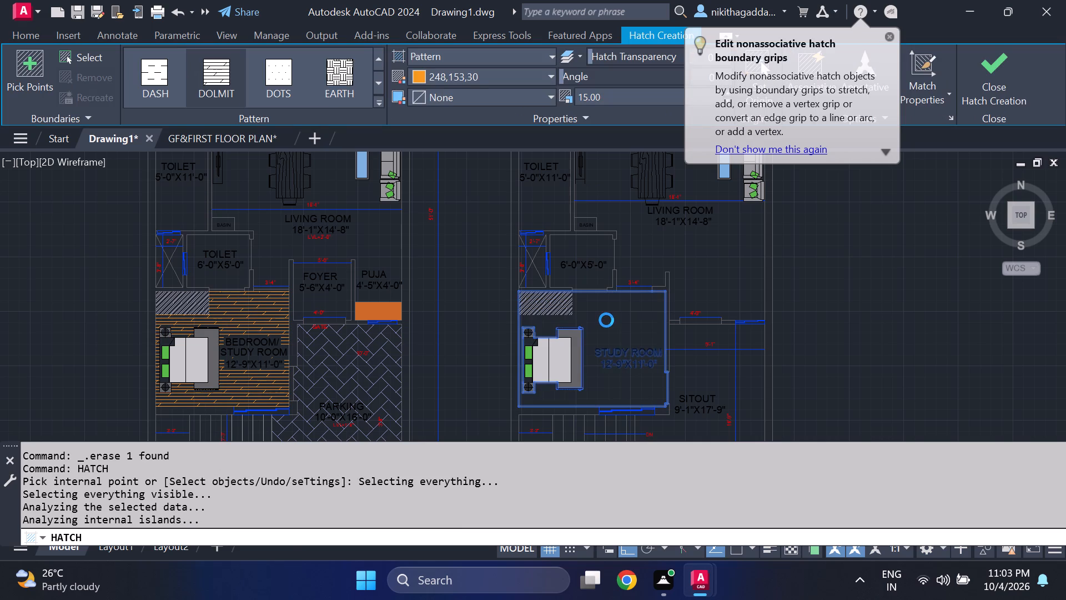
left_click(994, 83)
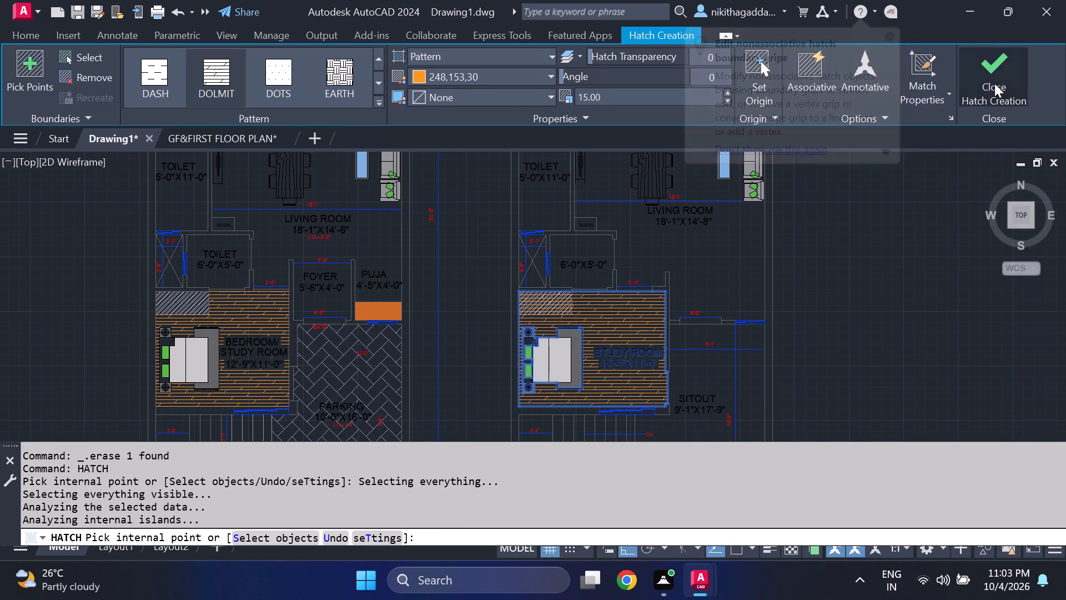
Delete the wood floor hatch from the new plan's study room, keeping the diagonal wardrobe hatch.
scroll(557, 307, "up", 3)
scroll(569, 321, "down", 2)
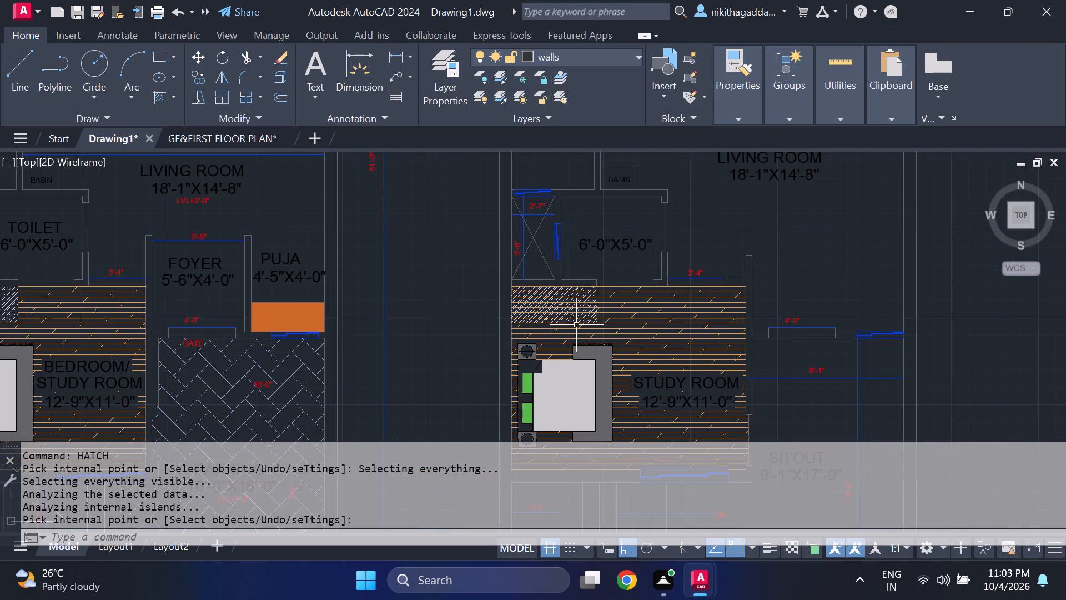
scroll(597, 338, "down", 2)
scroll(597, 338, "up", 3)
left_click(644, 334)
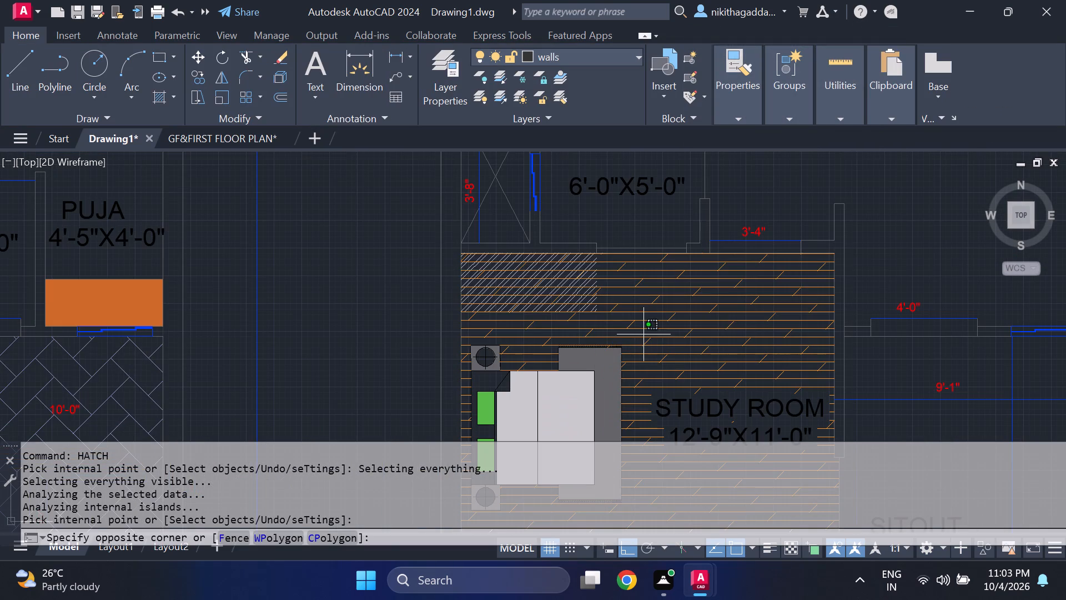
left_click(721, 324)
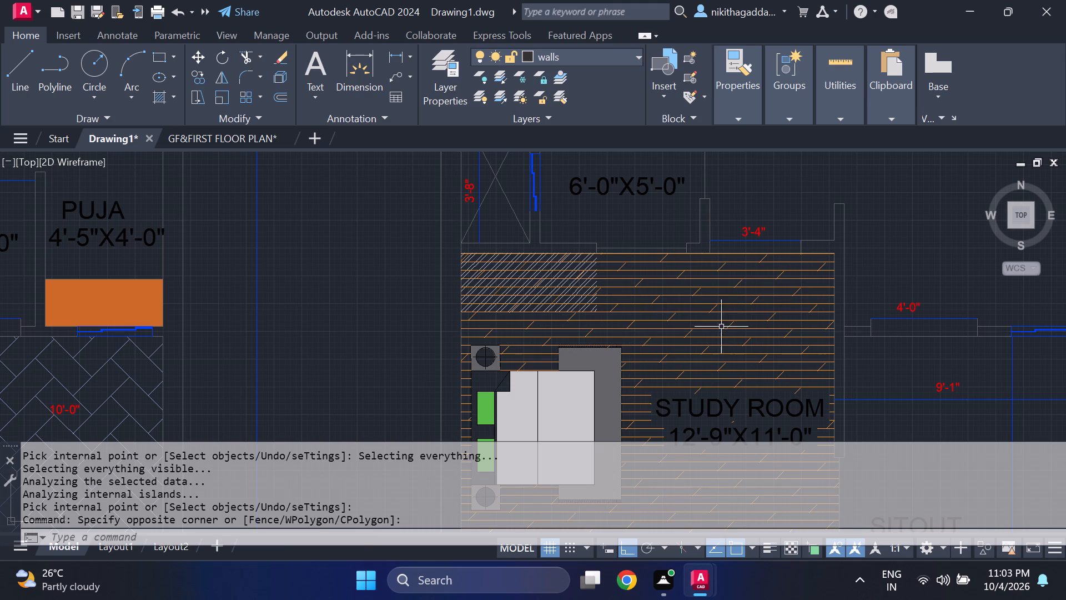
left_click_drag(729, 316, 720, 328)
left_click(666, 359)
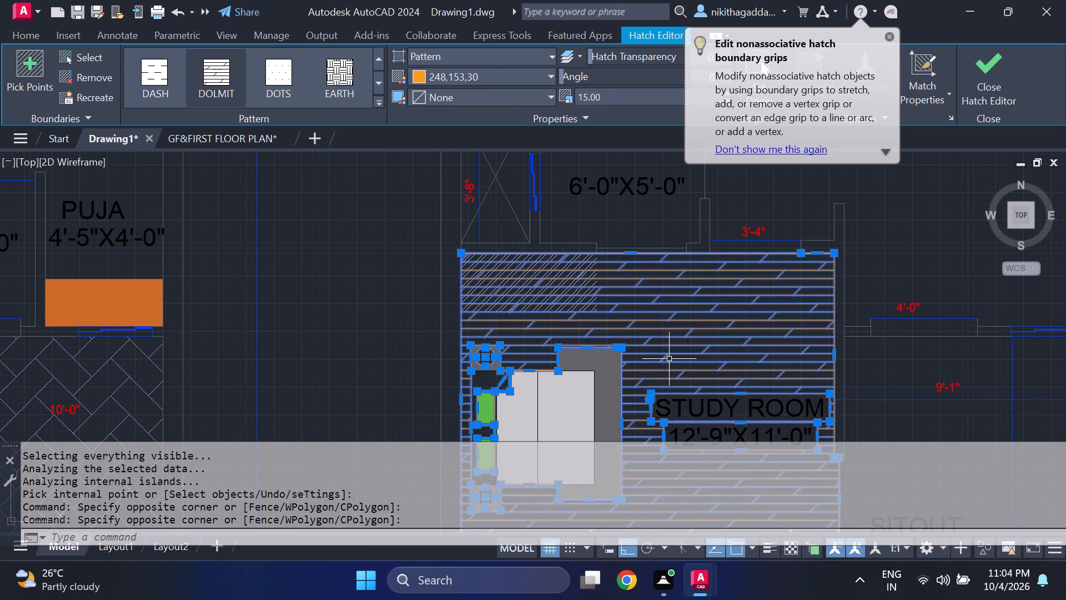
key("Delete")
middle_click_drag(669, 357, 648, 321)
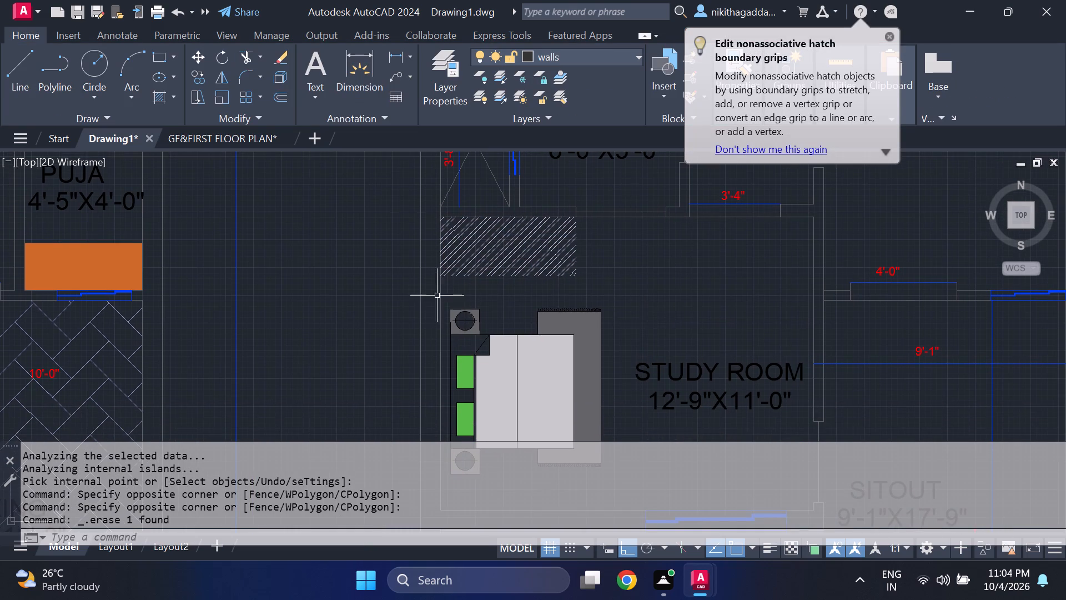
Copy the two wardrobe outline lines from the ground floor BEDROOM/STUDY ROOM onto the hatched wardrobe in the new plan's study room.
scroll(443, 285, "up", 2)
scroll(443, 284, "down", 3)
middle_click_drag(46, 341, 348, 341)
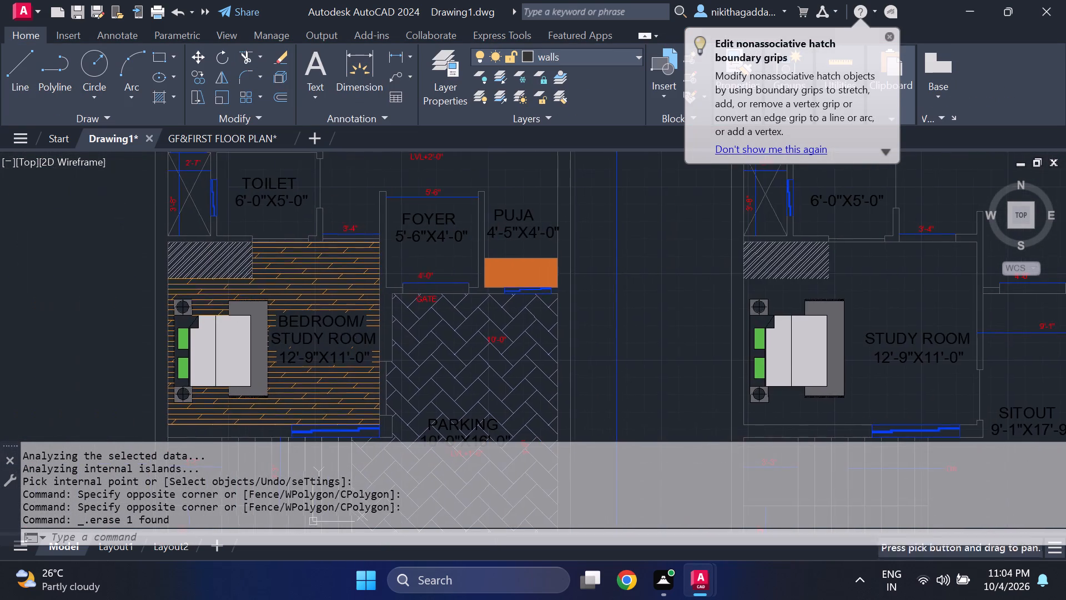
scroll(204, 285, "up", 4)
scroll(225, 240, "up", 2)
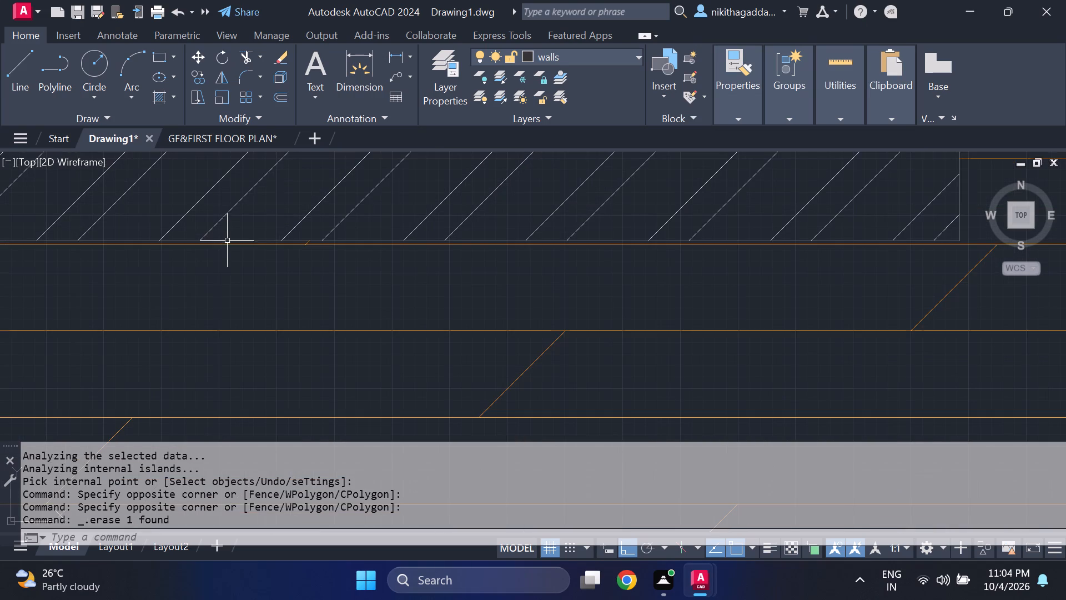
left_click(229, 242)
scroll(288, 252, "down", 4)
scroll(388, 217, "up", 3)
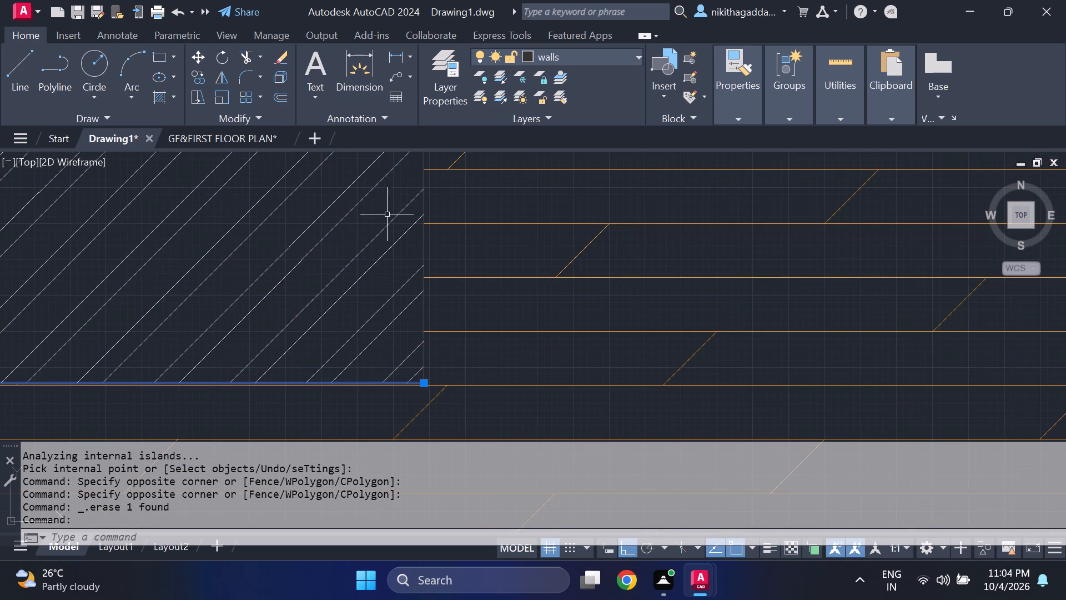
left_click(425, 199)
scroll(413, 209, "down", 4)
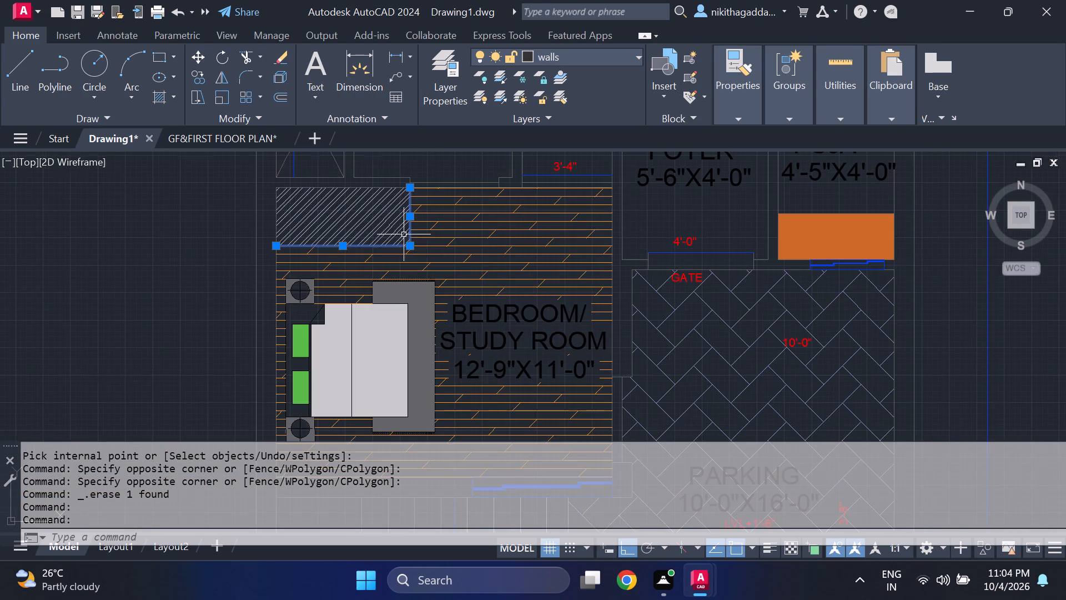
middle_click_drag(439, 269, 309, 291)
scroll(287, 269, "down", 3)
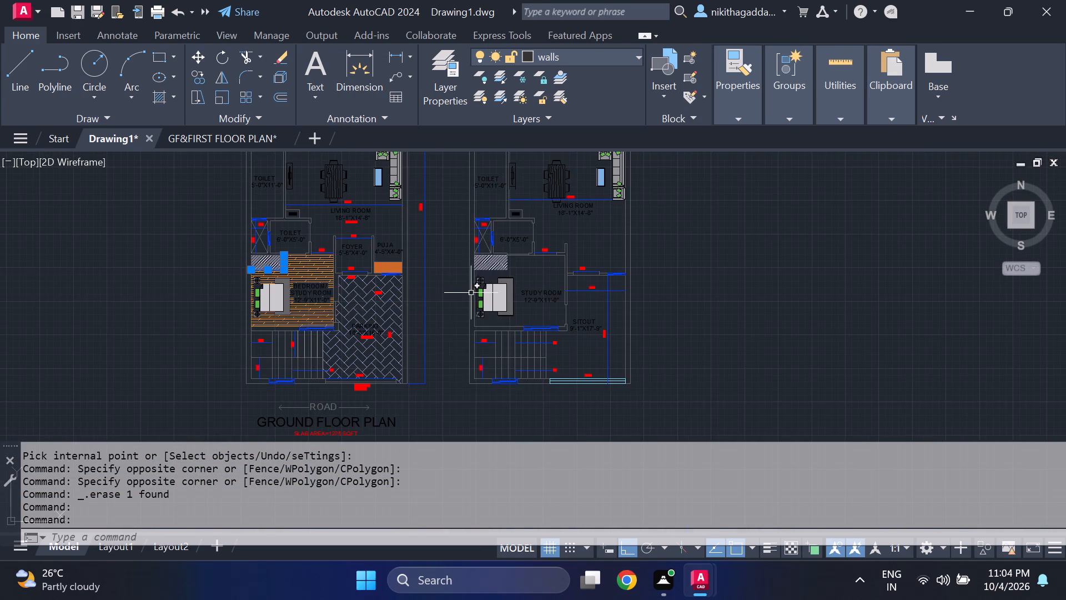
scroll(511, 274, "up", 4)
scroll(486, 269, "down", 2)
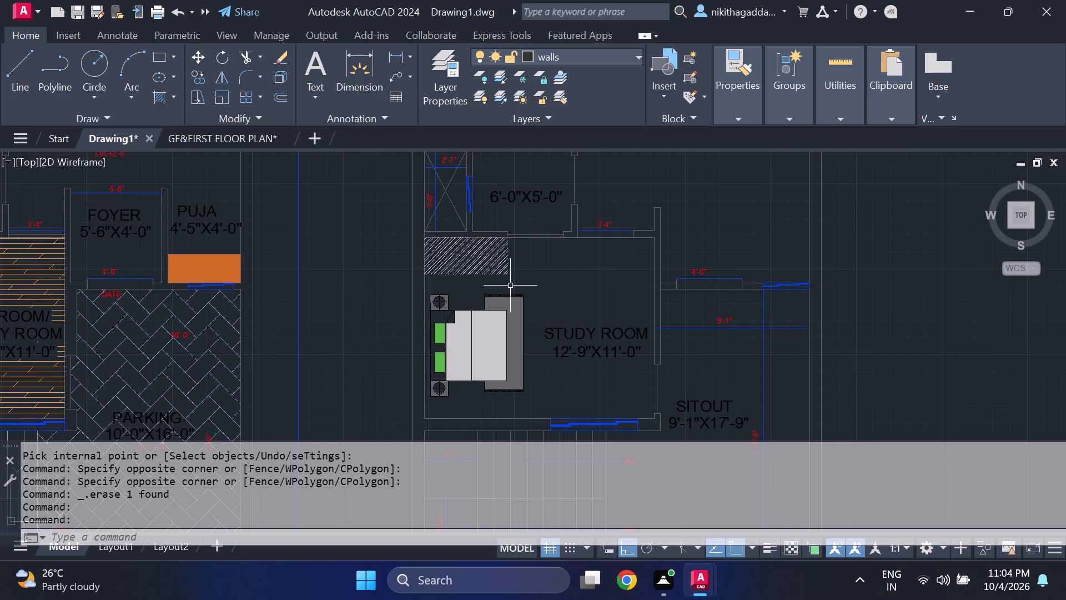
type("CO")
key("Return")
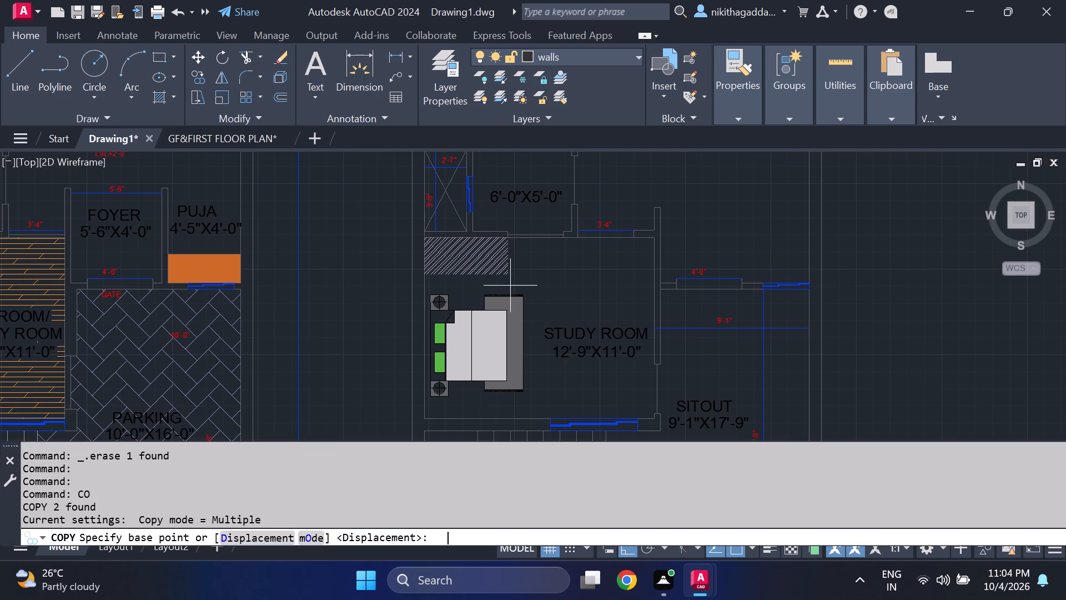
scroll(383, 203, "down", 2)
scroll(229, 242, "up", 2)
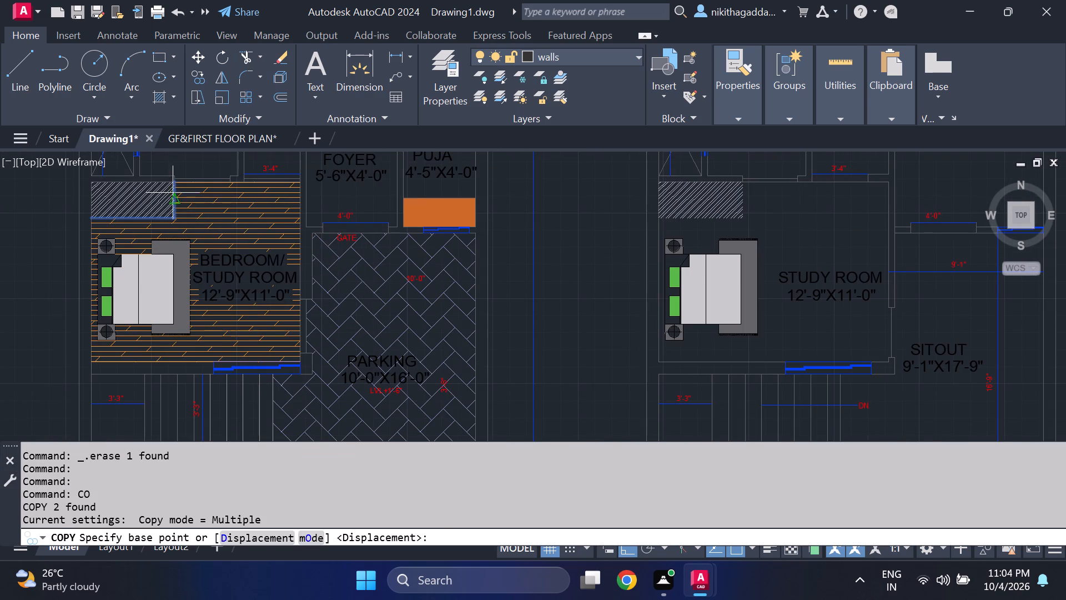
left_click(173, 186)
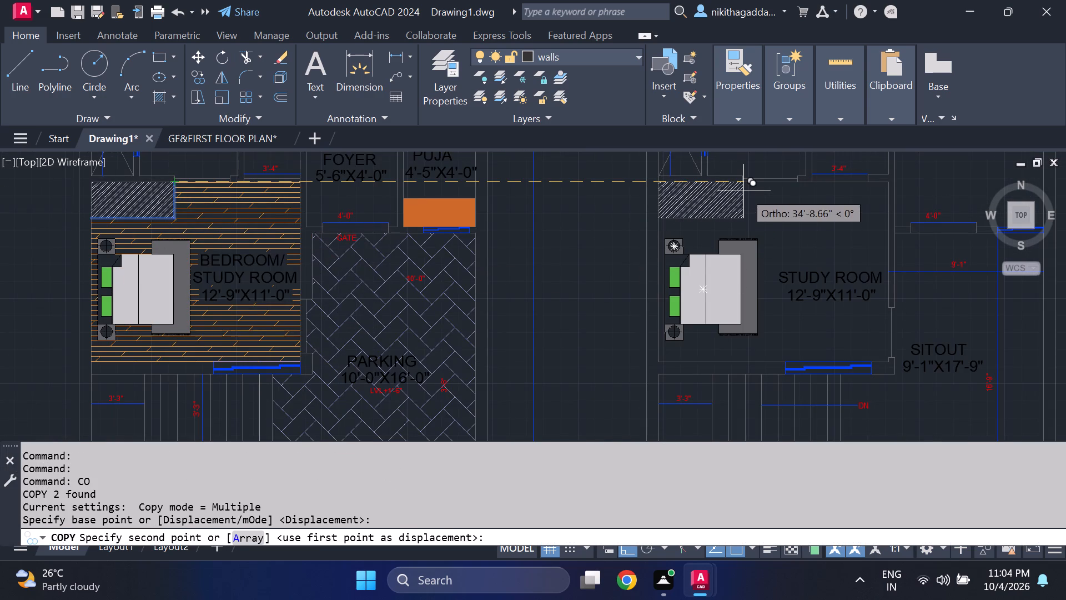
scroll(744, 187, "up", 3)
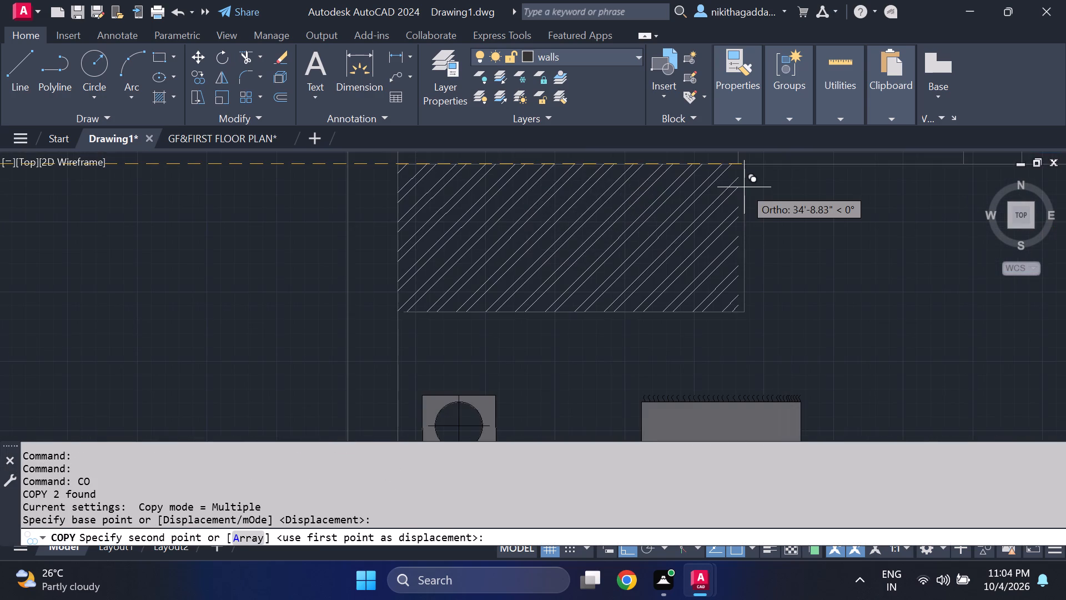
left_click(737, 180)
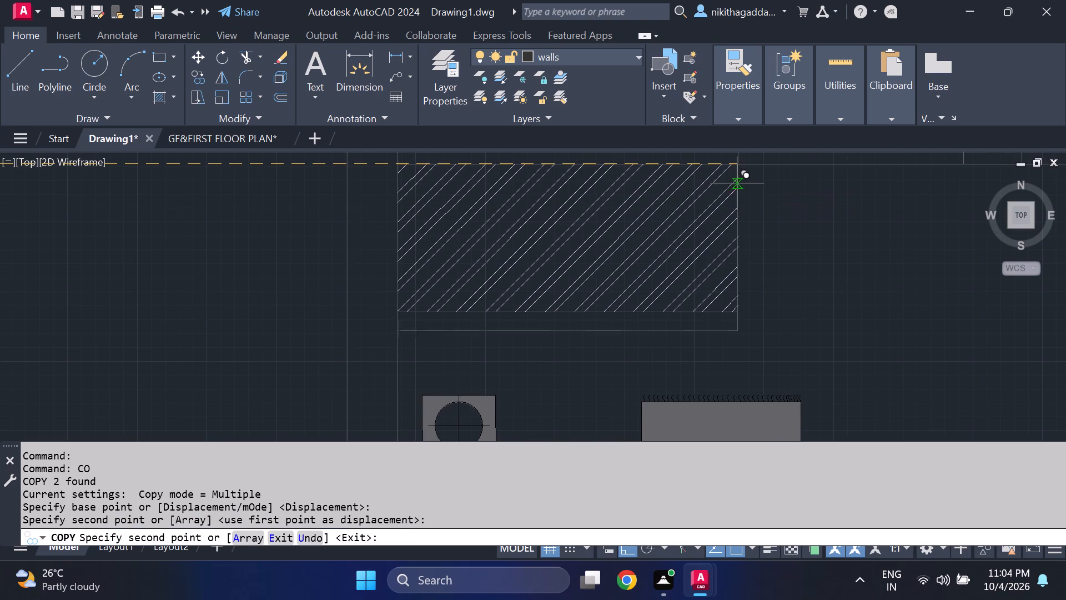
With ortho off, place another copy of the wardrobe outline around the hatched wardrobe in the new plan's BEDROOM2.
key("F8")
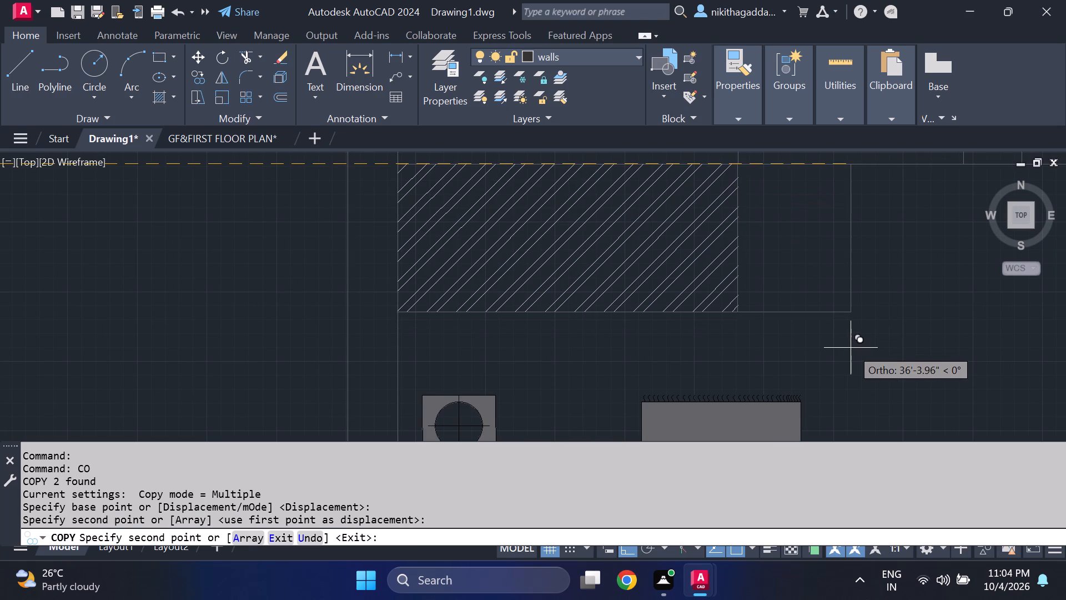
scroll(851, 341, "down", 4)
middle_click_drag(829, 273, 794, 453)
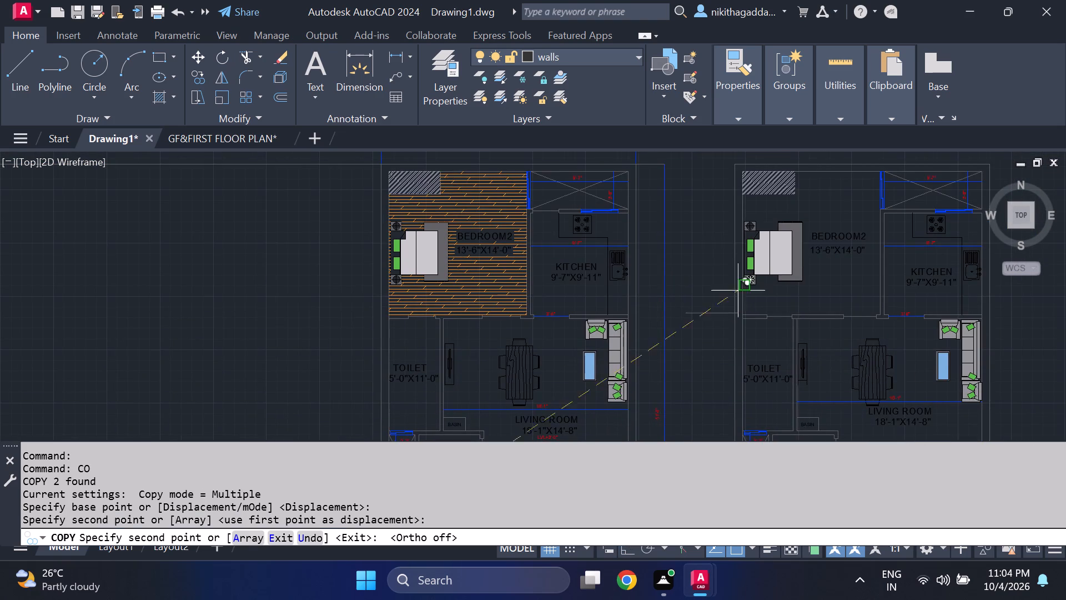
scroll(780, 179, "up", 4)
middle_click_drag(827, 187, 832, 316)
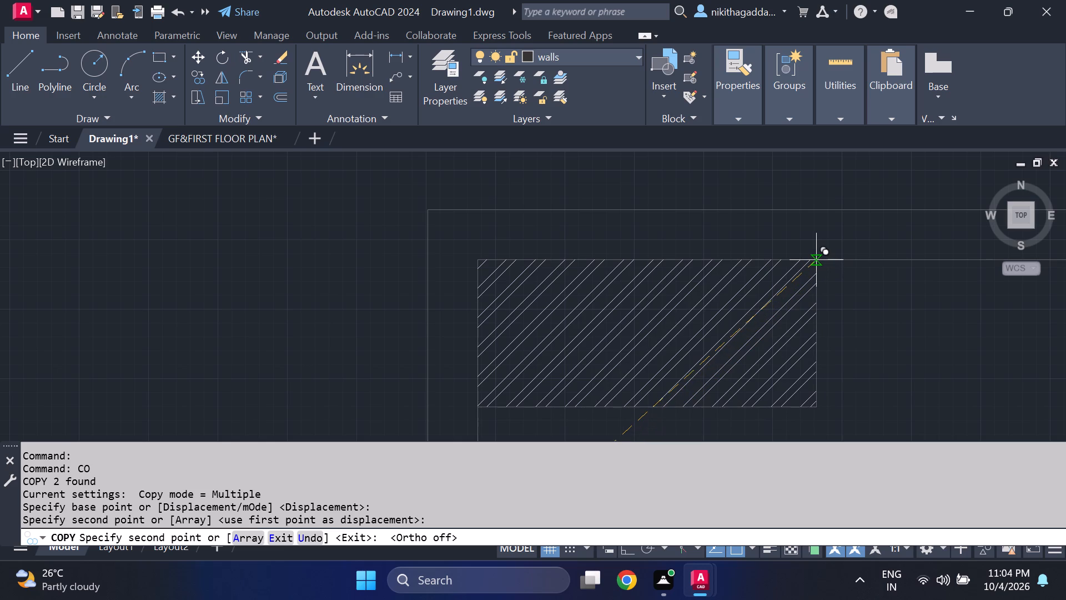
left_click(816, 260)
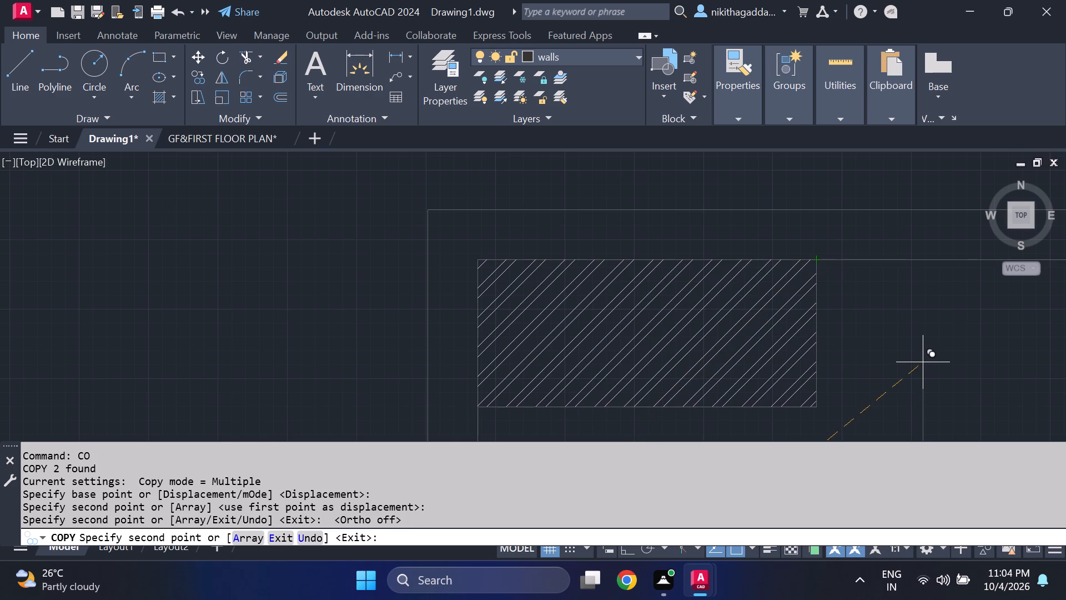
key("Escape")
Hatch the new plan's BEDROOM2 floor with the DOLMIT pattern in colour 248,153,30 at scale 15.
scroll(781, 254, "down", 4)
middle_click_drag(793, 298, 680, 242)
type("HATCH")
key("Return")
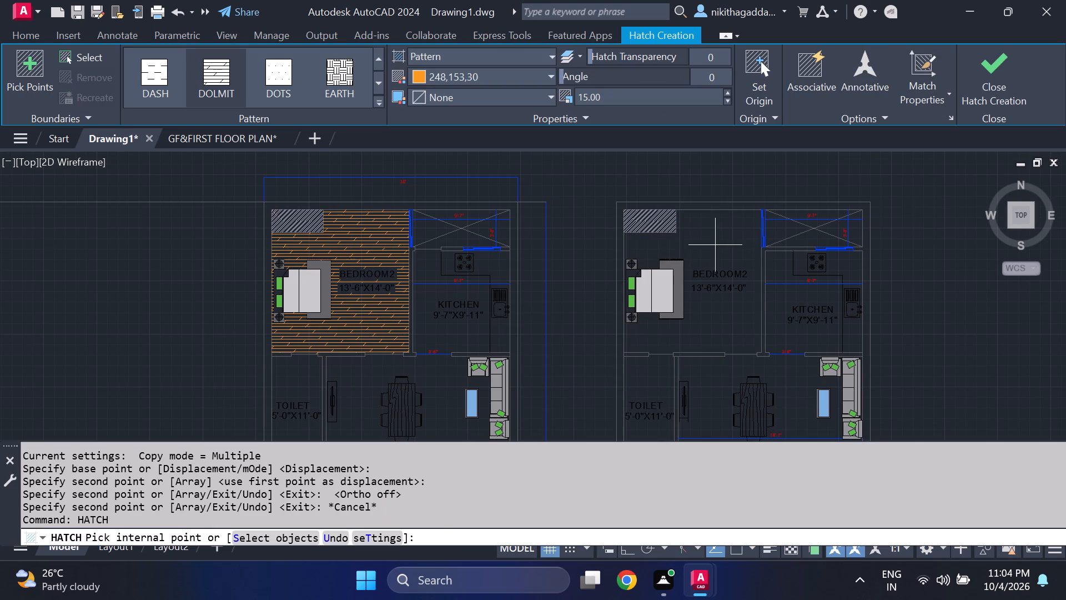
left_click(697, 248)
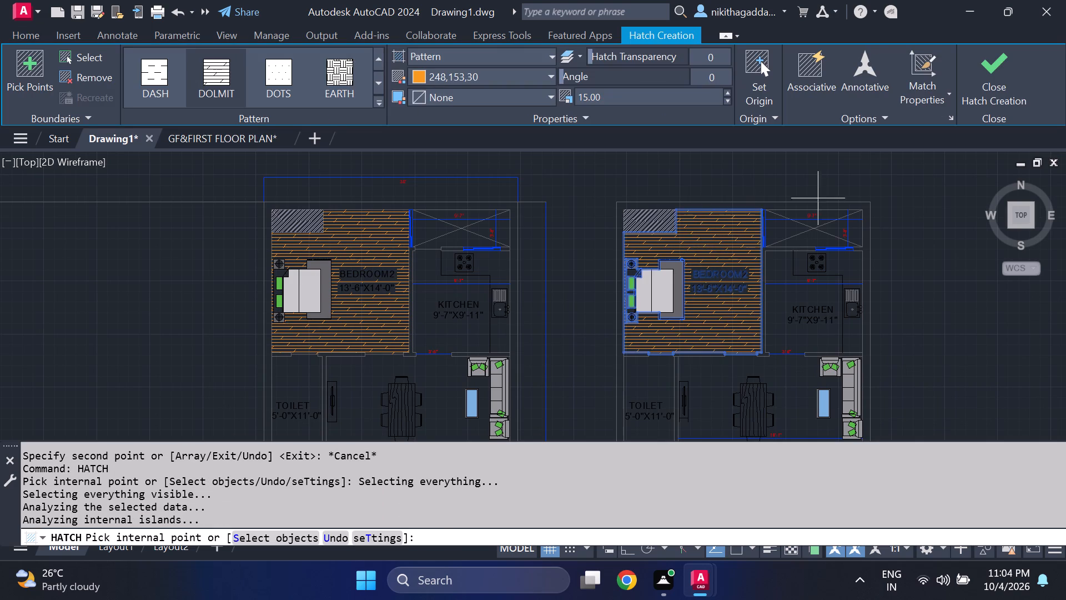
left_click(988, 87)
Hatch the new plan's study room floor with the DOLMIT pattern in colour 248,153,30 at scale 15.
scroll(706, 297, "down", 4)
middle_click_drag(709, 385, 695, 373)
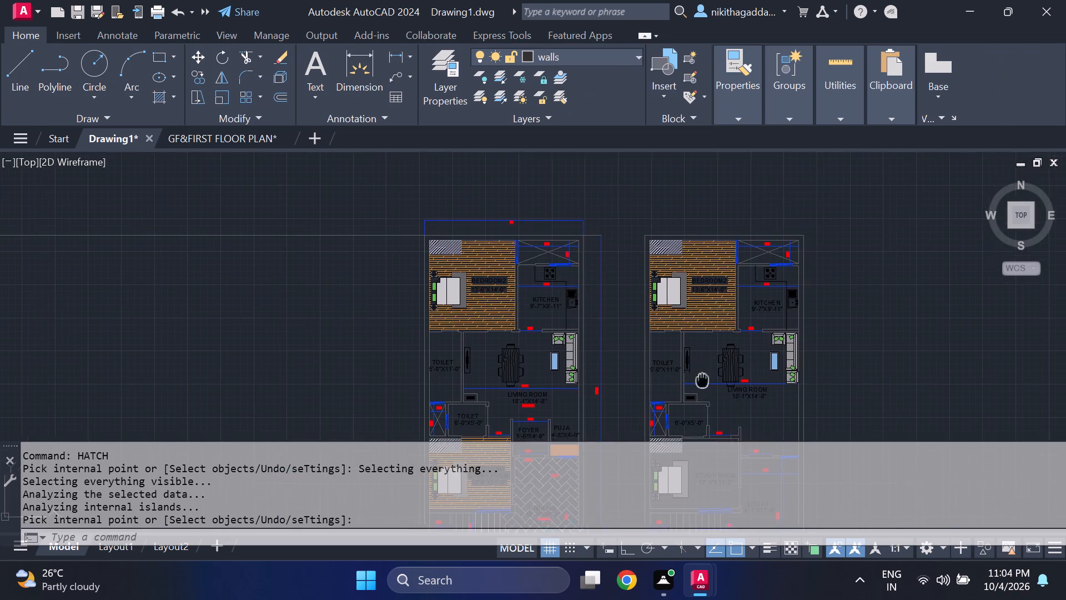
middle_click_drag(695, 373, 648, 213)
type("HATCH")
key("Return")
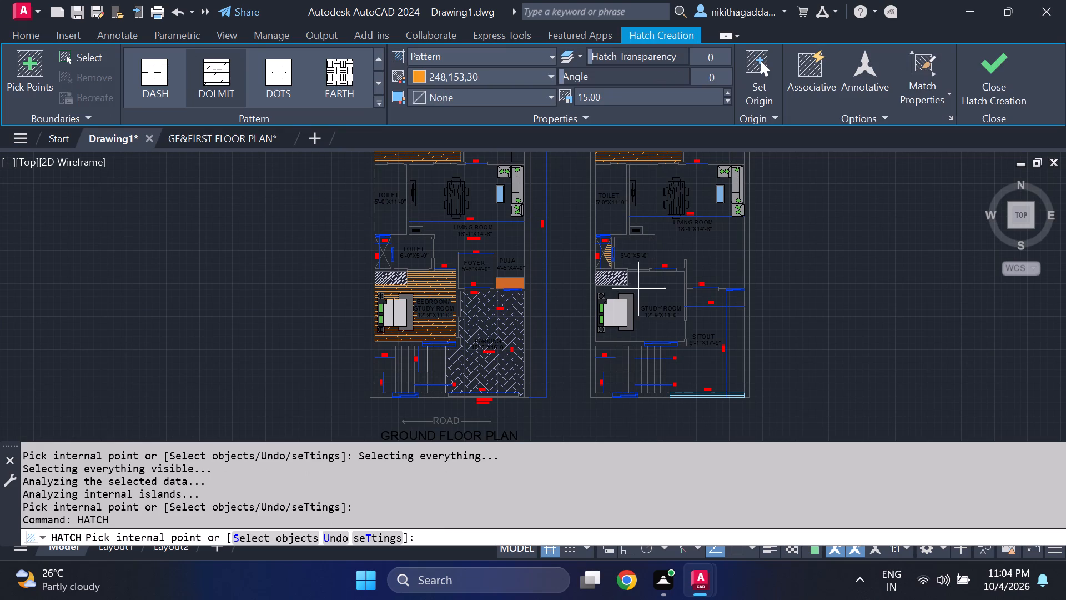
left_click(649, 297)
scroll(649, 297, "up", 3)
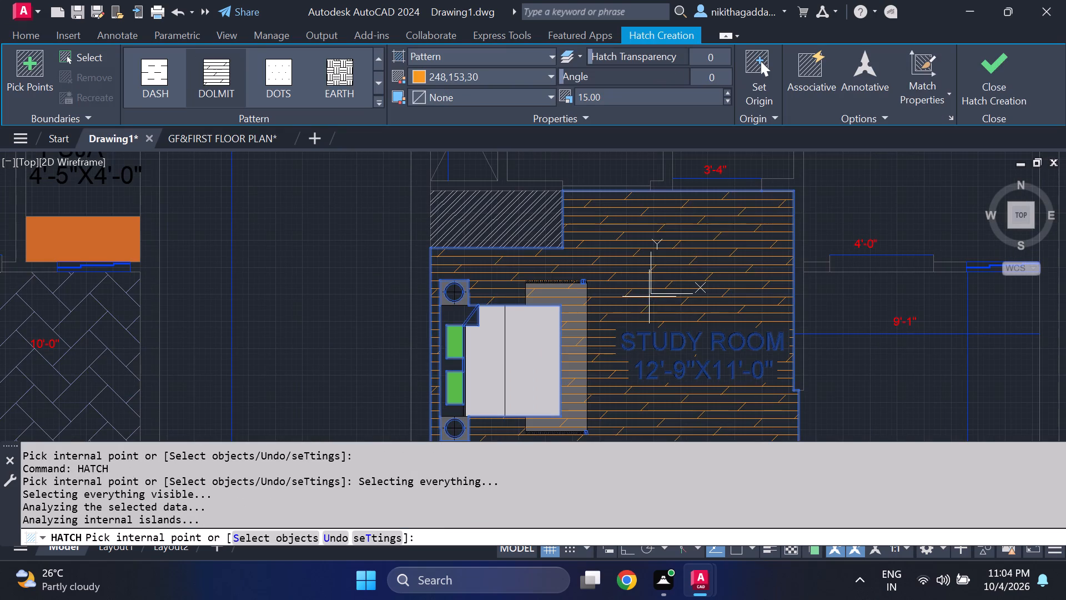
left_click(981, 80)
Change the new plan's STUDY ROOM label to BEDROOM.
scroll(710, 269, "down", 5)
scroll(707, 337, "up", 1)
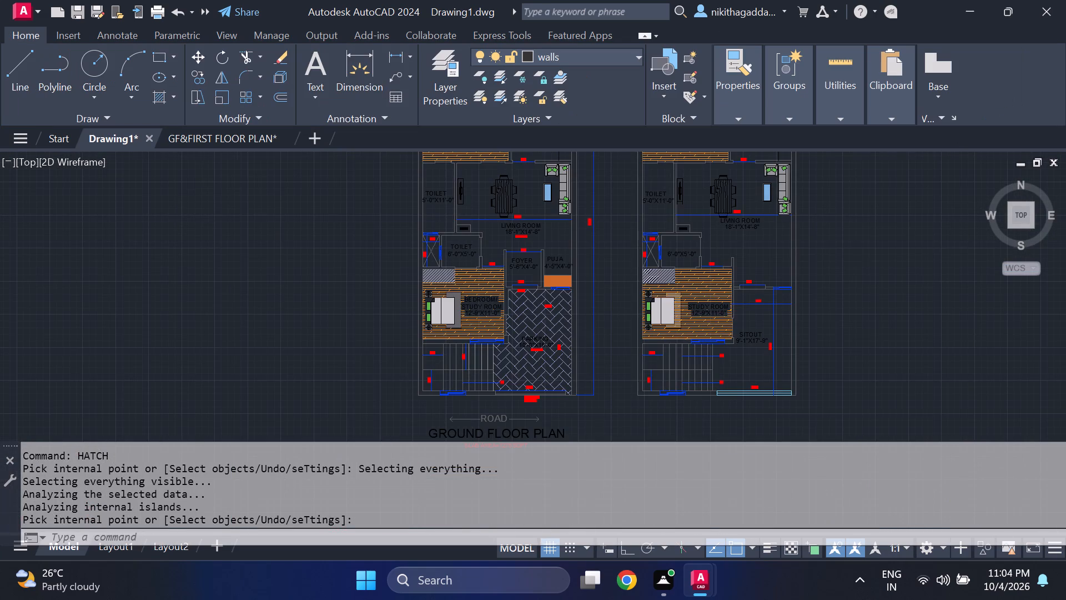
scroll(713, 294, "up", 2)
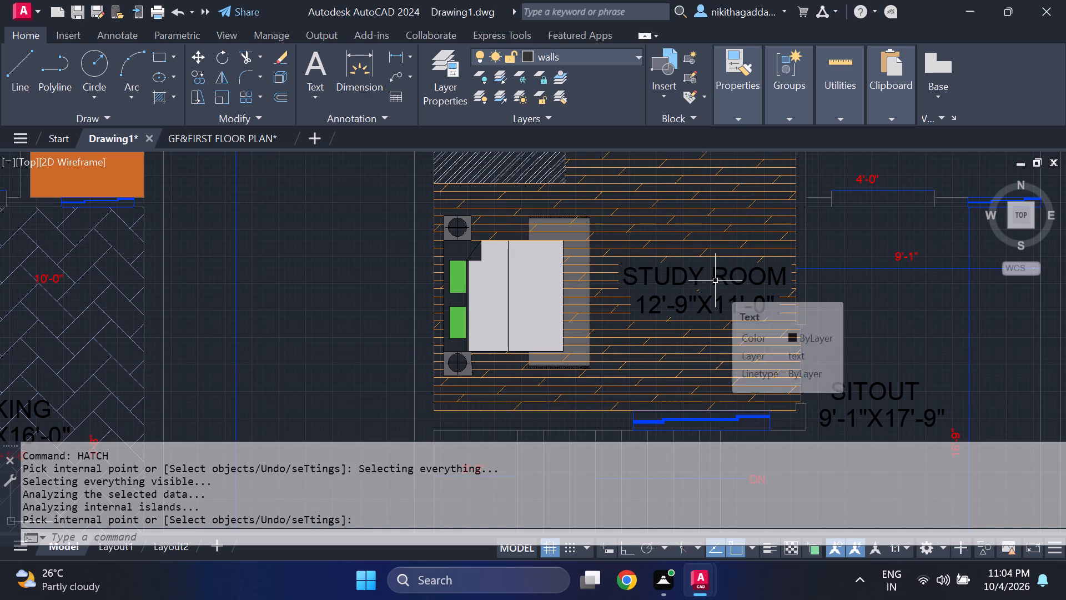
double_click(715, 280)
key("Delete")
type("BEDROOM")
key("Return")
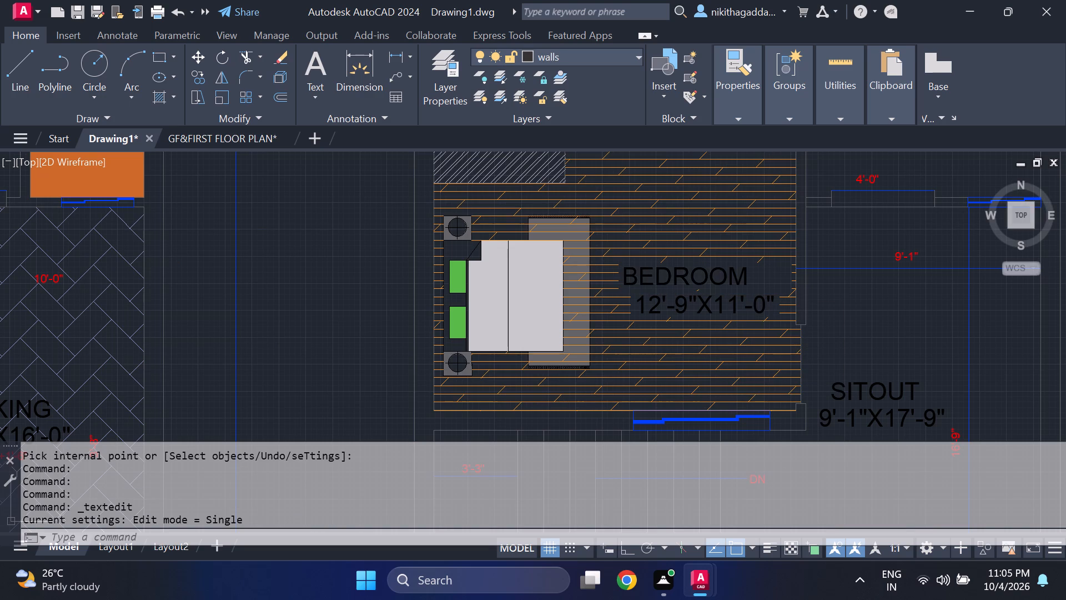
Move the new plan's BEDROOM label so it sits centred above its 12'-9"X11'-0" size text.
scroll(716, 281, "down", 2)
scroll(714, 278, "up", 2)
left_click(726, 279)
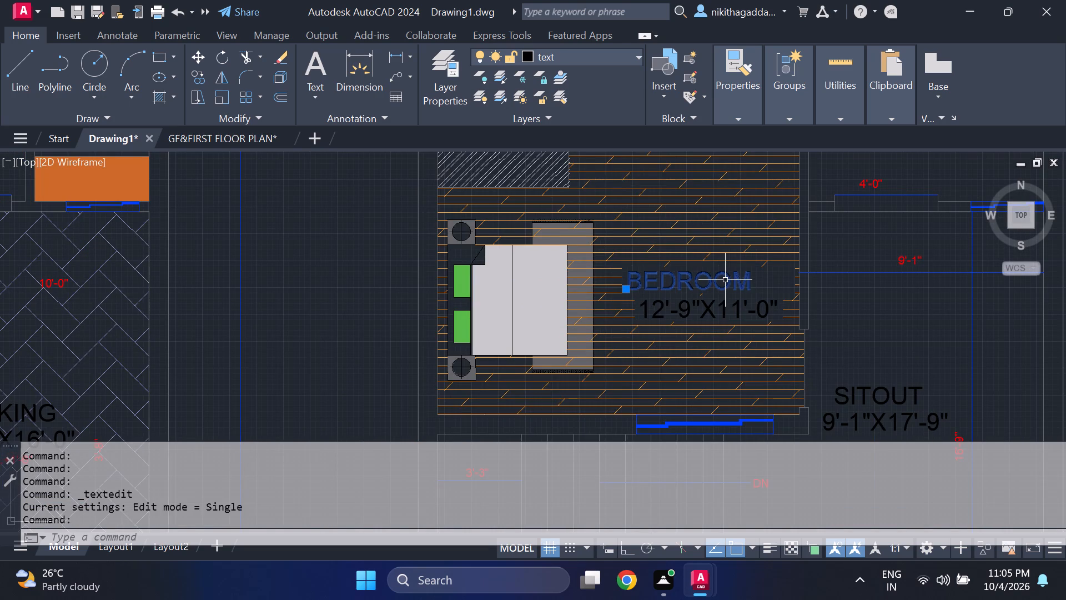
key("m")
key("Return")
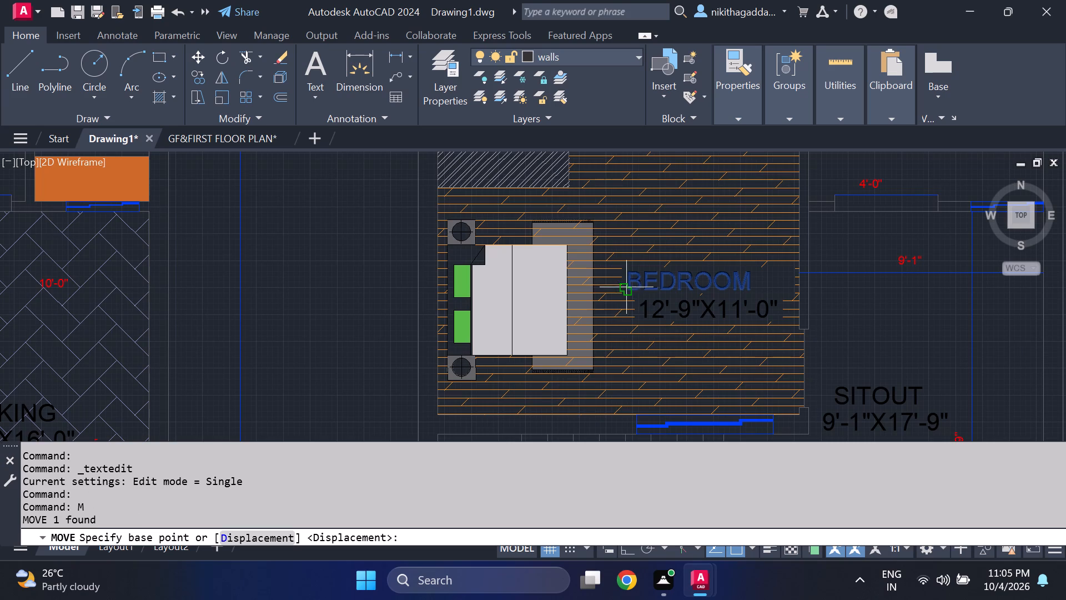
left_click(637, 286)
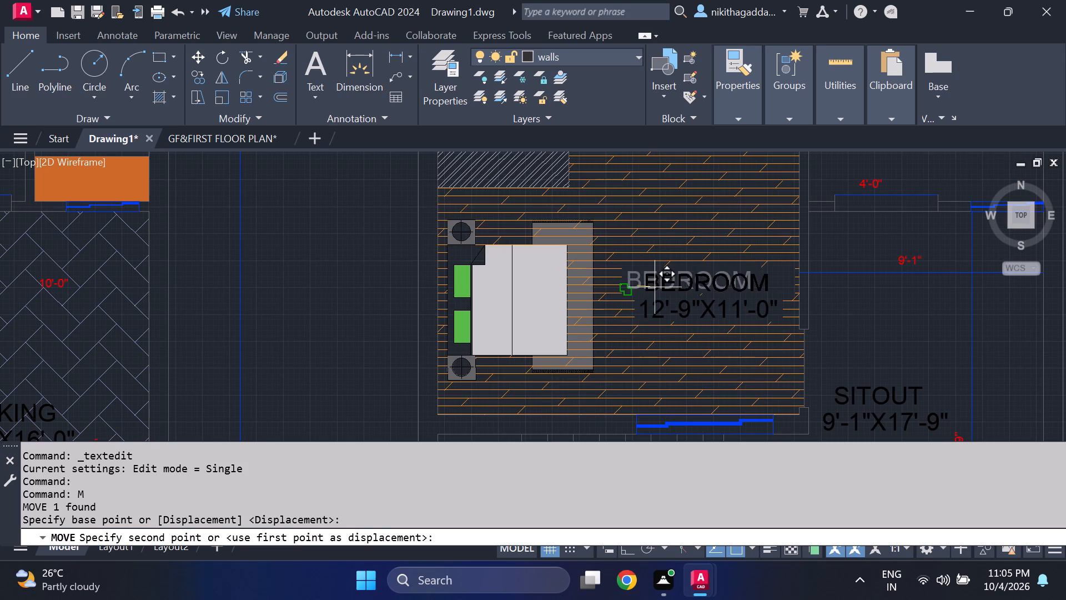
left_click(655, 286)
left_click(641, 287)
key("m")
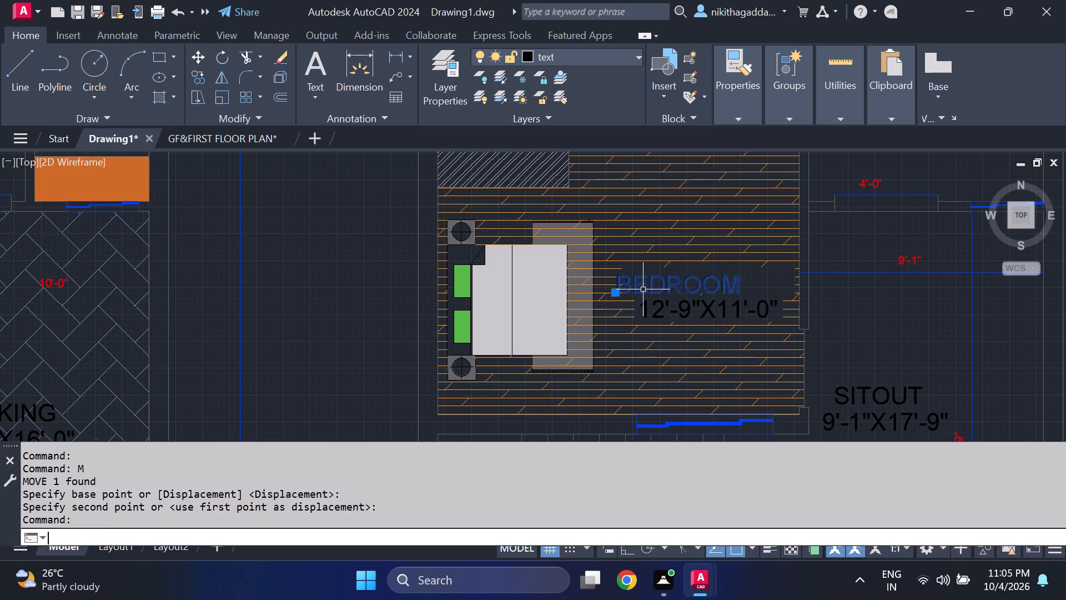
key("Return")
scroll(637, 274, "up", 3)
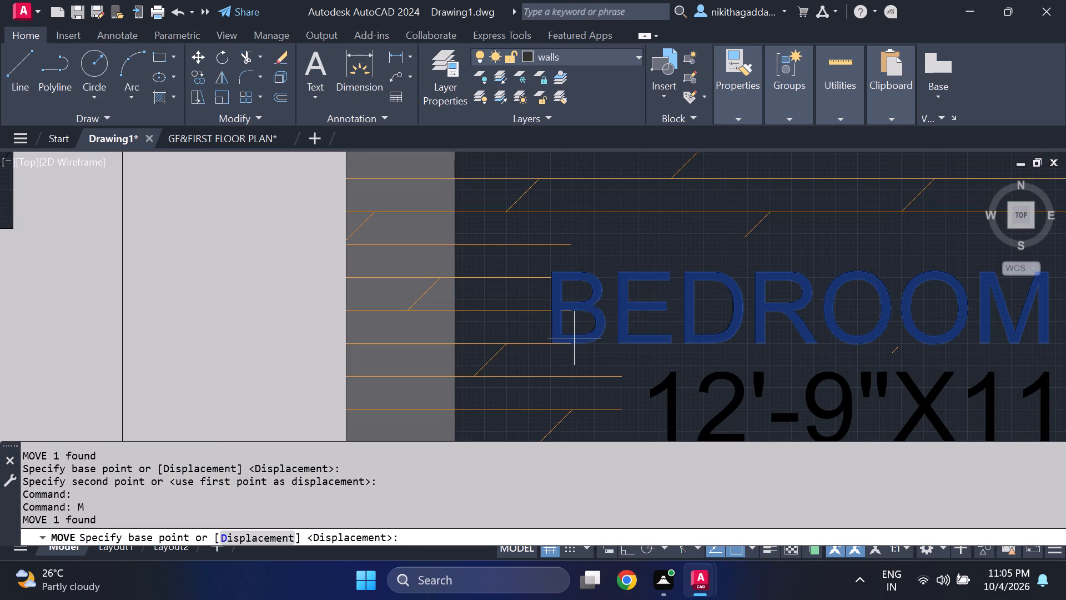
left_click(553, 339)
scroll(673, 344, "up", 1)
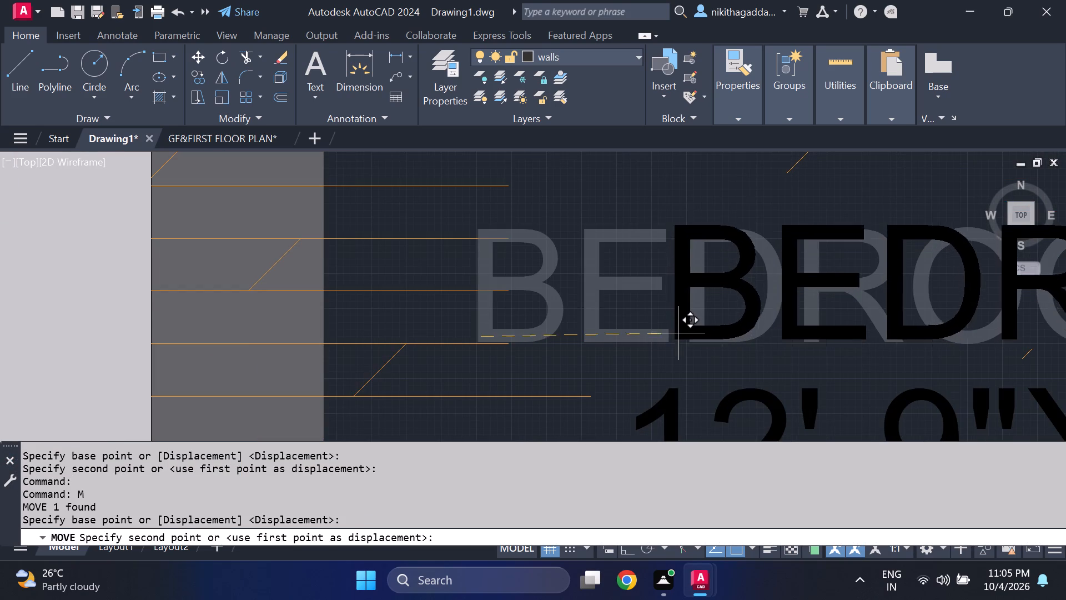
left_click(680, 326)
scroll(672, 318, "down", 5)
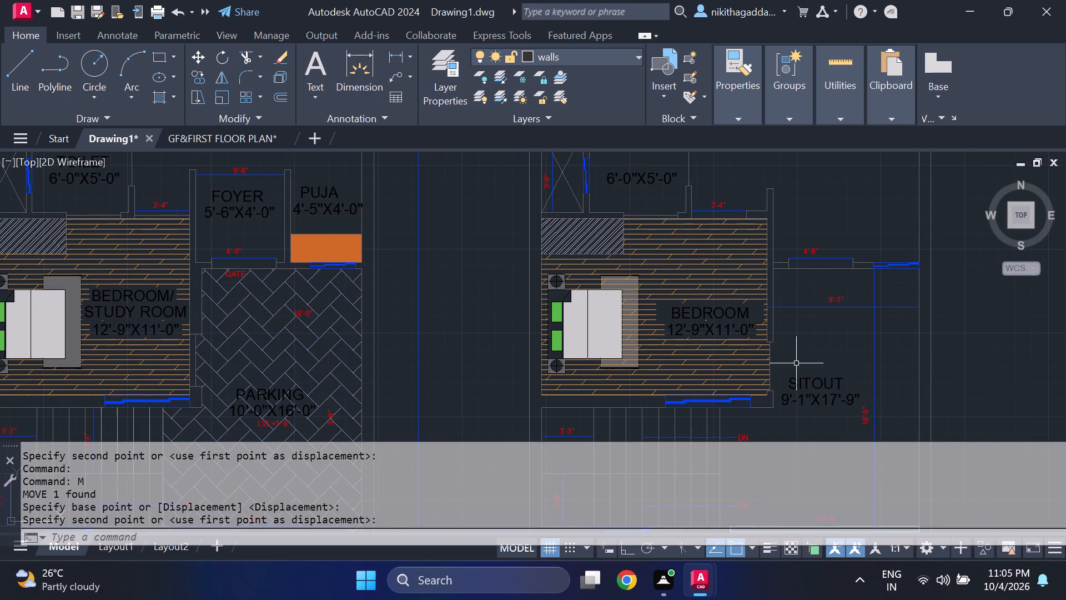
Replace the floor hatch around the moved BEDROOM label with a fresh DOLMIT hatch in colour 248,153,30 at scale 15.
scroll(699, 290, "down", 3)
scroll(697, 285, "up", 2)
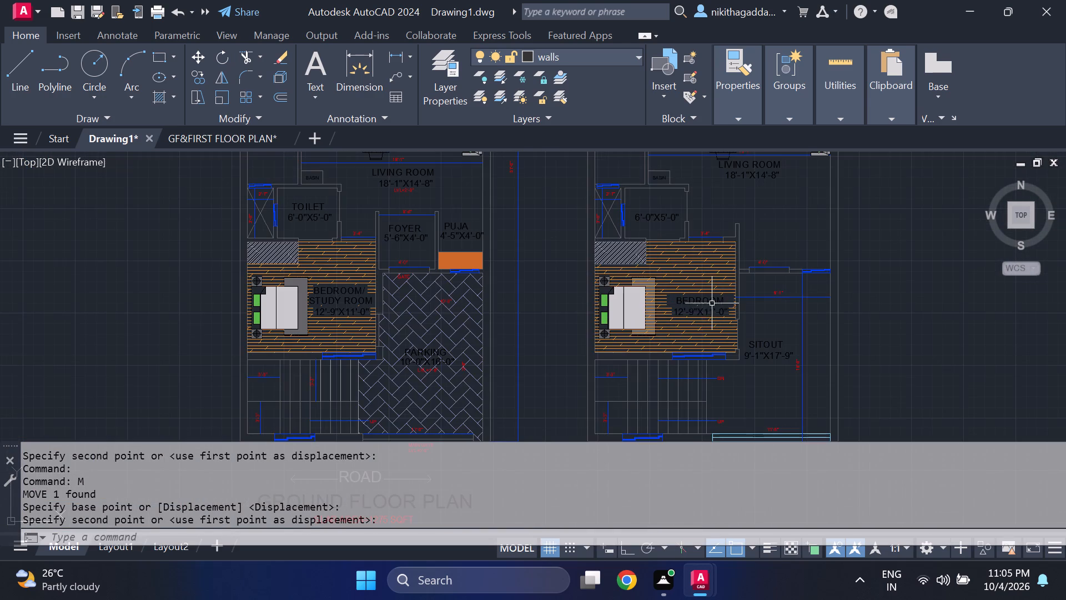
left_click(692, 262)
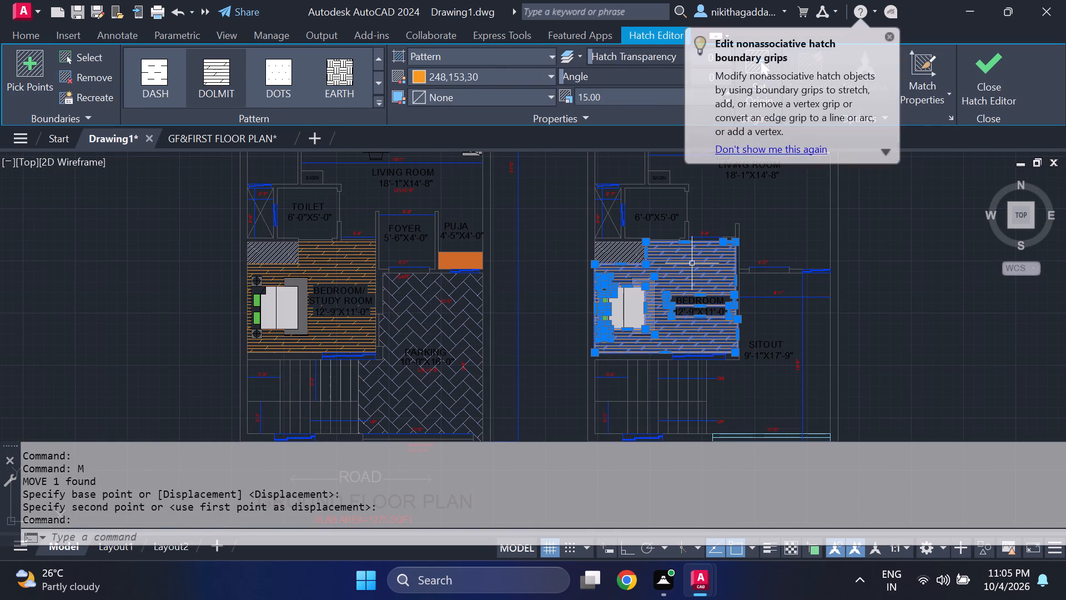
key("Delete")
type("HATCH")
key("Return")
left_click(691, 263)
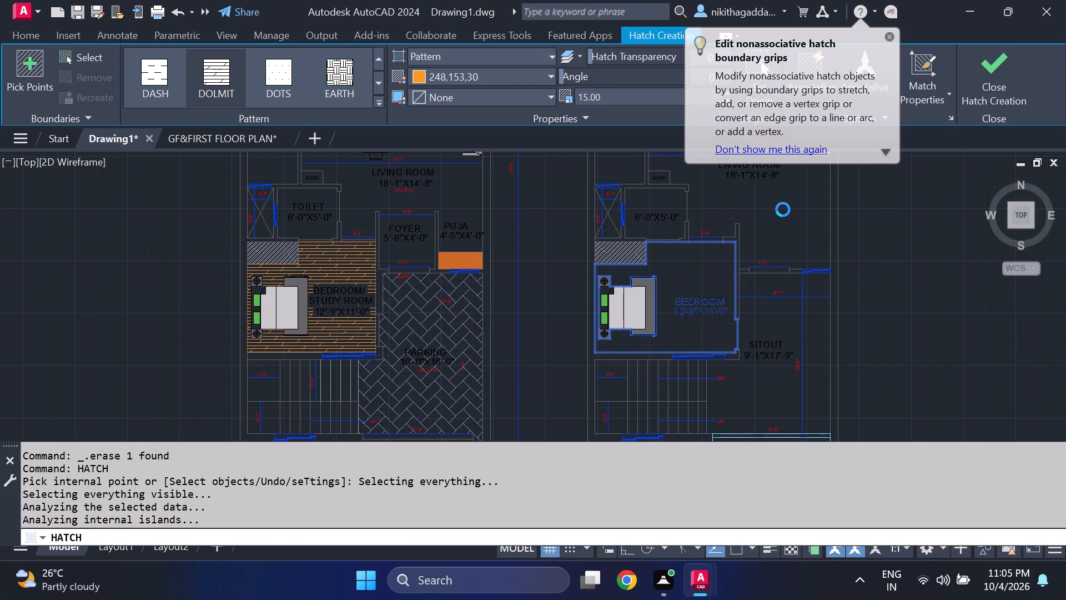
left_click(992, 70)
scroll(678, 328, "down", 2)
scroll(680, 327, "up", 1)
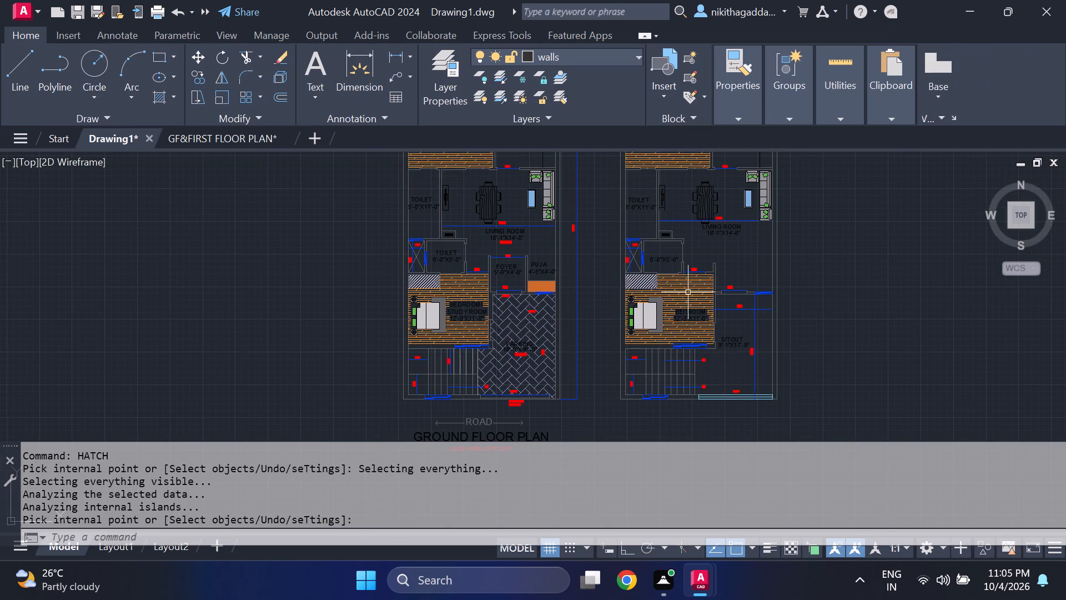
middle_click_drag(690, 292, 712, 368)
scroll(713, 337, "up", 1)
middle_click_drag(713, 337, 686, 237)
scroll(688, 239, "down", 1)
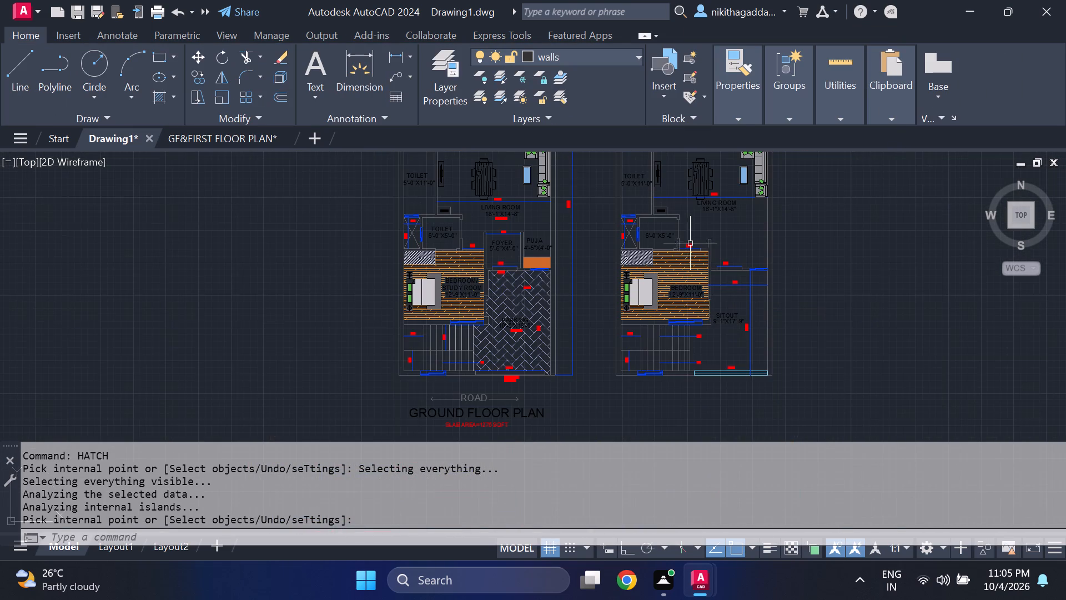
Copy the road marking, plan title and slab area text horizontally from below the ground floor plan to below the new plan, about 35'-8.50" away.
middle_click_drag(725, 312, 700, 276)
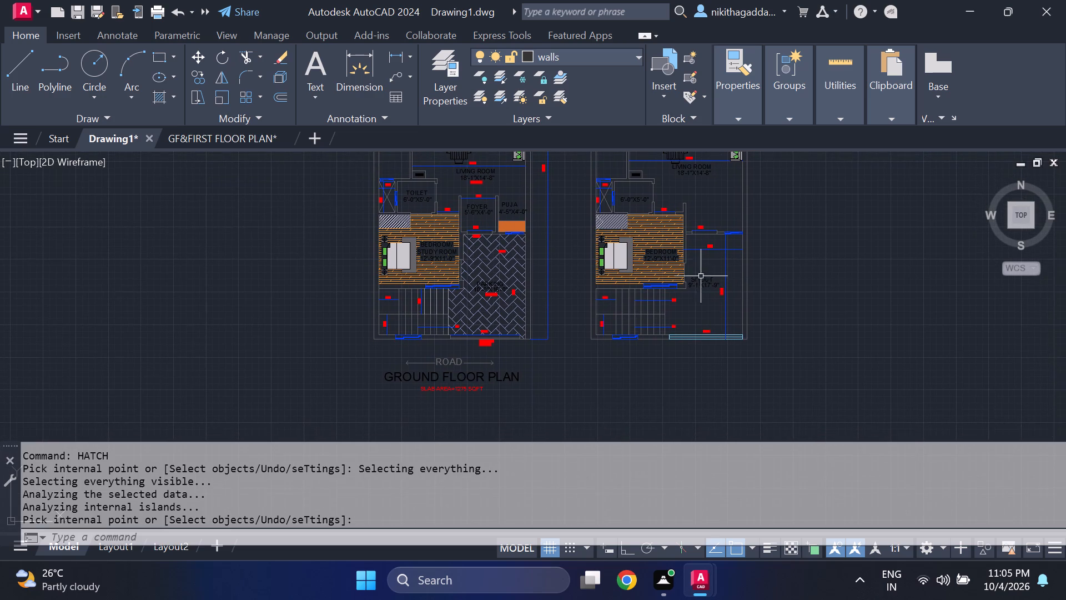
scroll(453, 367, "up", 1)
left_click(484, 344)
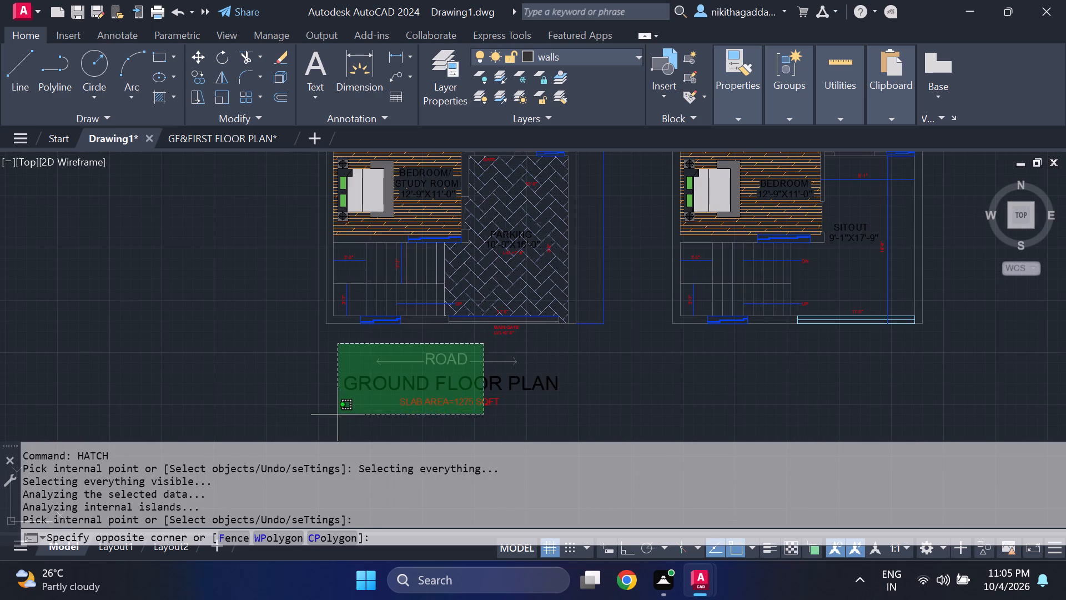
left_click(337, 412)
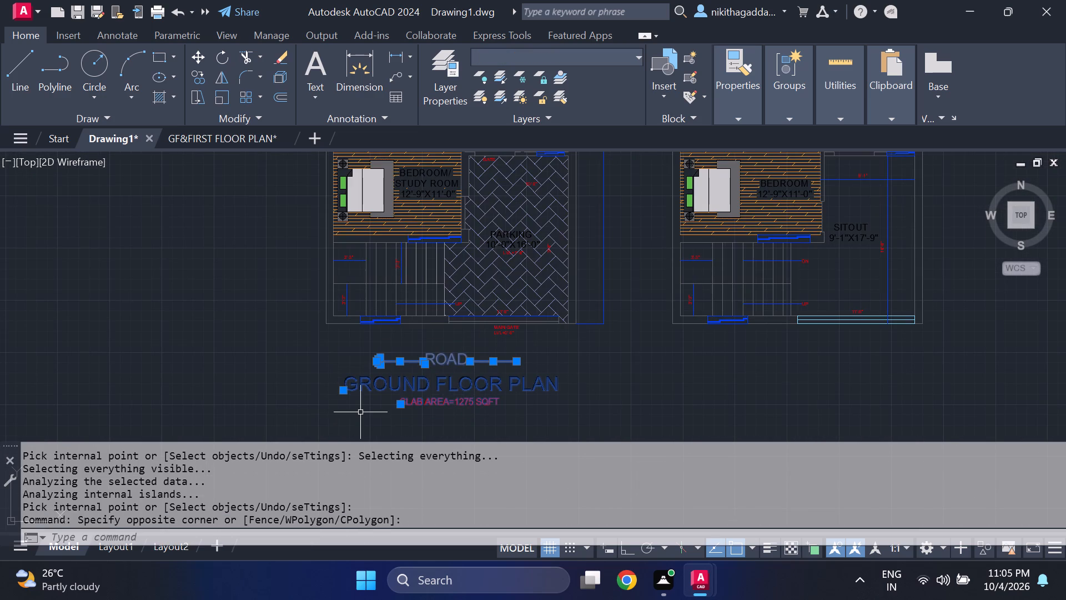
type("CO")
key("Return")
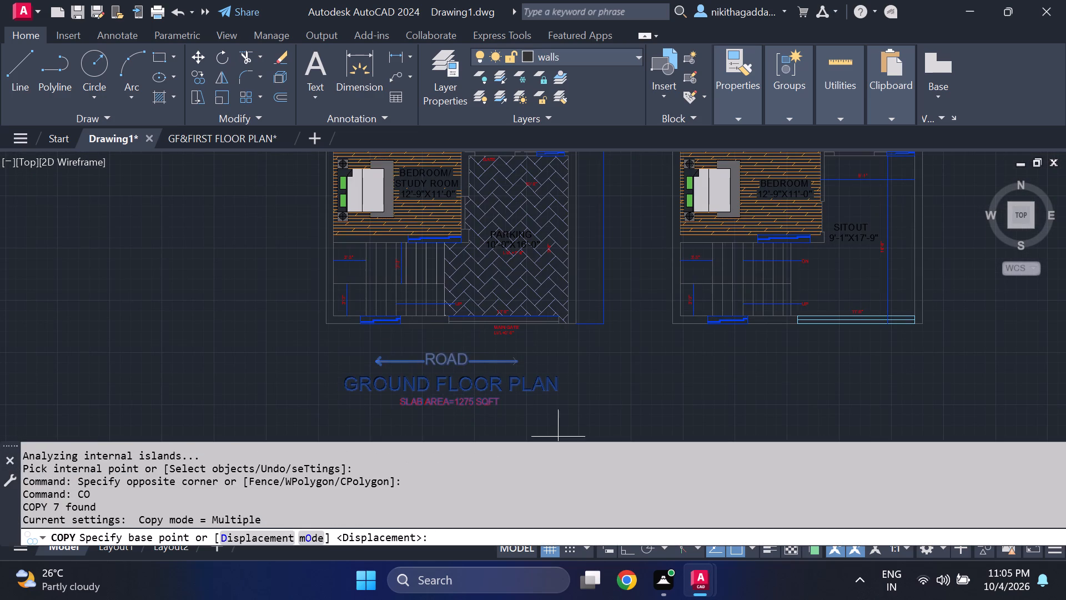
left_click(522, 356)
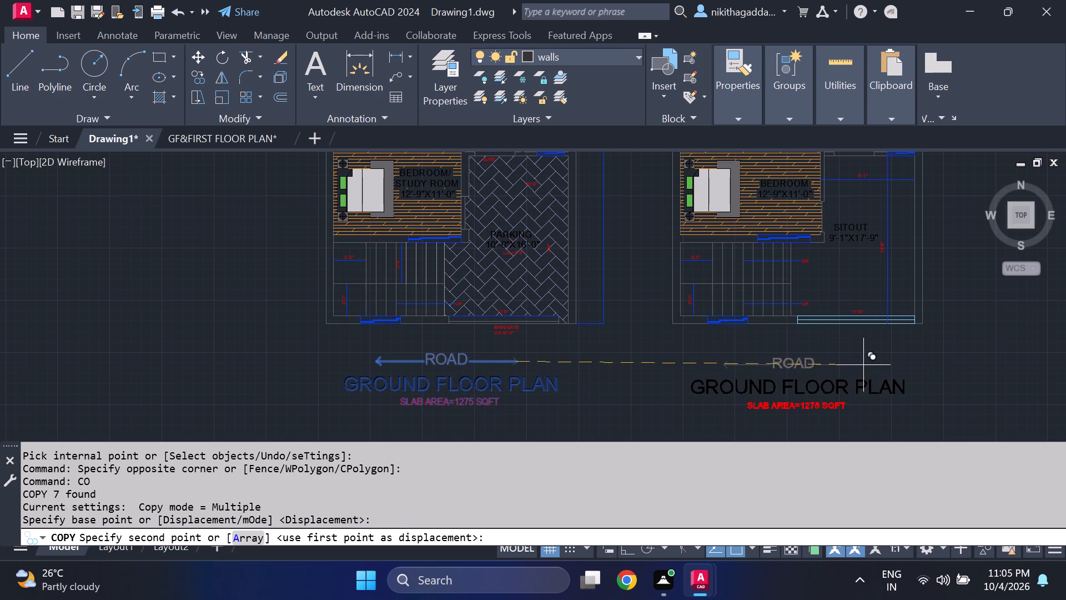
key("F8")
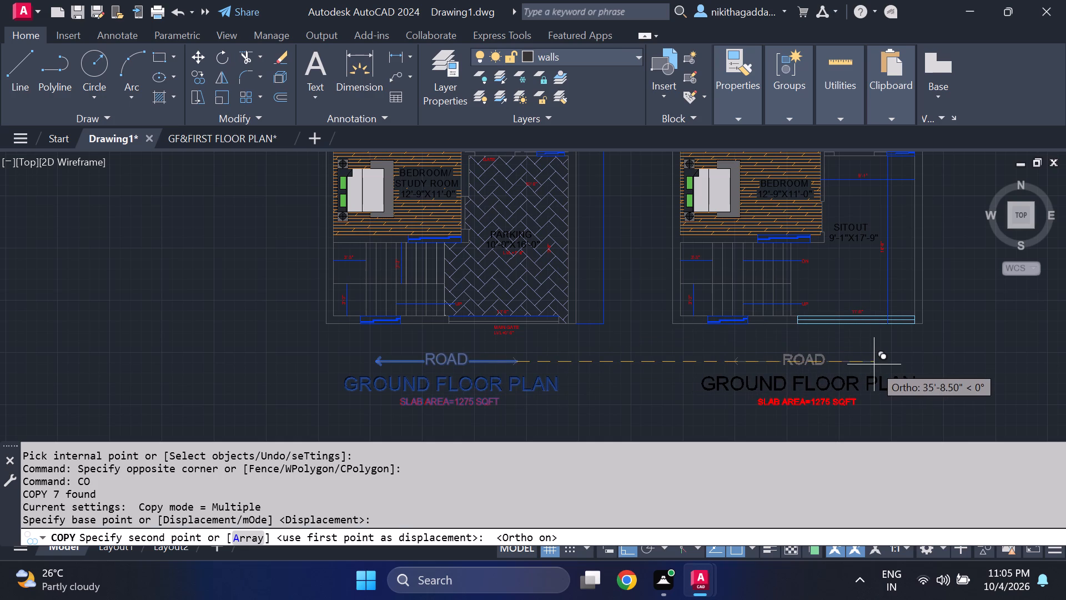
left_click(874, 364)
key("Escape")
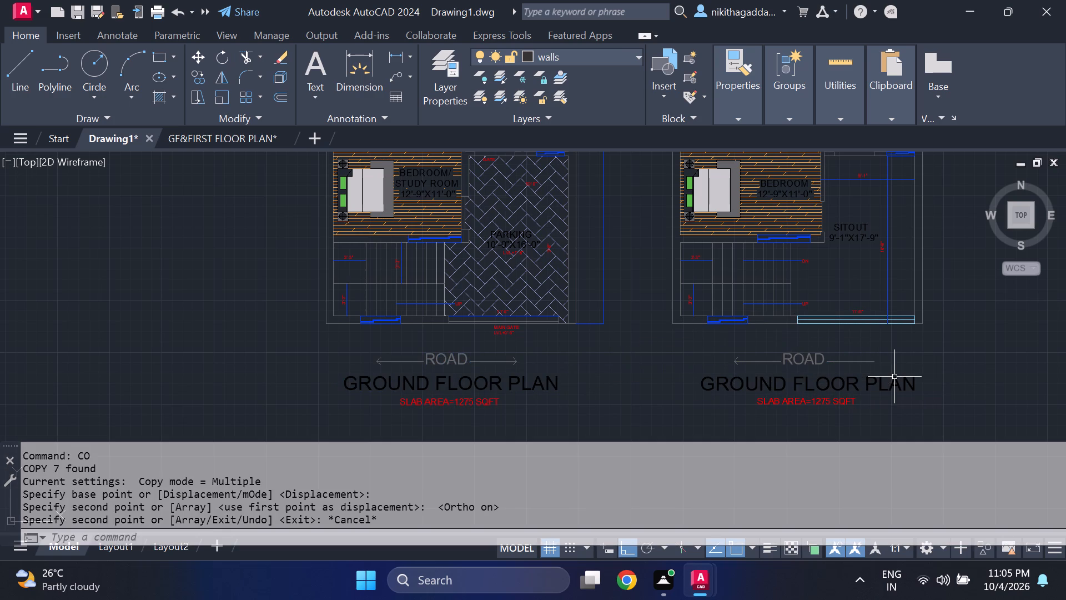
Change the copied title below the new plan to FIRST FLOOR PLAN.
scroll(711, 335, "down", 3)
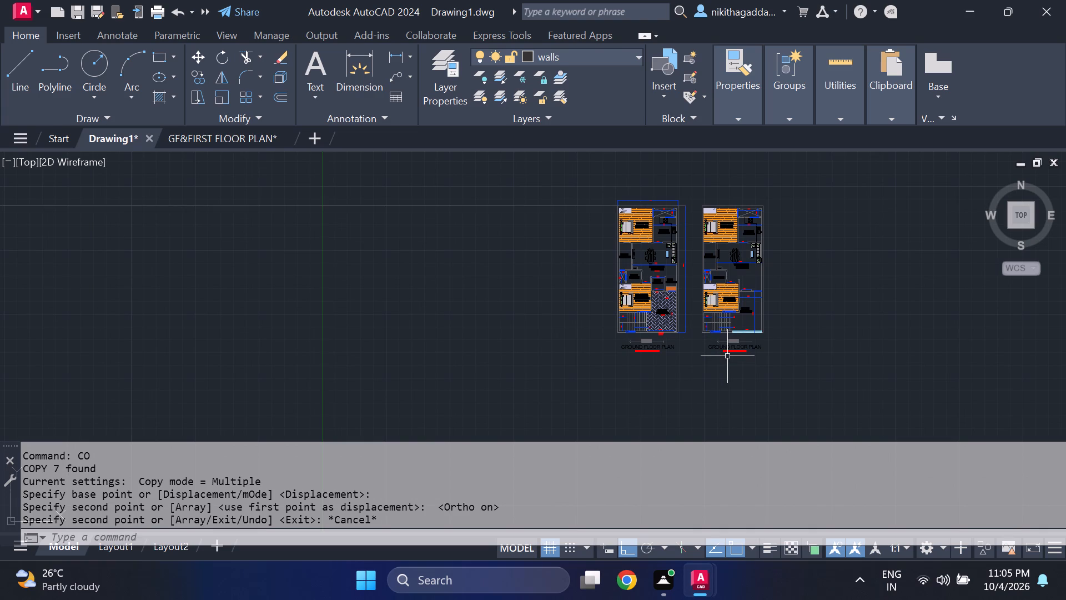
scroll(728, 356, "up", 3)
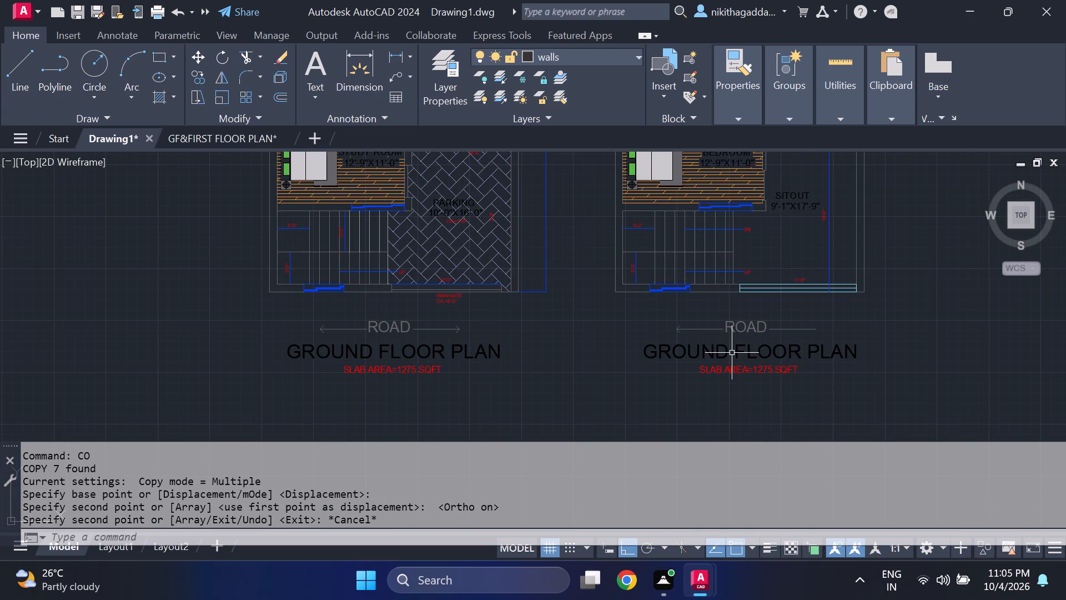
double_click(732, 353)
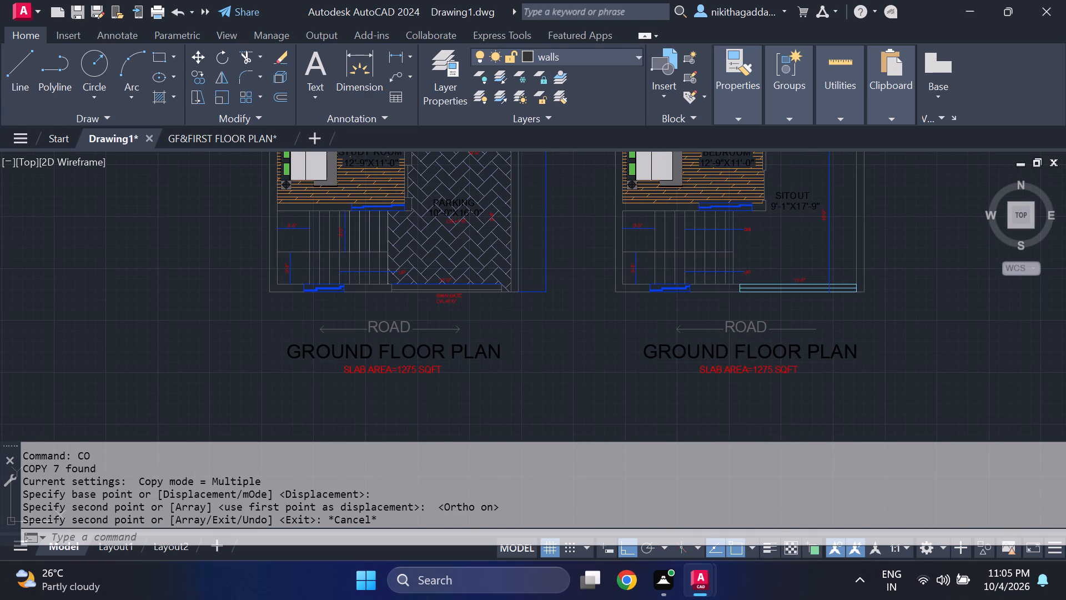
double_click(720, 351)
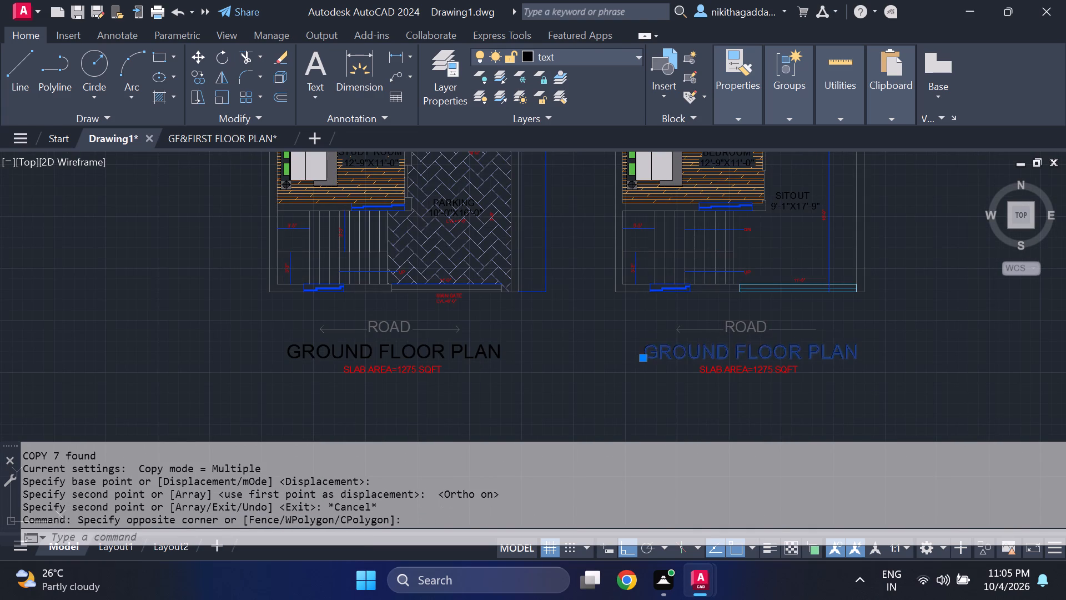
left_click(725, 351)
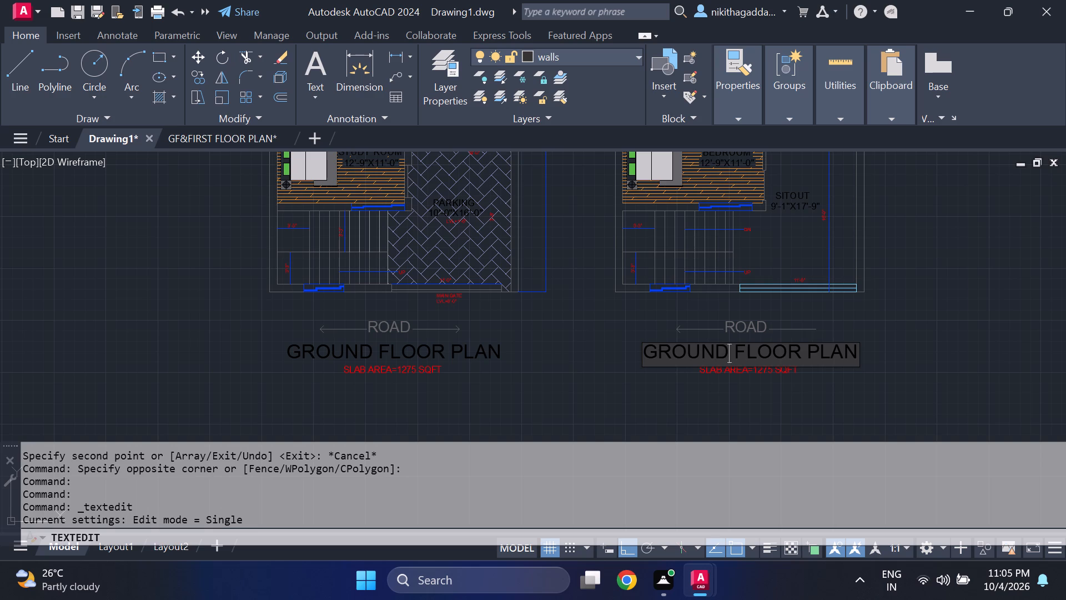
key("BackSpace")
key("BackSpace")
key("BackSpace")
key("BackSpace")
key("BackSpace")
key("BackSpace")
key("BackSpace")
key("BackSpace")
type("FIRST")
key("Return")
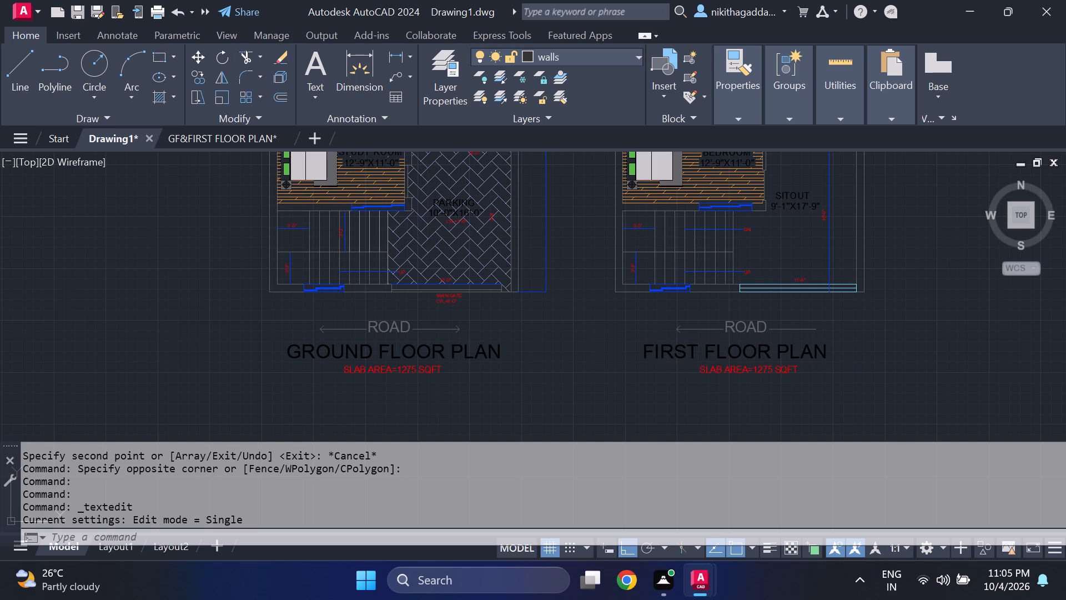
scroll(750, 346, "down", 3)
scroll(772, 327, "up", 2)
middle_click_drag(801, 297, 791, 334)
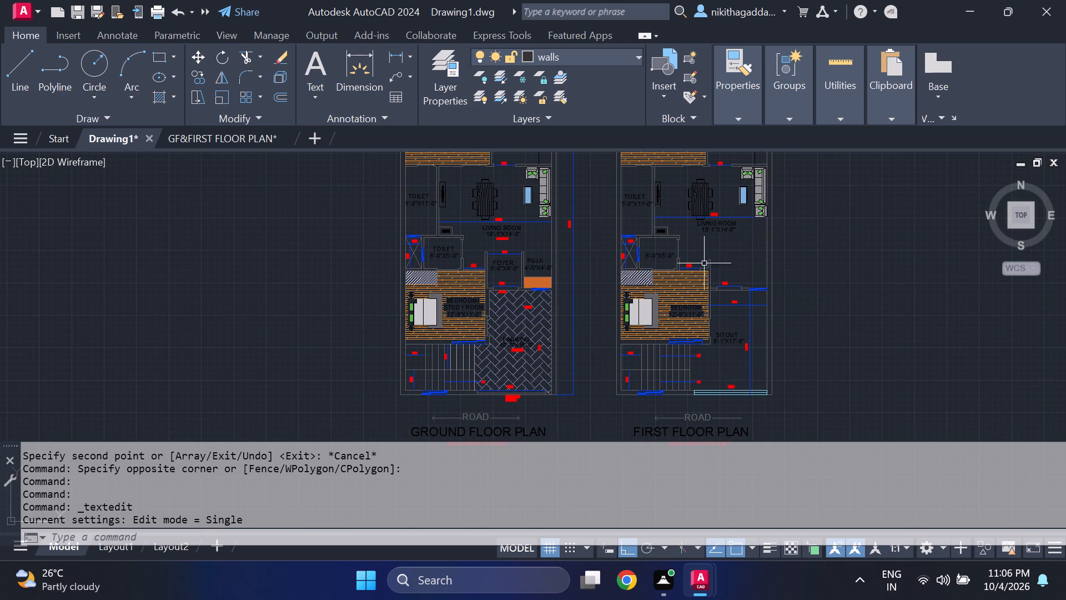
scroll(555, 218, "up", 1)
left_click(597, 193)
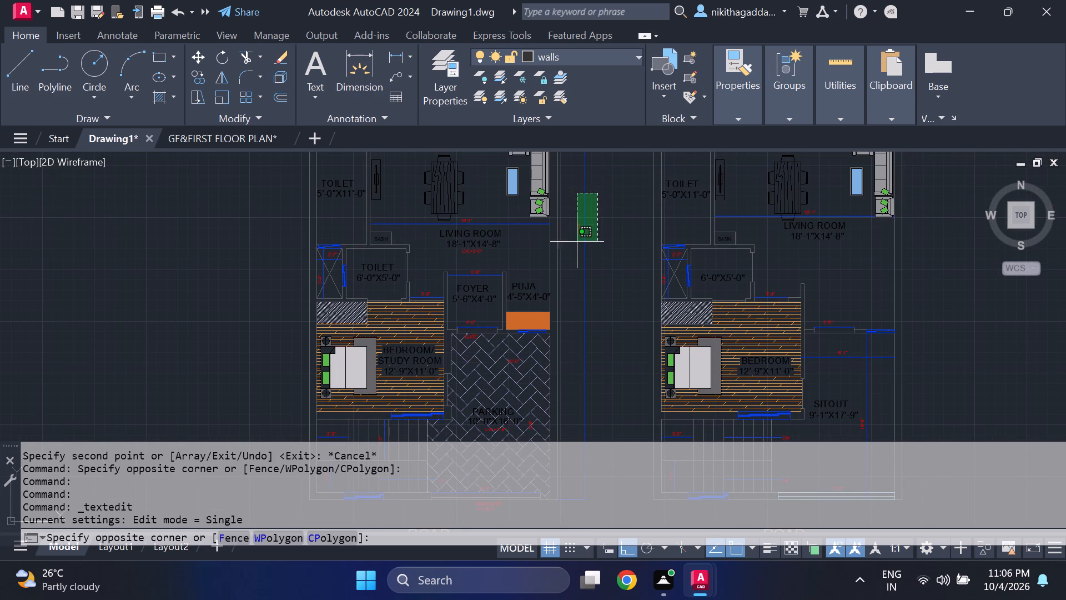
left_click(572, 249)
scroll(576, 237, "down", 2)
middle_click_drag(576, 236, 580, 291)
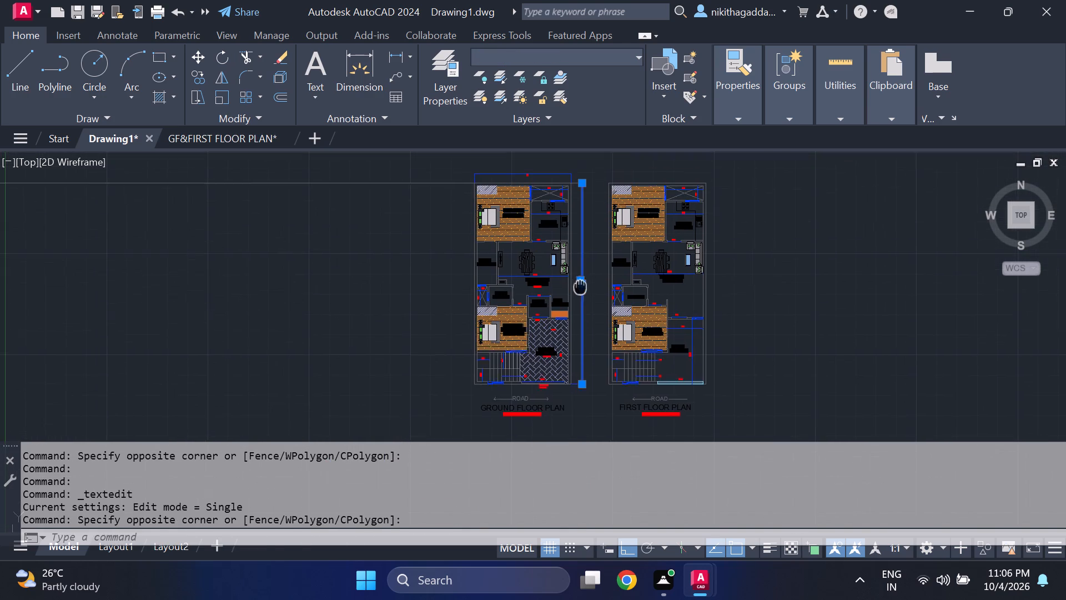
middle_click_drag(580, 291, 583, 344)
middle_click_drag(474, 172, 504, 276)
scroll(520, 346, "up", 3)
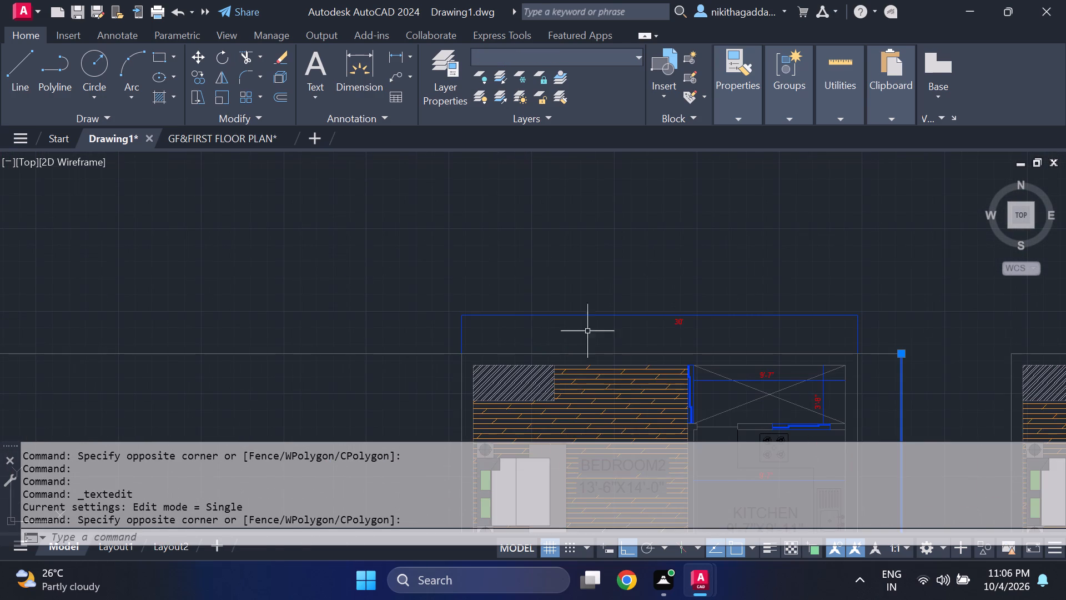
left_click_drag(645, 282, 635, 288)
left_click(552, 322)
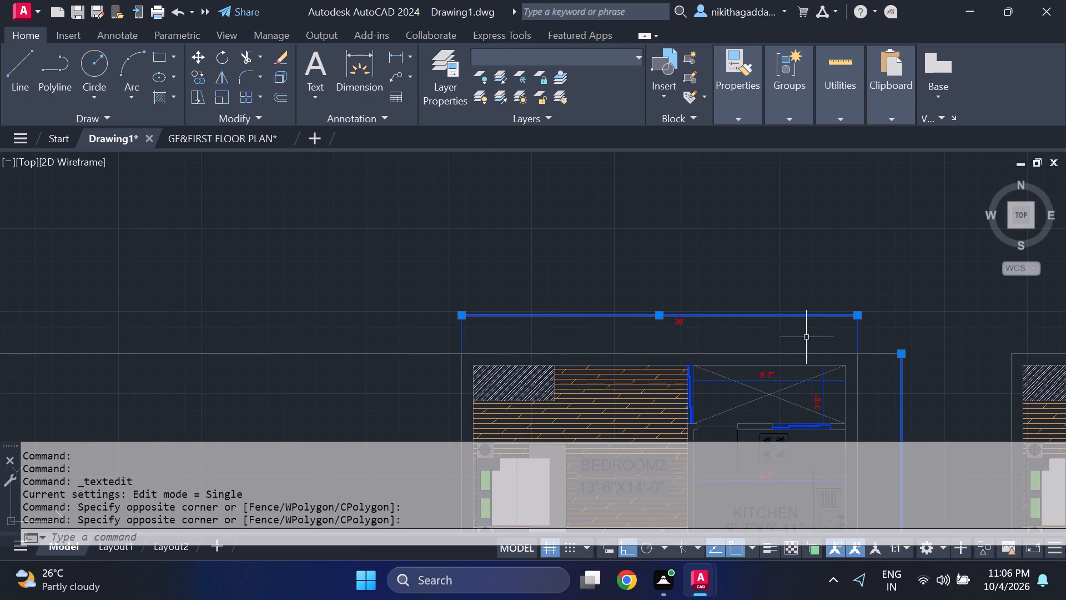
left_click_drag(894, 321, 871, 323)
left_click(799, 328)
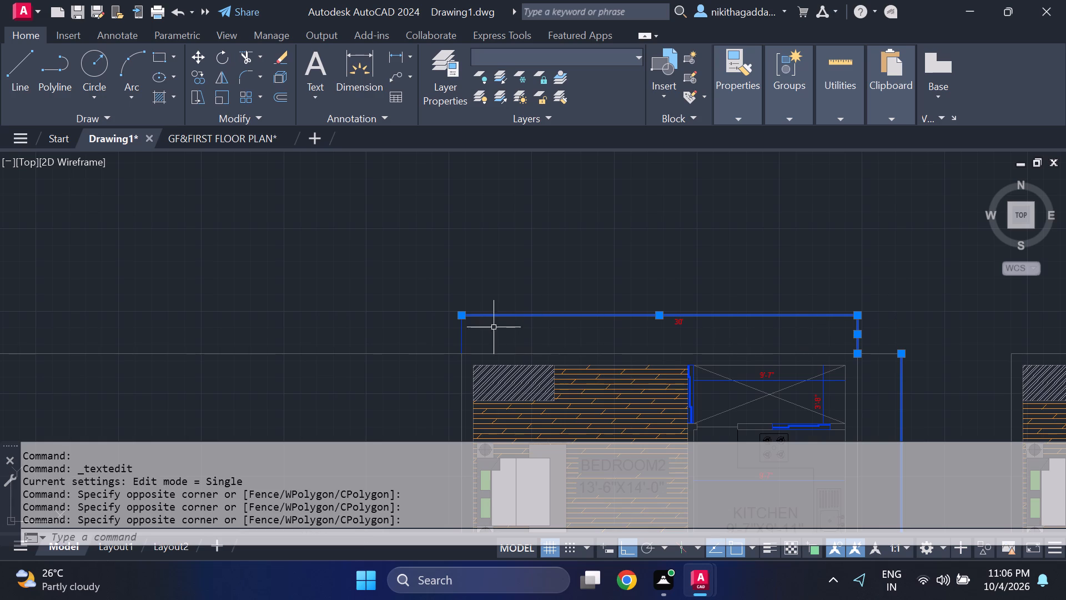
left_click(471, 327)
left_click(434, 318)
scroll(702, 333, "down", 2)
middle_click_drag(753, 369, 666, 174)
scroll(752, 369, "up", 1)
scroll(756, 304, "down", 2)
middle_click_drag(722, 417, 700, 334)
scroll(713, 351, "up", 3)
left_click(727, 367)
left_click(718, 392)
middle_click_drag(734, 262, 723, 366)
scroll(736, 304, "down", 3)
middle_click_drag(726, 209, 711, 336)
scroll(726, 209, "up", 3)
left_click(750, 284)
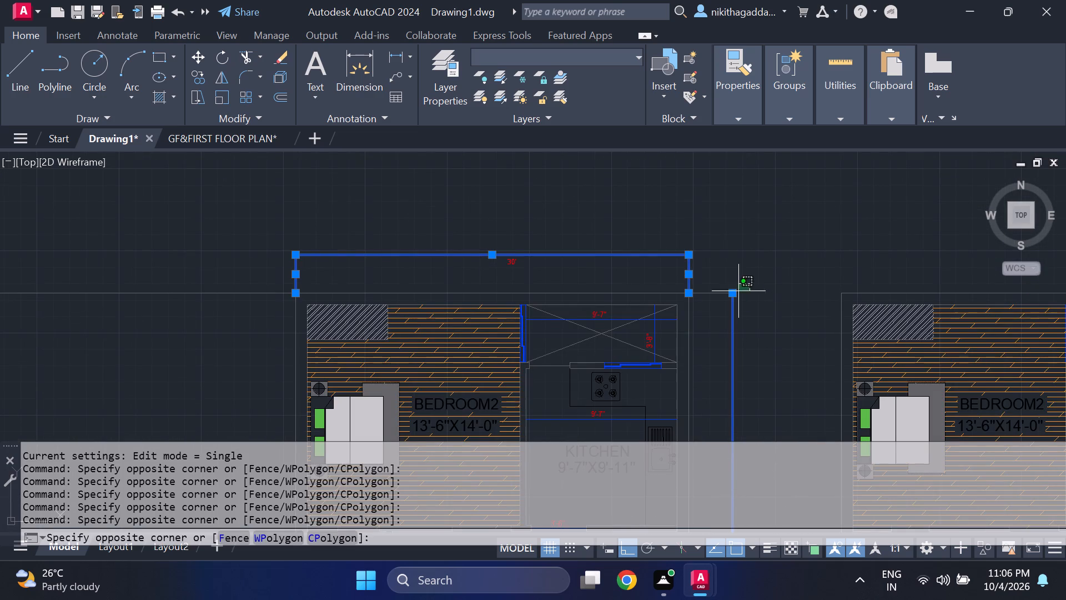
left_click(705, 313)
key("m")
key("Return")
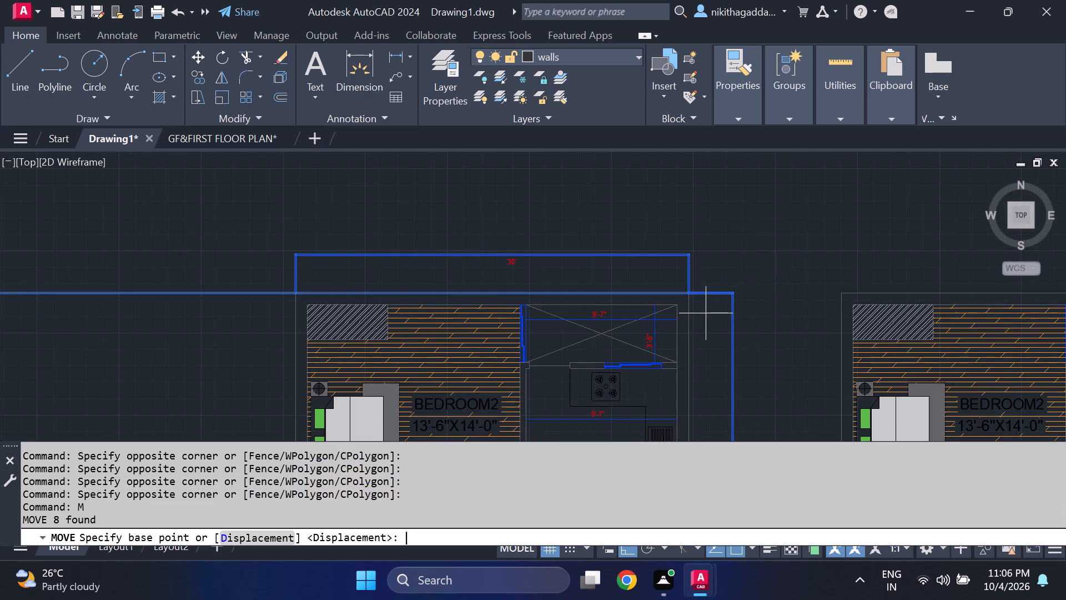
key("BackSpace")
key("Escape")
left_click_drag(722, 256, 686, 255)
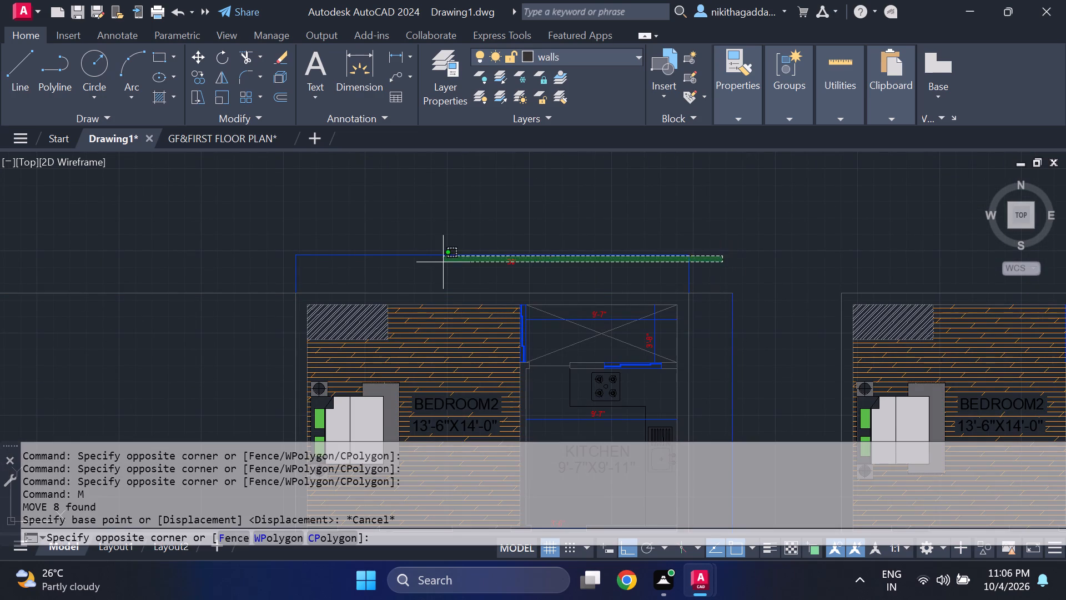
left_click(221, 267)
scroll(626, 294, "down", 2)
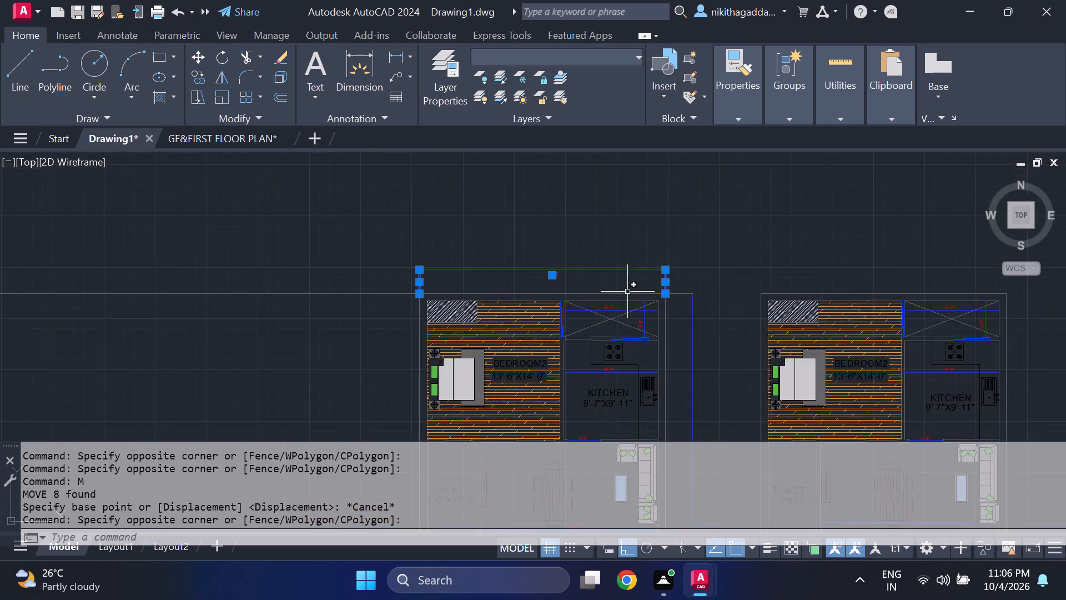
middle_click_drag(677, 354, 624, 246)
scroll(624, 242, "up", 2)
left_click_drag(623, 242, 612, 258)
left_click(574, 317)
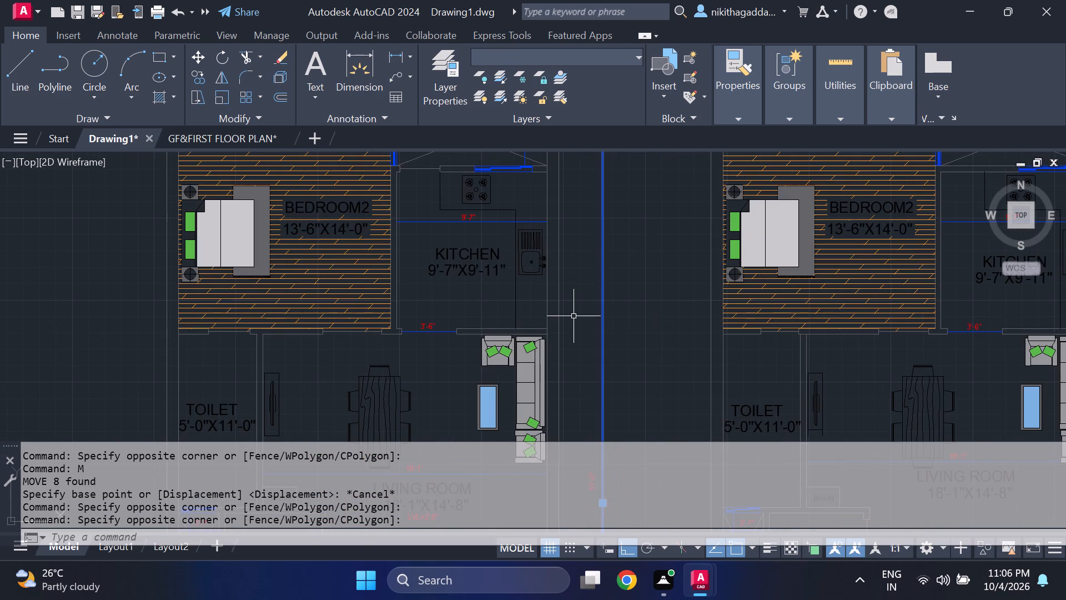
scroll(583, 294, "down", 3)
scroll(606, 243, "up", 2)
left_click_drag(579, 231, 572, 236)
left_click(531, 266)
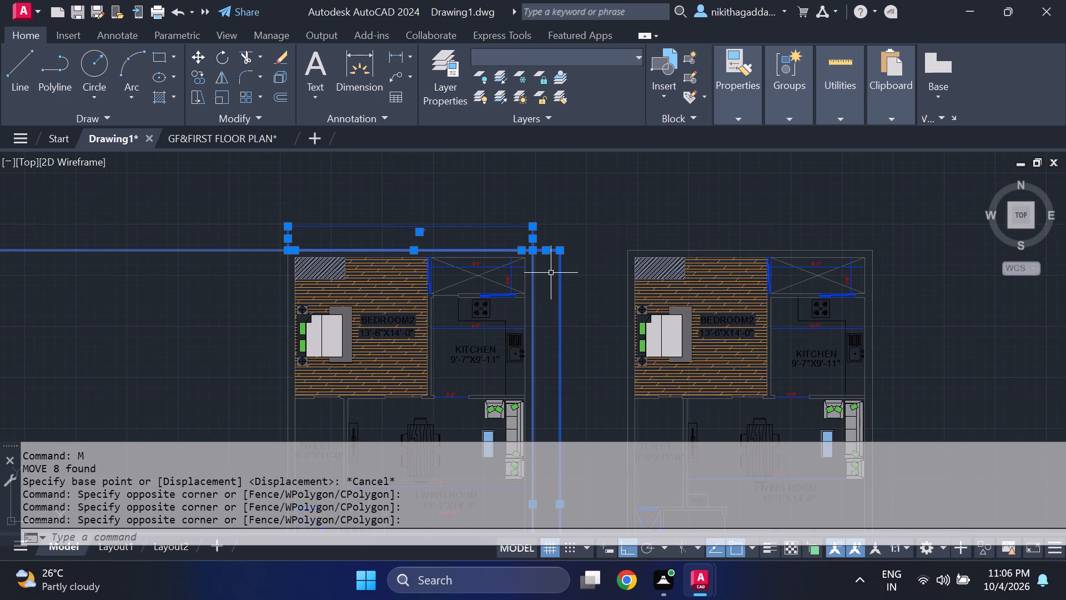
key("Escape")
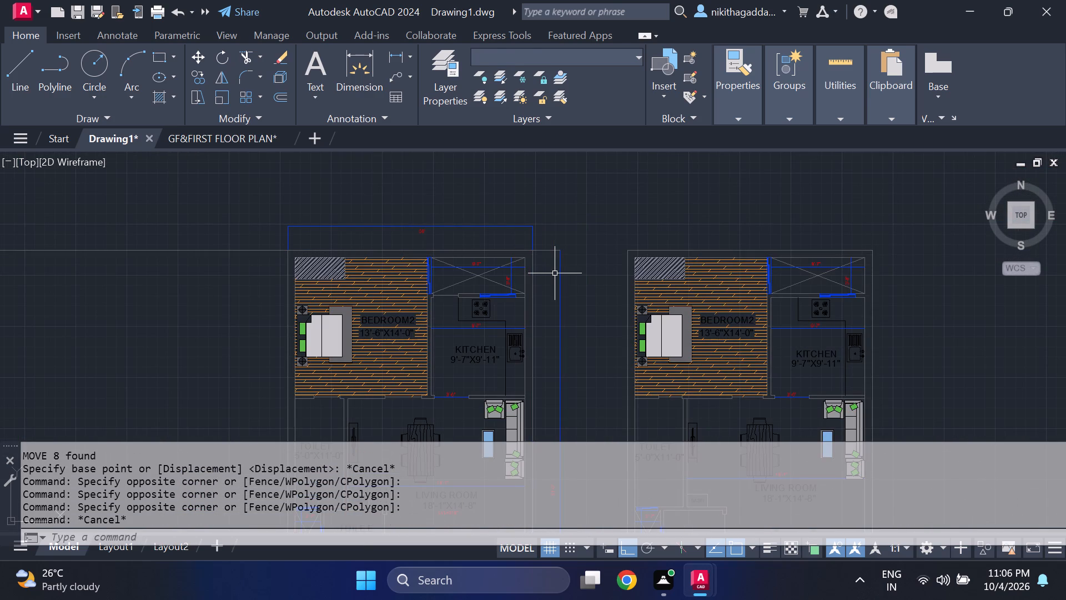
Trim off the long stray horizontal line running outward from the top-left corner of the ground floor plan.
scroll(555, 273, "down", 3)
scroll(423, 299, "up", 1)
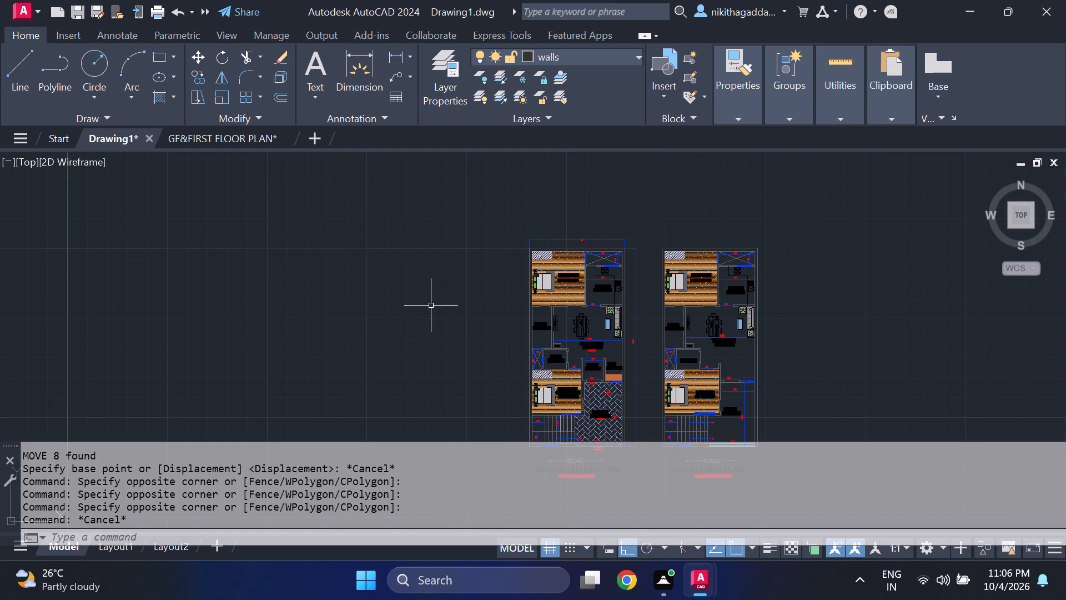
type("TR")
key("Return")
left_click_drag(384, 209, 365, 288)
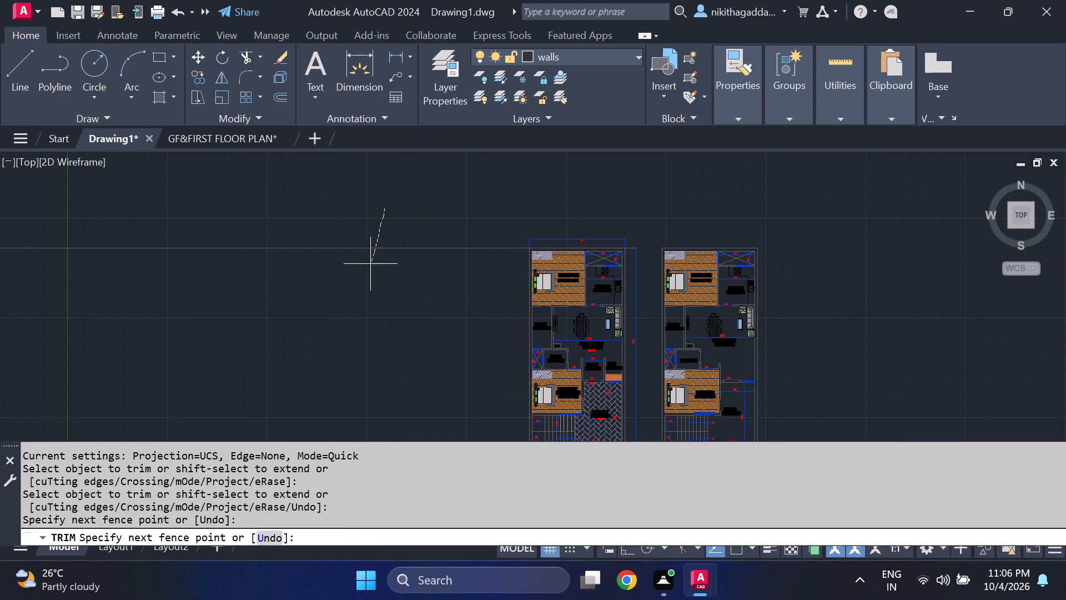
left_click_drag(365, 288, 356, 329)
scroll(354, 312, "down", 4)
scroll(349, 307, "up", 3)
key("Escape")
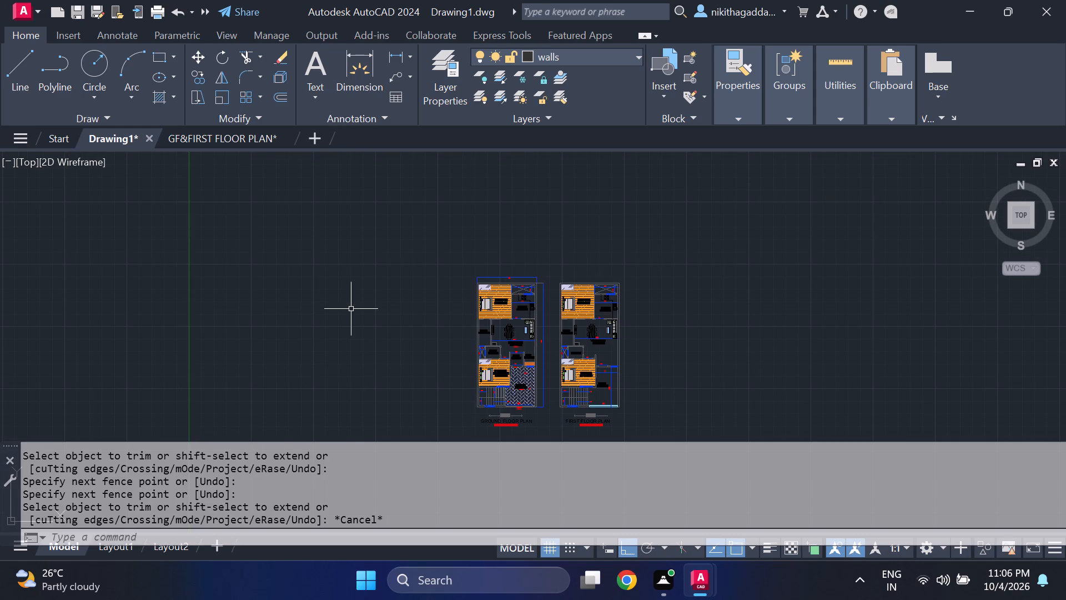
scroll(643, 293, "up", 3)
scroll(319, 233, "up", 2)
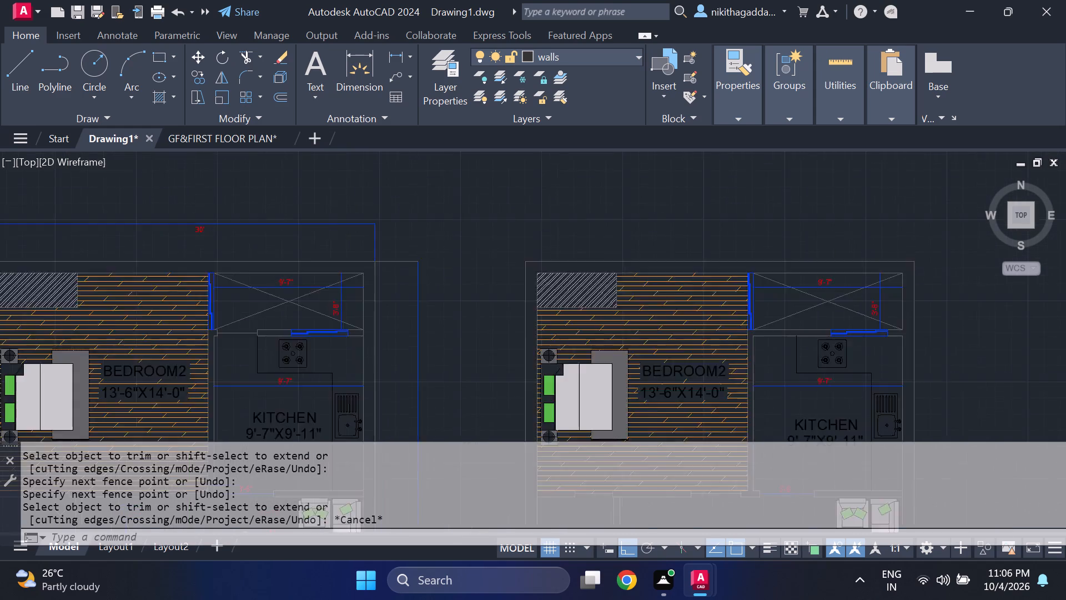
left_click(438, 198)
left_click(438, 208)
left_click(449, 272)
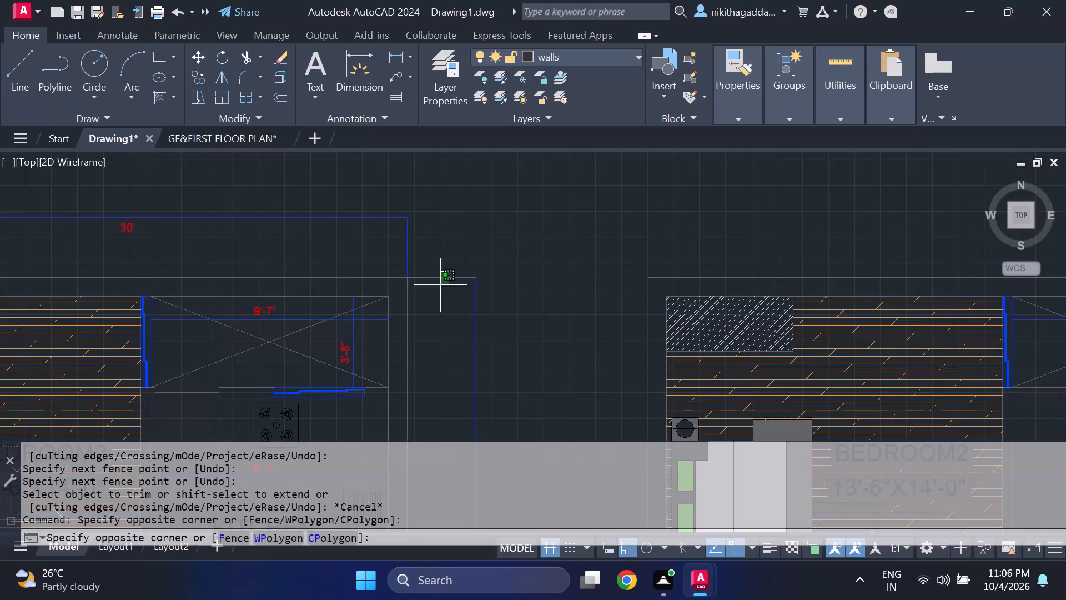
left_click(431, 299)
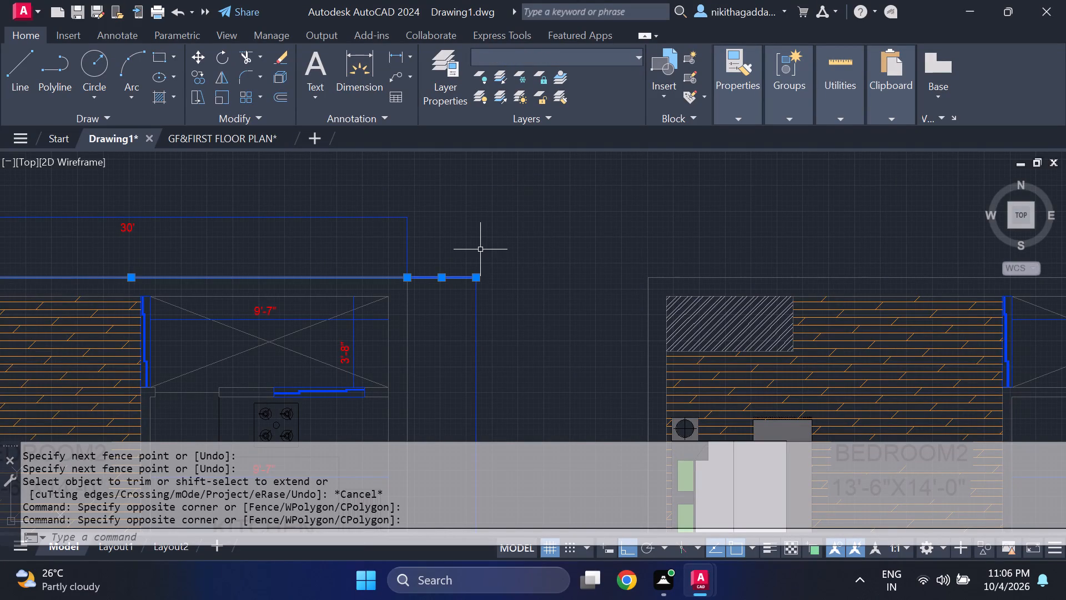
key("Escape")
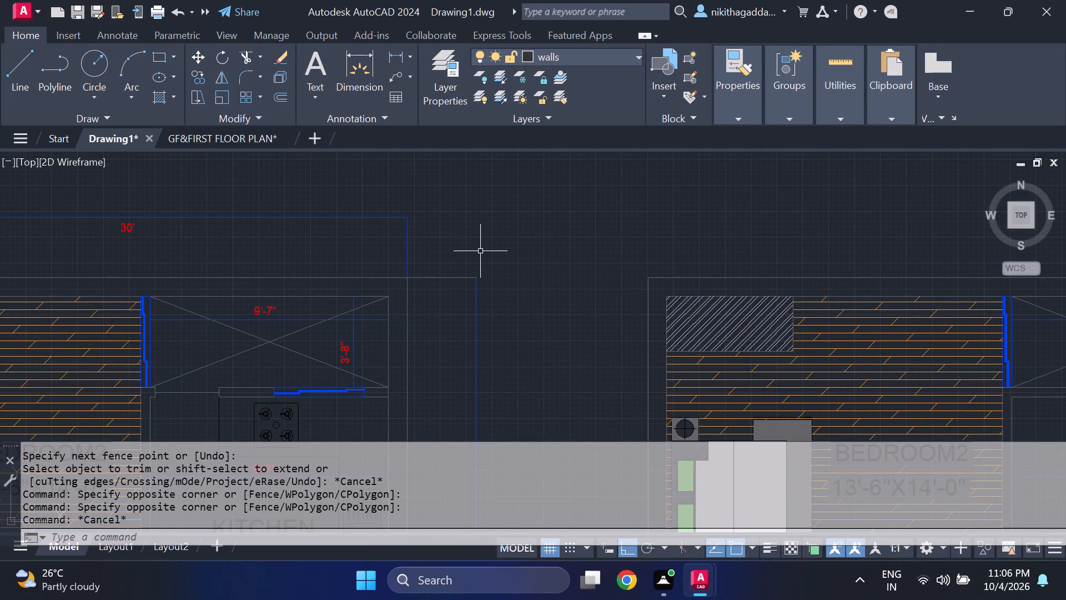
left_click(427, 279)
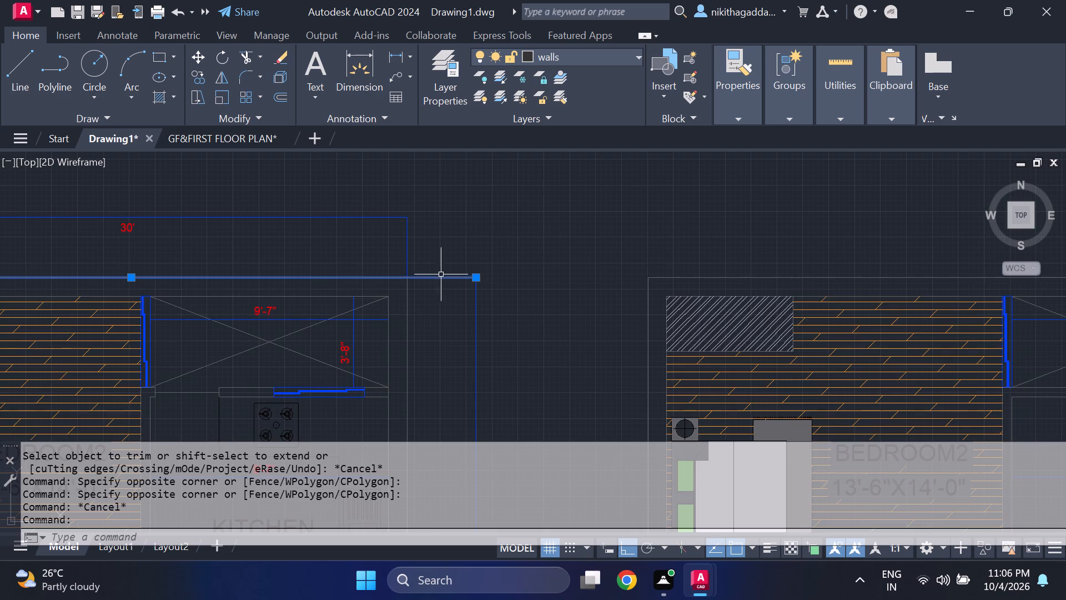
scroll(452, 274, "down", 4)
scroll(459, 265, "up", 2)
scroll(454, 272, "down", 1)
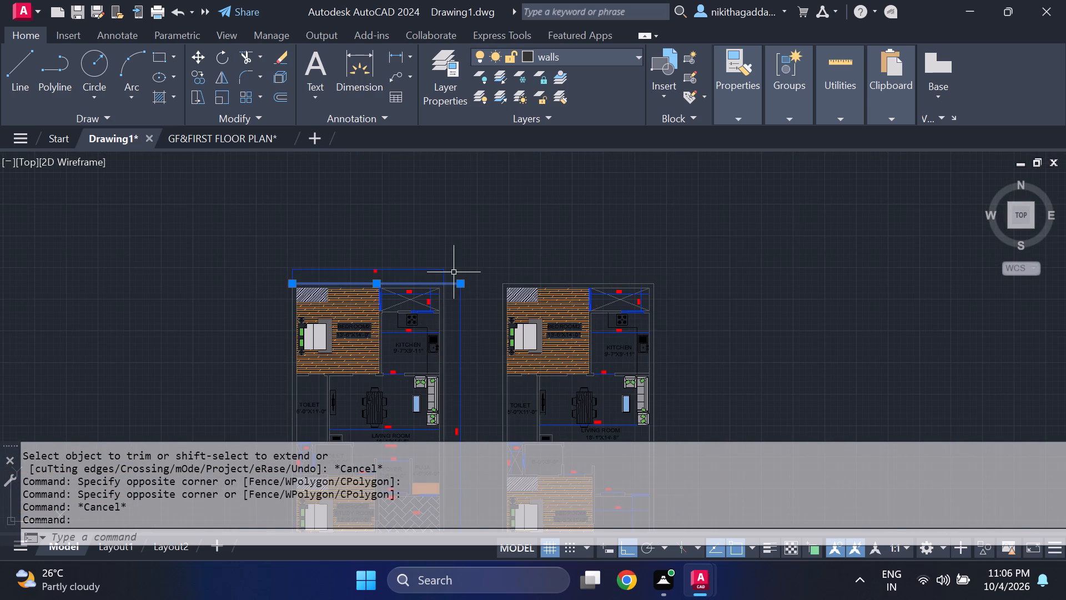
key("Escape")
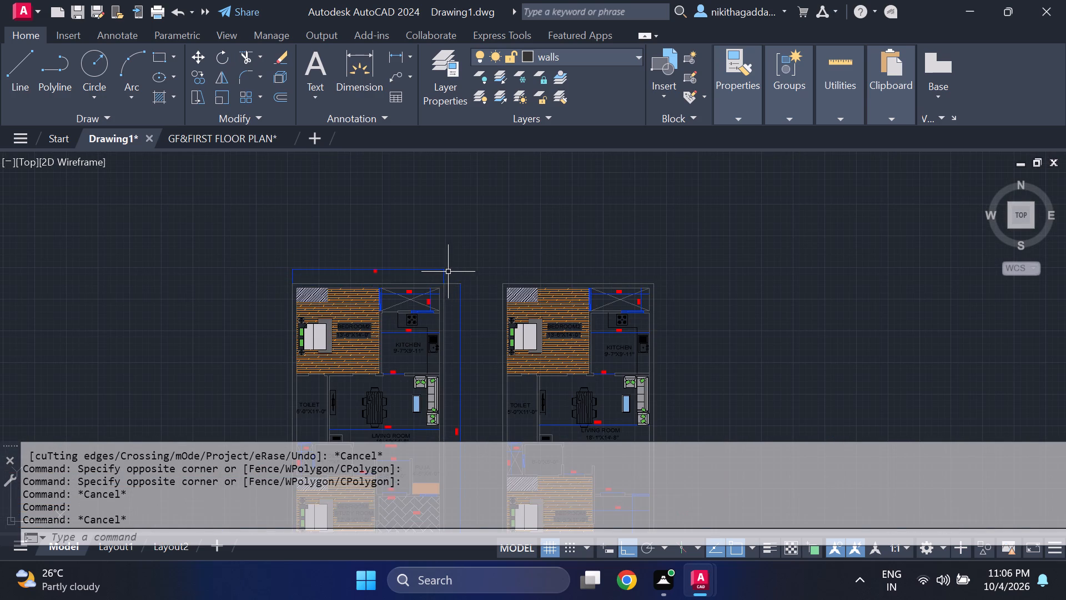
On the windows layer, draw a line from the 51'-0" dimension line's upper end to the ground floor plan's top-right corner.
scroll(454, 276, "up", 2)
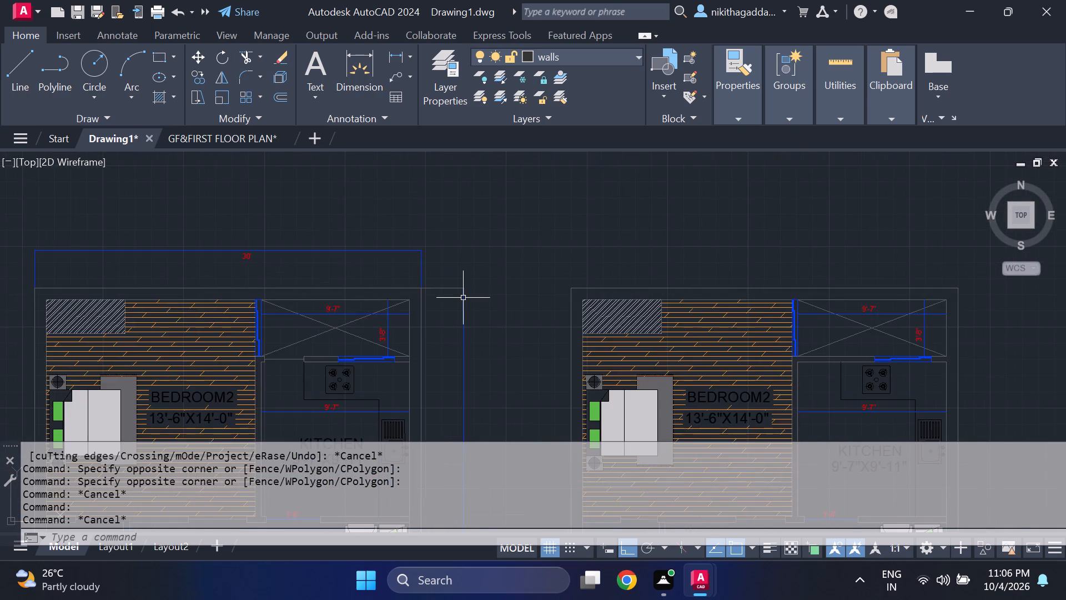
scroll(462, 298, "up", 2)
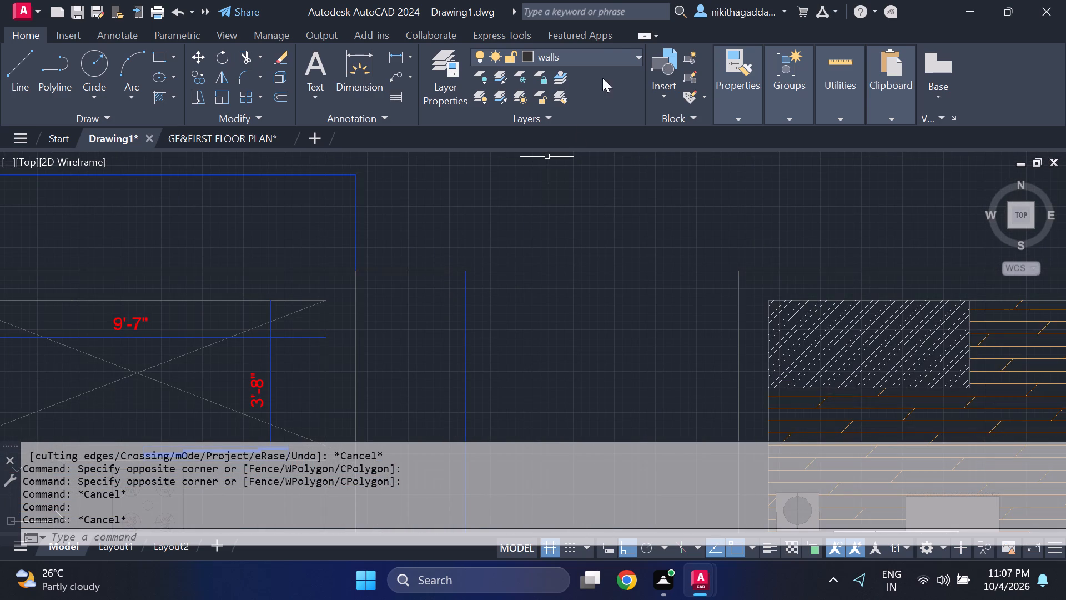
left_click(617, 56)
left_click(561, 178)
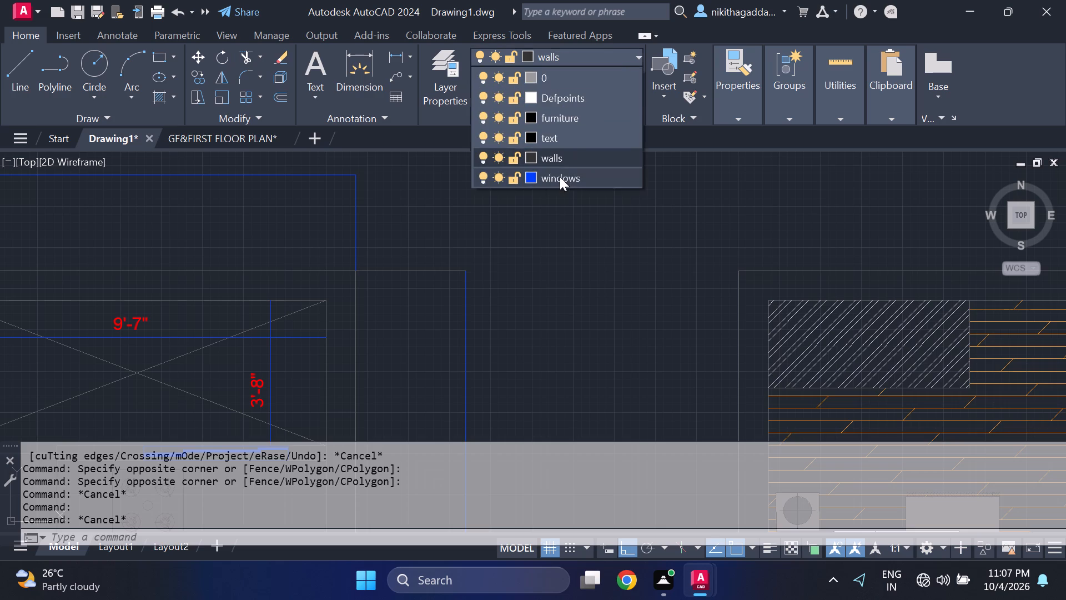
key("l")
key("Return")
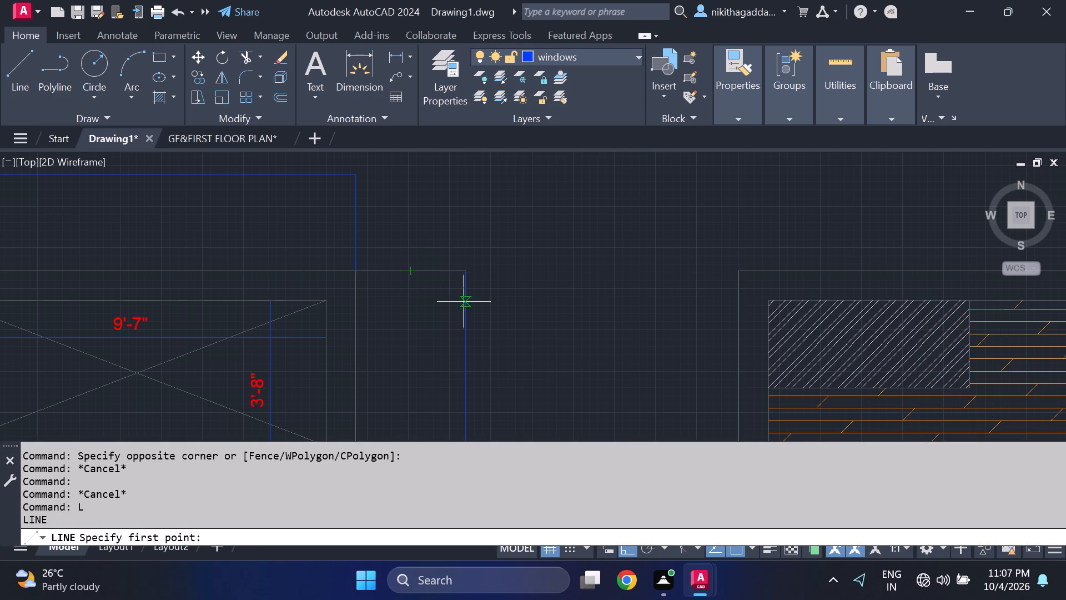
left_click(468, 271)
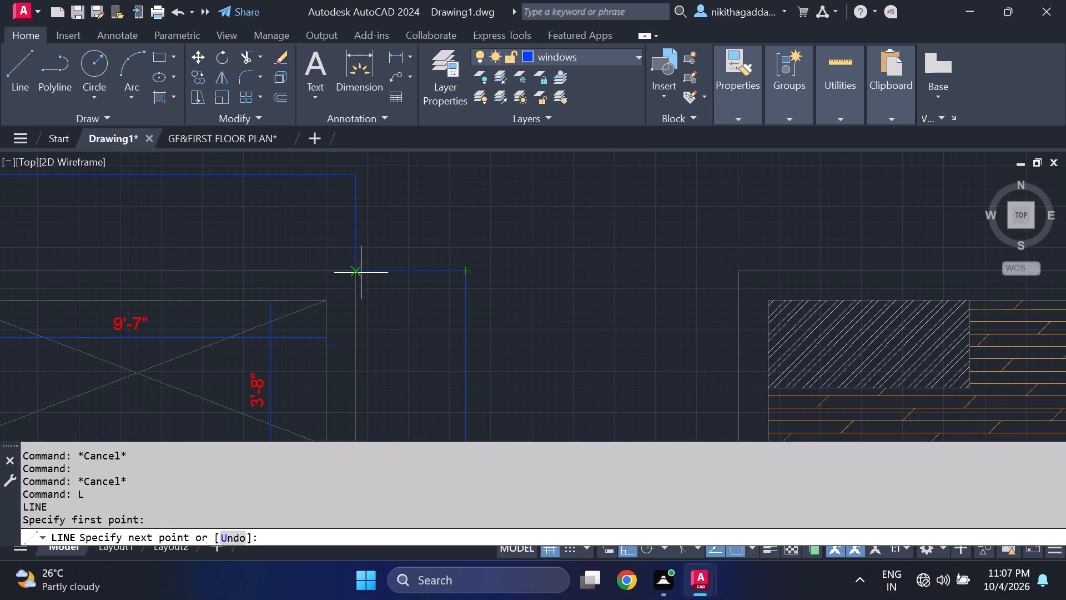
left_click(360, 273)
key("Escape")
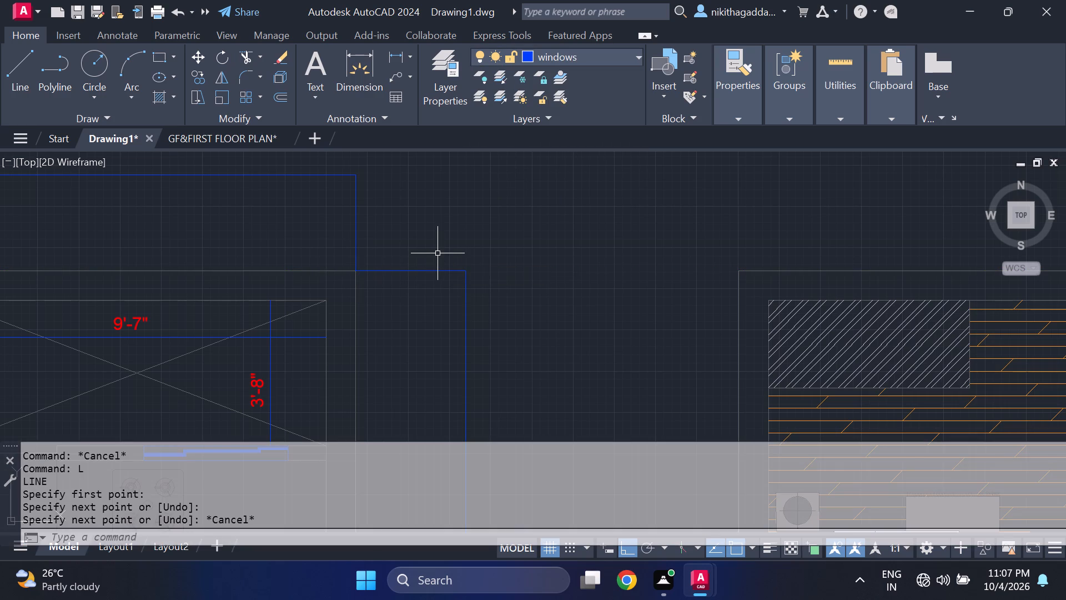
Copy the ground floor plan's overall 30' and 51'-0" dimension lines and texts to the first floor plan, aligned from top-left corner to top-left corner.
scroll(435, 253, "down", 5)
middle_click_drag(435, 389, 403, 283)
scroll(384, 345, "up", 3)
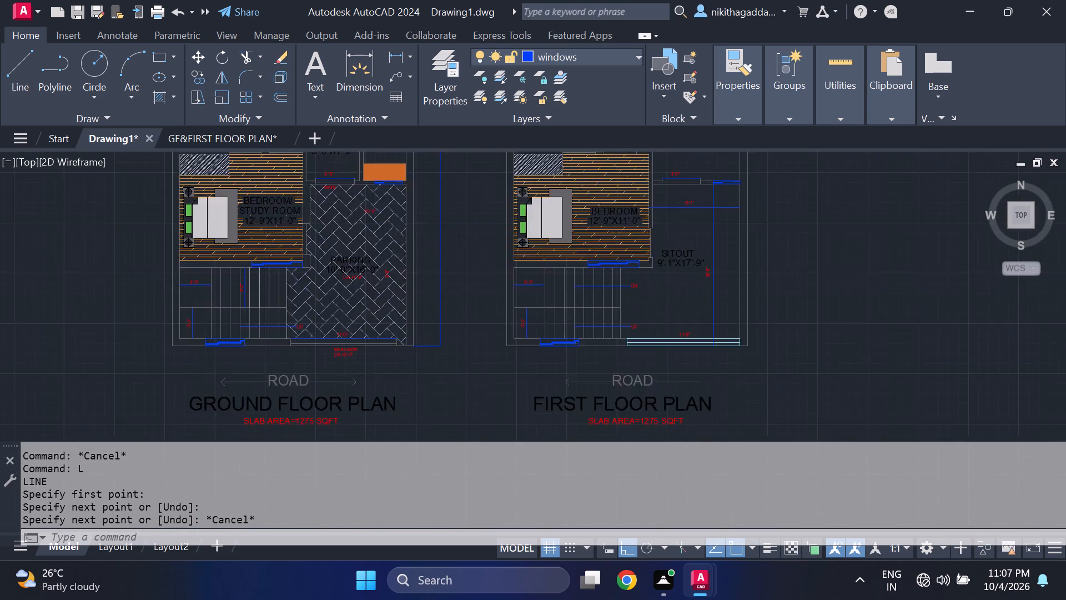
scroll(444, 337, "up", 4)
scroll(446, 340, "down", 6)
middle_click_drag(439, 279, 456, 349)
scroll(456, 349, "down", 2)
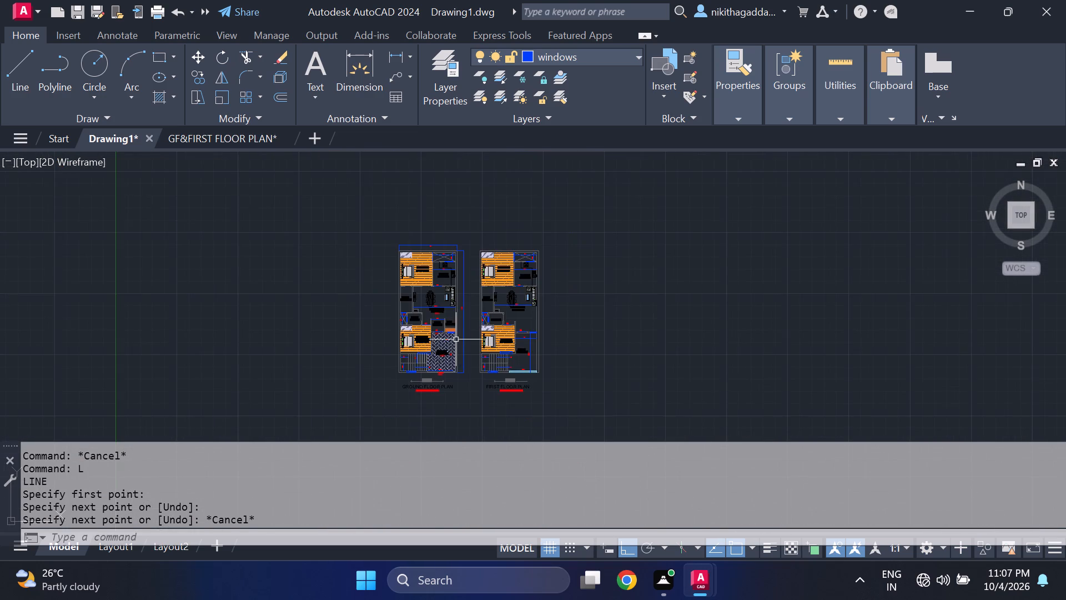
scroll(438, 262, "up", 3)
left_click_drag(545, 204, 546, 213)
left_click(531, 291)
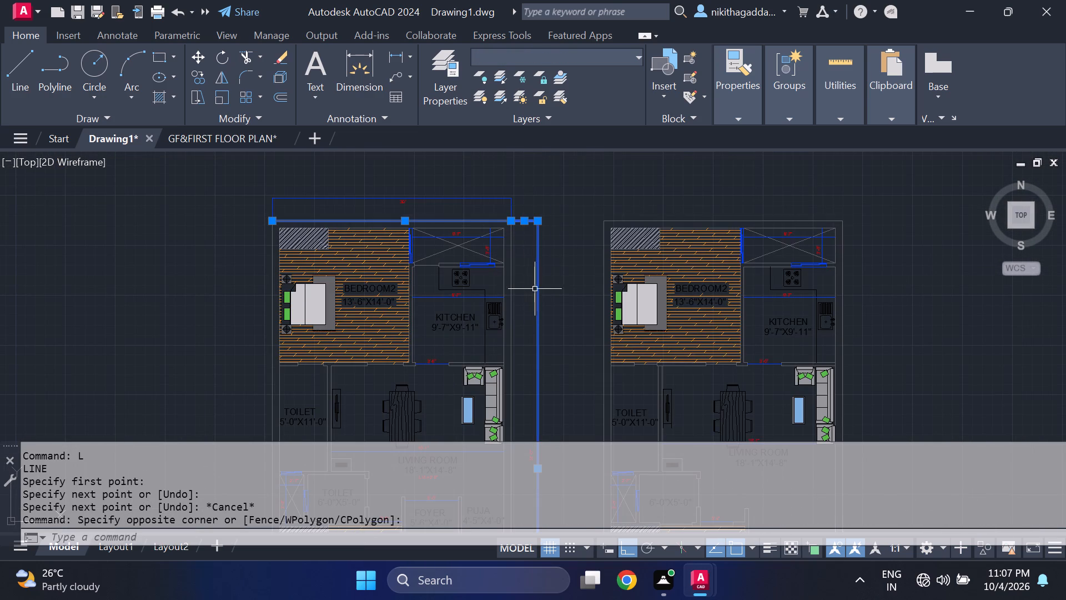
left_click_drag(509, 183, 499, 184)
left_click(249, 204)
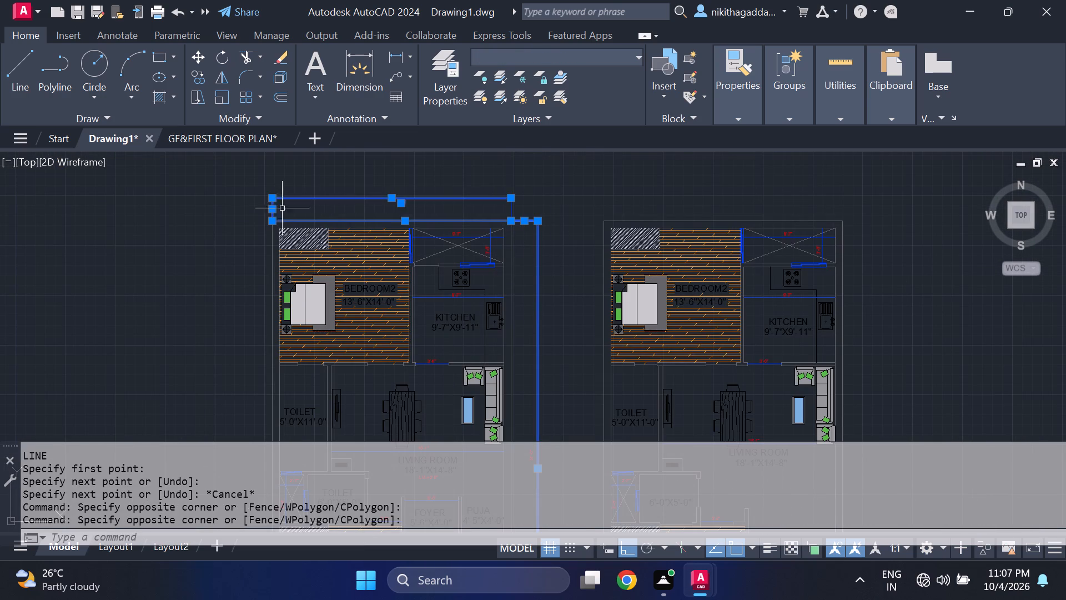
scroll(392, 210, "down", 3)
scroll(446, 287, "up", 2)
scroll(389, 227, "up", 3)
left_click(418, 253)
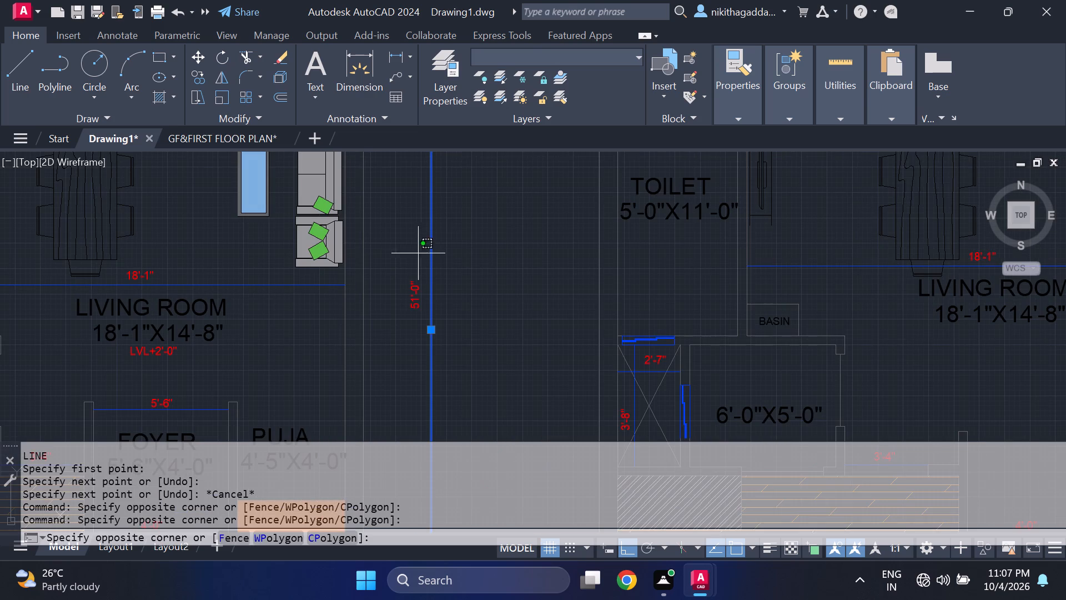
left_click(404, 324)
scroll(414, 300, "down", 4)
type("CO")
key("Return")
scroll(309, 193, "up", 4)
left_click(303, 208)
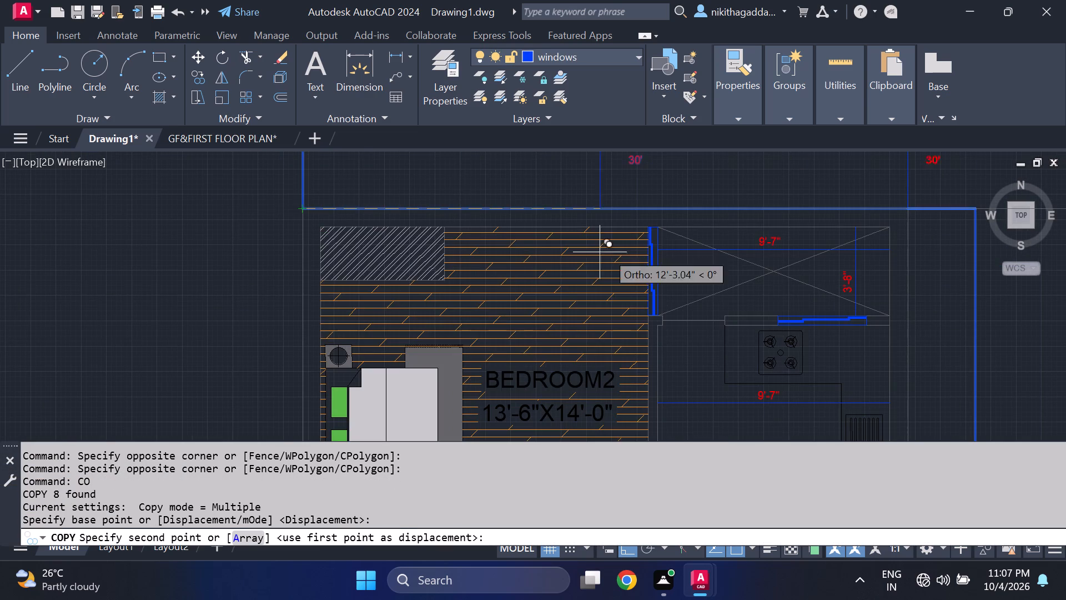
scroll(637, 251, "down", 3)
middle_click(640, 253)
middle_click_drag(722, 231, 361, 296)
scroll(378, 299, "up", 2)
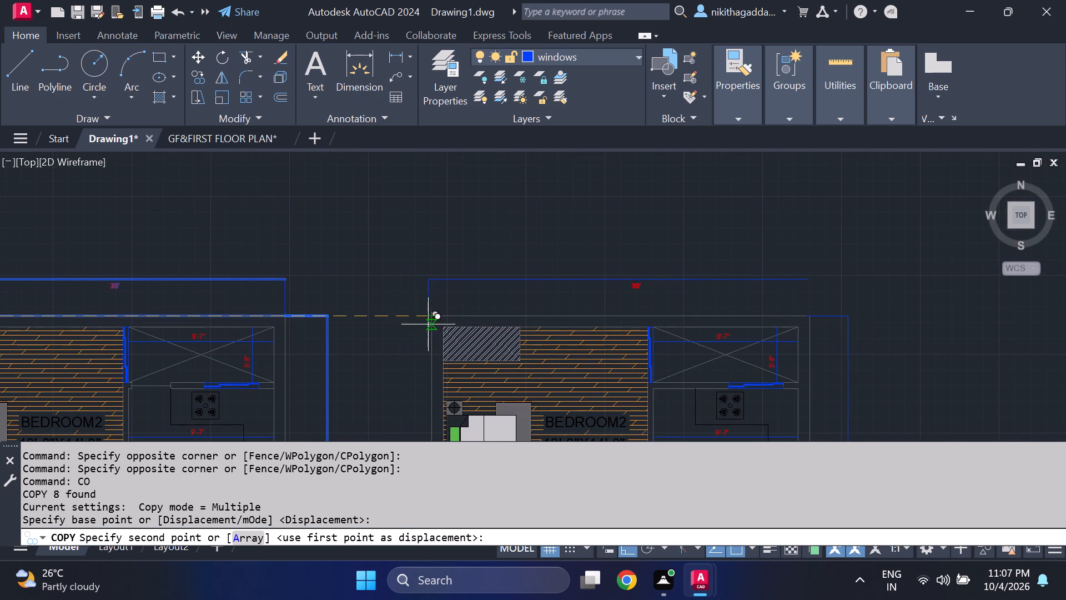
left_click(428, 320)
scroll(768, 203, "down", 3)
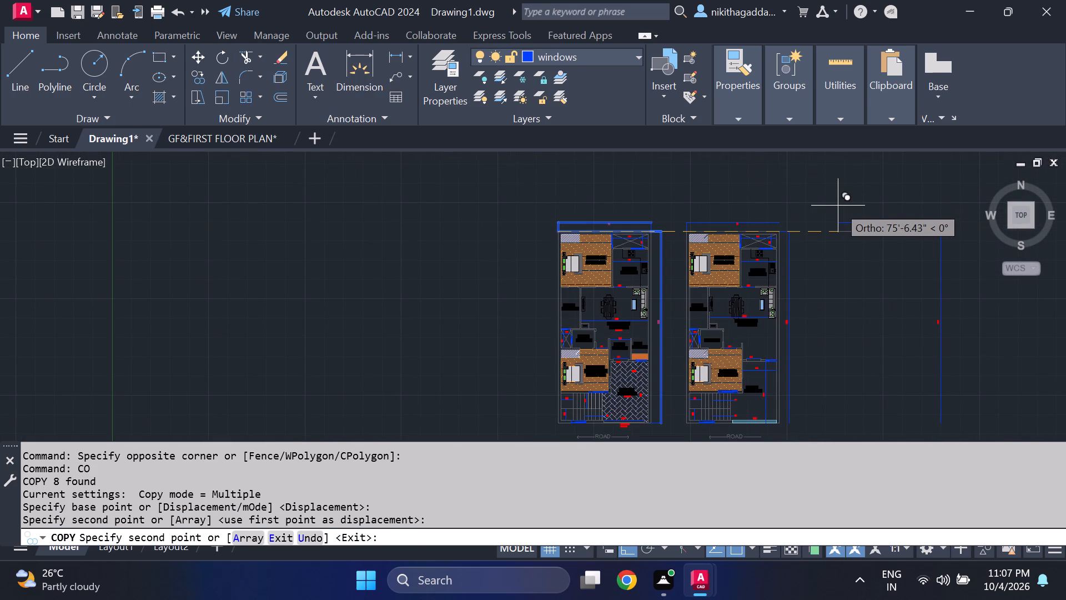
key("Escape")
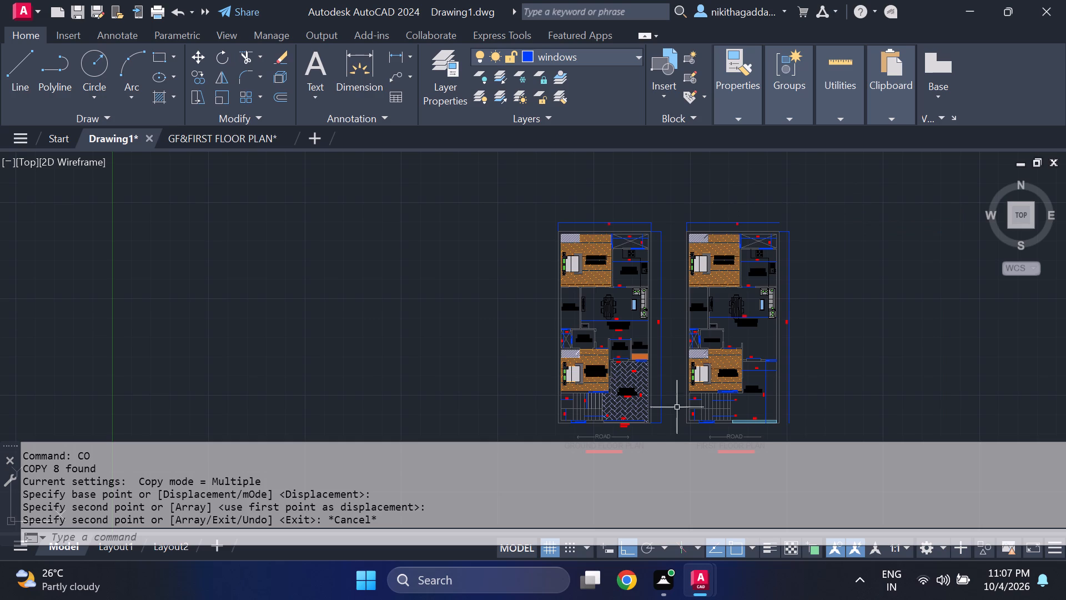
Copy the 30' dimension's right extension line and the 51'-0" dimension's lower extension line to the matching ends on the first floor plan.
scroll(657, 435, "up", 2)
left_click(656, 409)
scroll(663, 312, "down", 2)
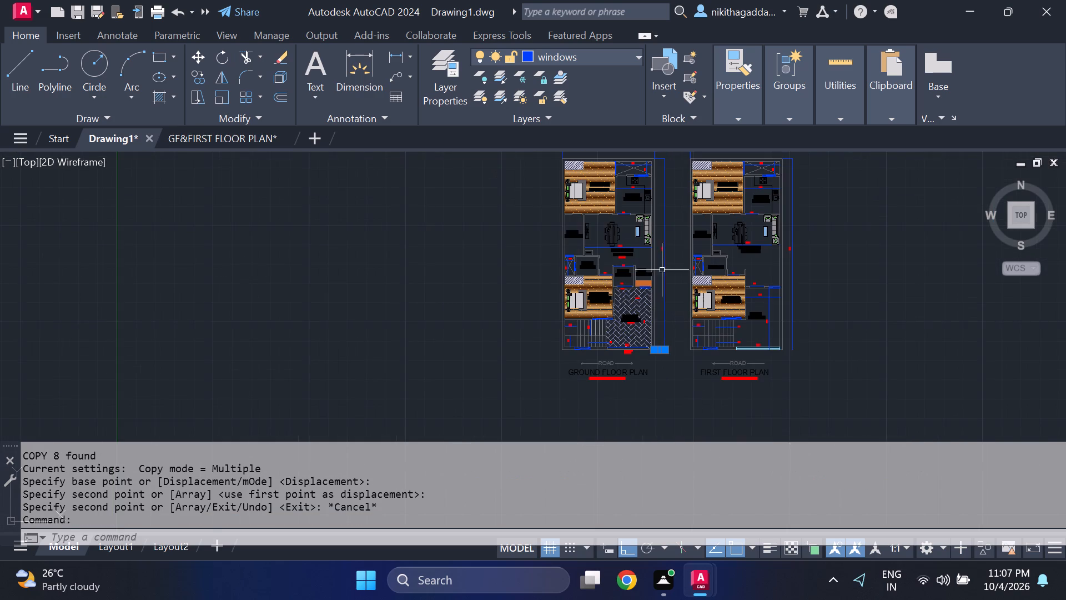
middle_click_drag(672, 249, 658, 337)
scroll(646, 234, "up", 2)
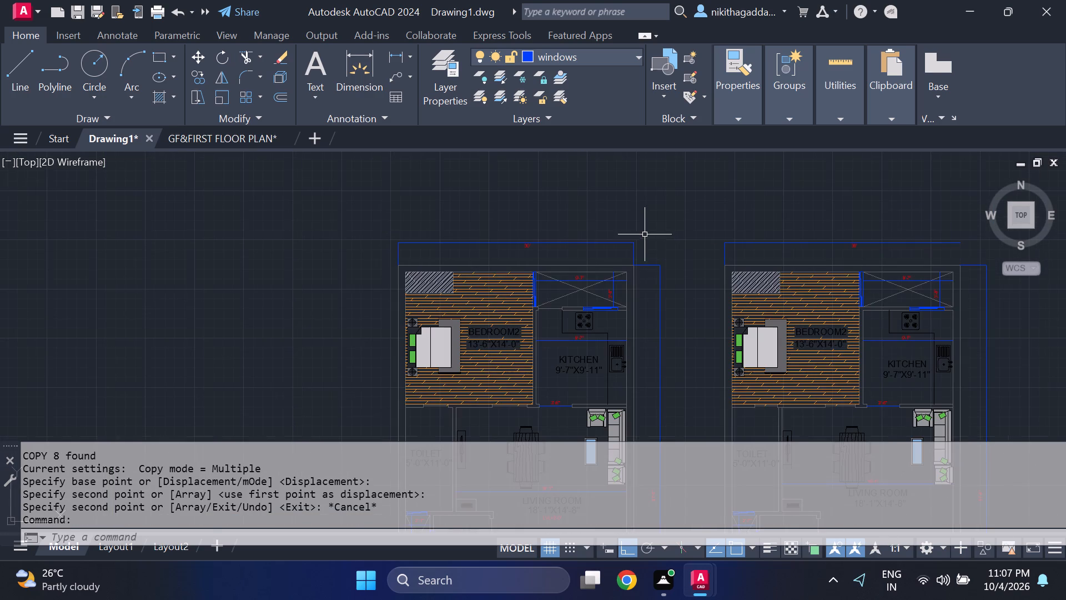
left_click(646, 252)
left_click(621, 254)
type("CO")
key("Return")
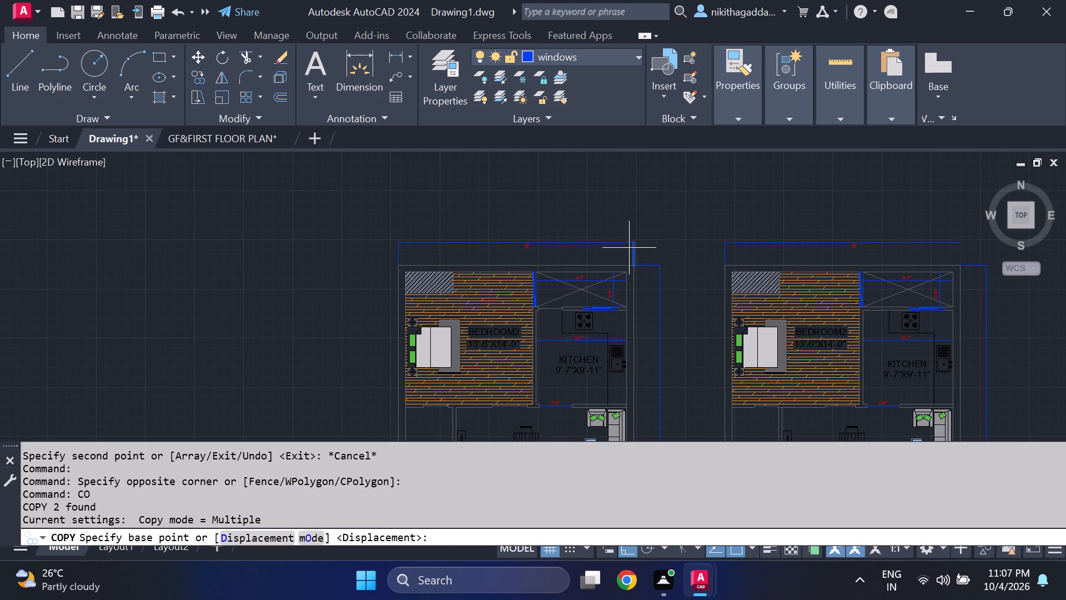
left_click(633, 240)
middle_click_drag(981, 271, 831, 293)
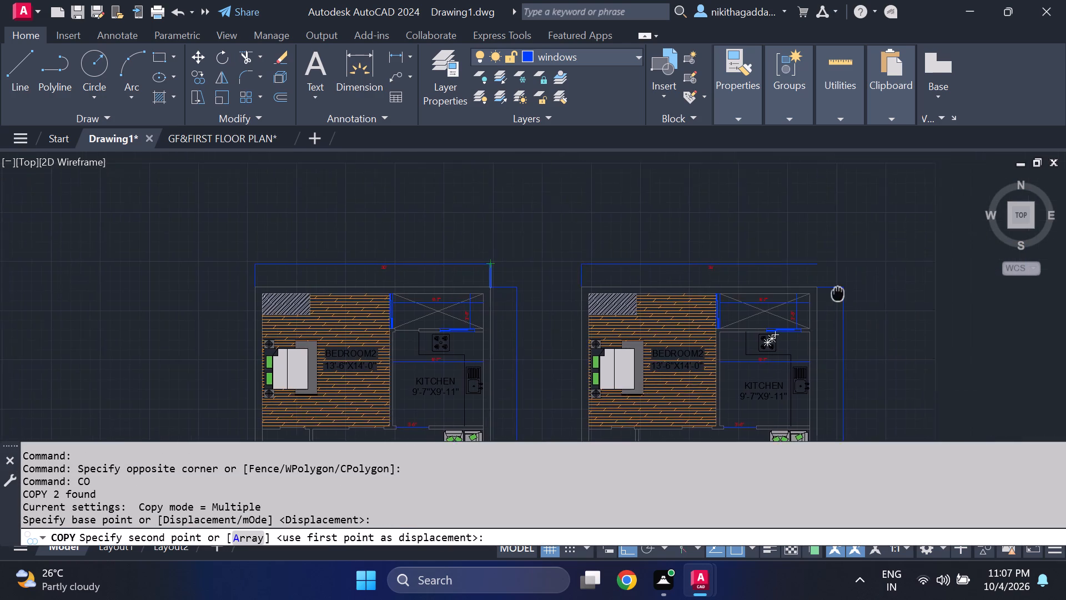
middle_click_drag(831, 293, 831, 293)
scroll(830, 292, "up", 2)
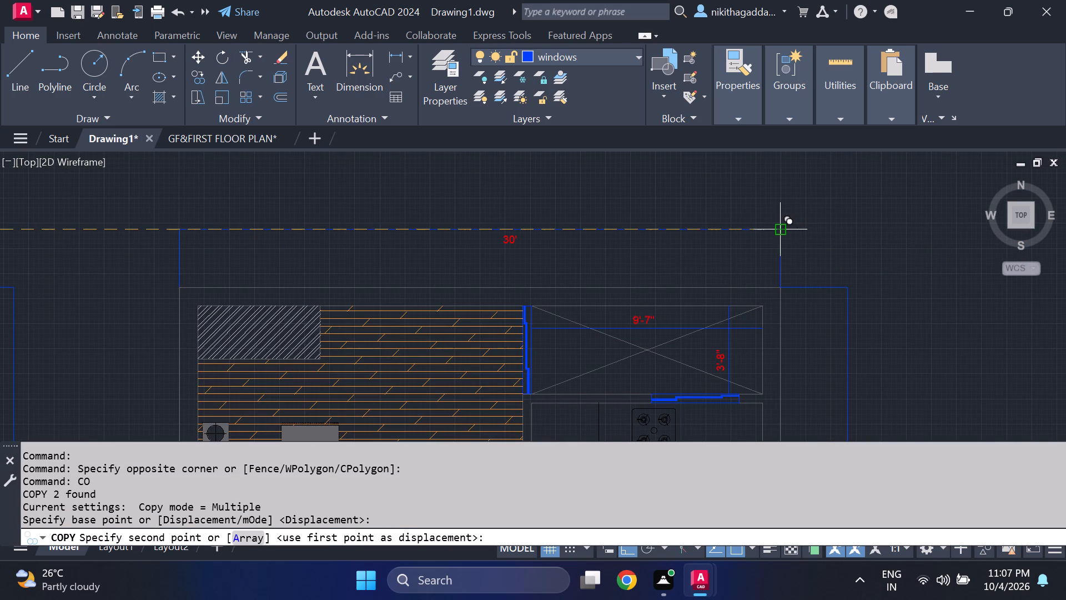
left_click(780, 229)
scroll(867, 218, "down", 3)
key("Escape")
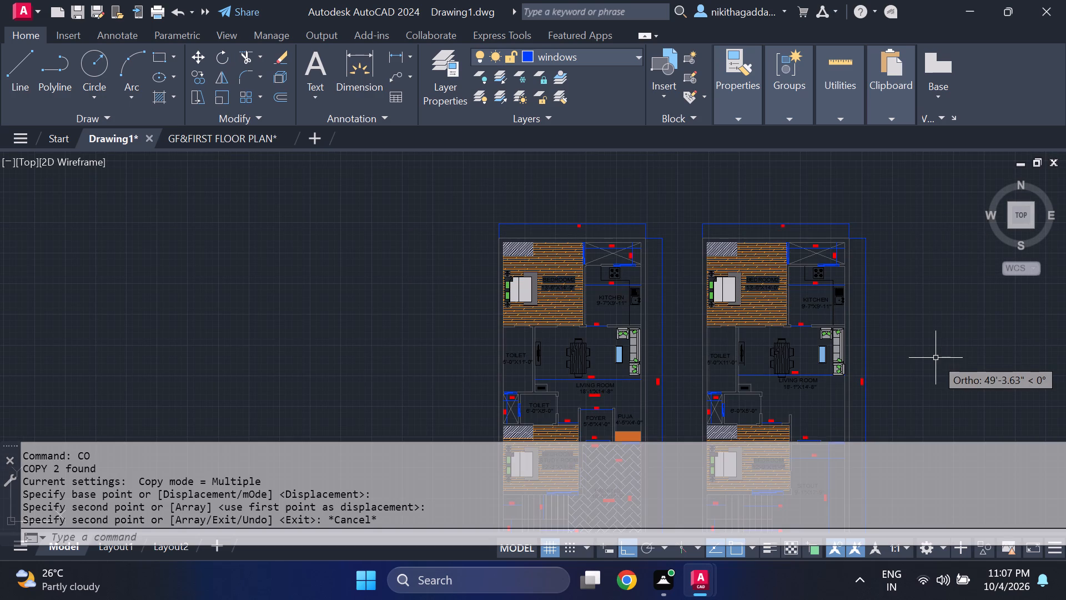
Examine the first floor plan's overall dimensions, room labels and layout alongside the ground floor plan.
scroll(754, 273, "down", 3)
scroll(794, 326, "up", 3)
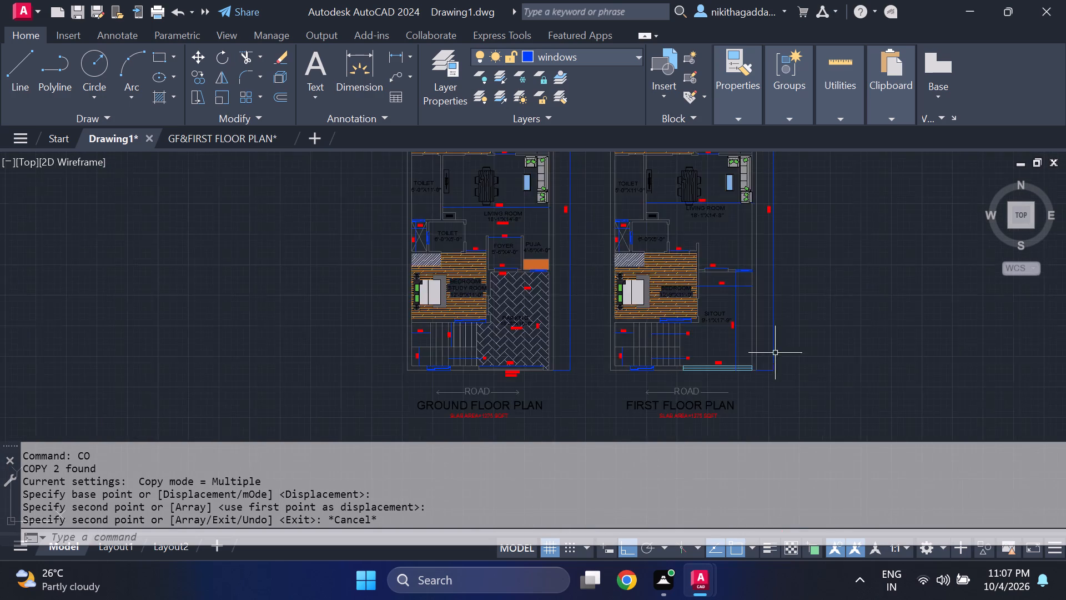
scroll(775, 353, "up", 1)
scroll(799, 309, "down", 2)
middle_click_drag(824, 246, 802, 312)
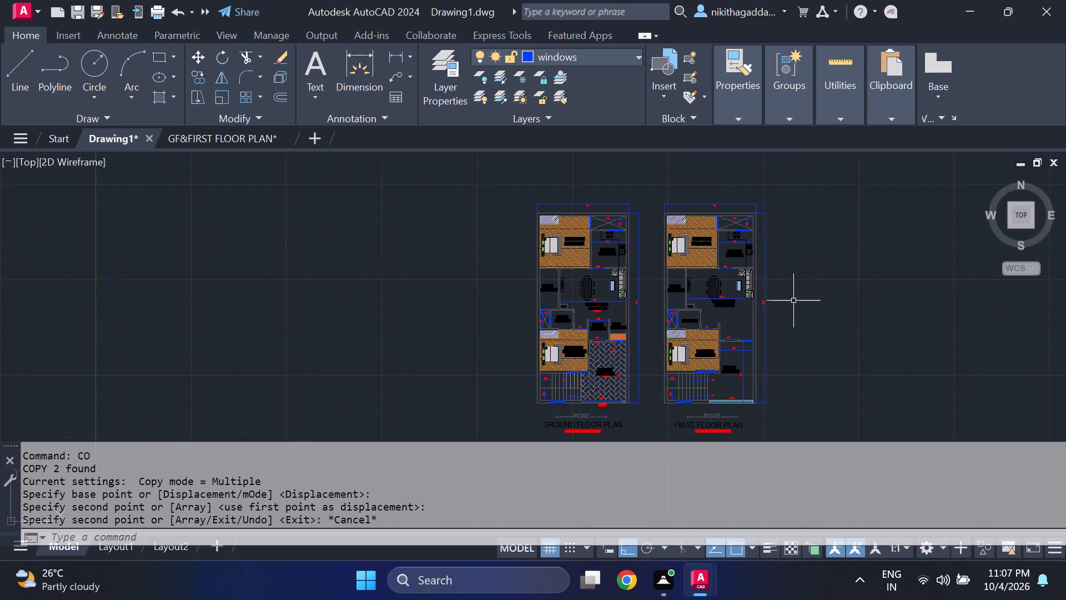
scroll(793, 301, "up", 1)
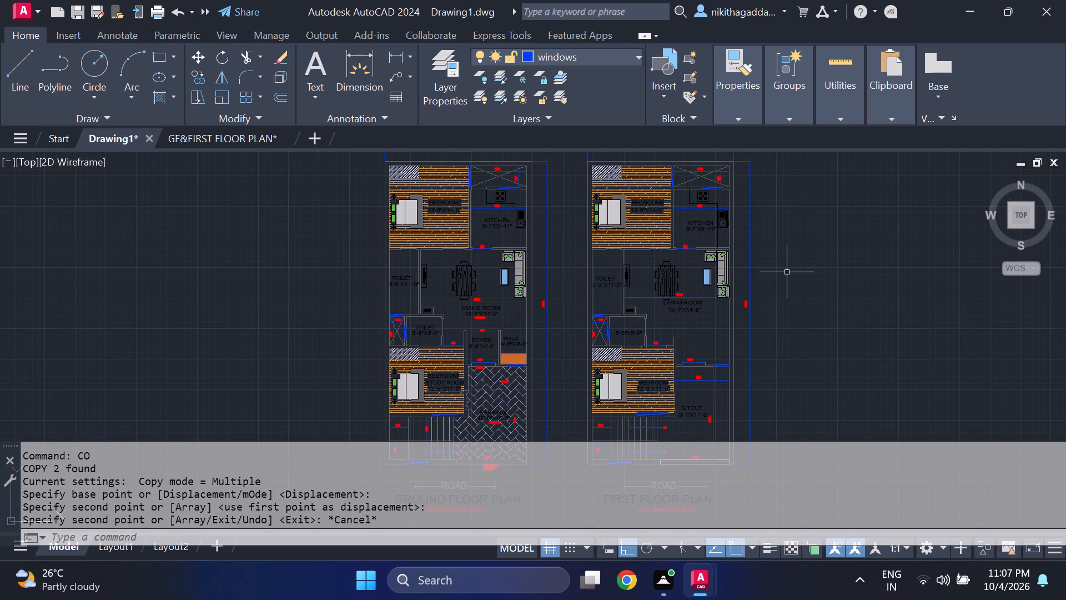
scroll(680, 297, "up", 2)
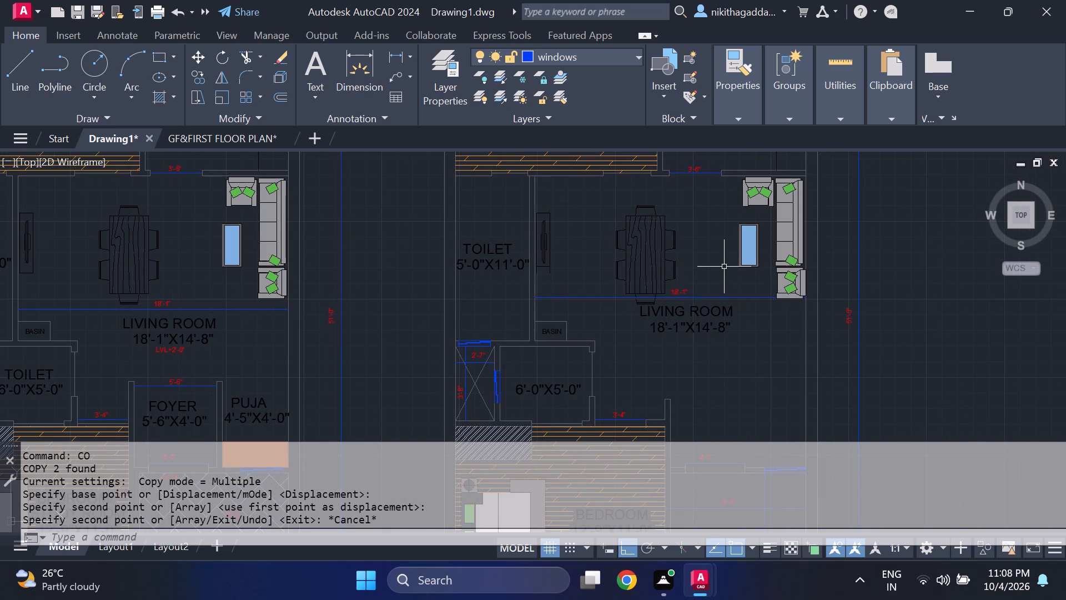
scroll(721, 266, "down", 1)
scroll(718, 288, "up", 1)
scroll(748, 335, "down", 1)
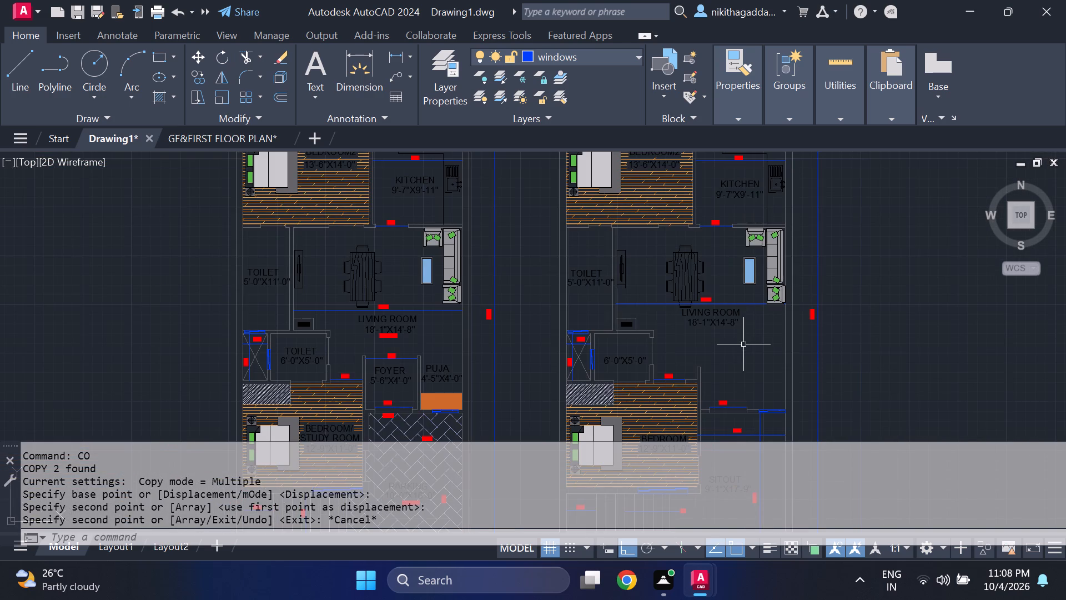
middle_click_drag(743, 347, 737, 331)
scroll(636, 289, "up", 2)
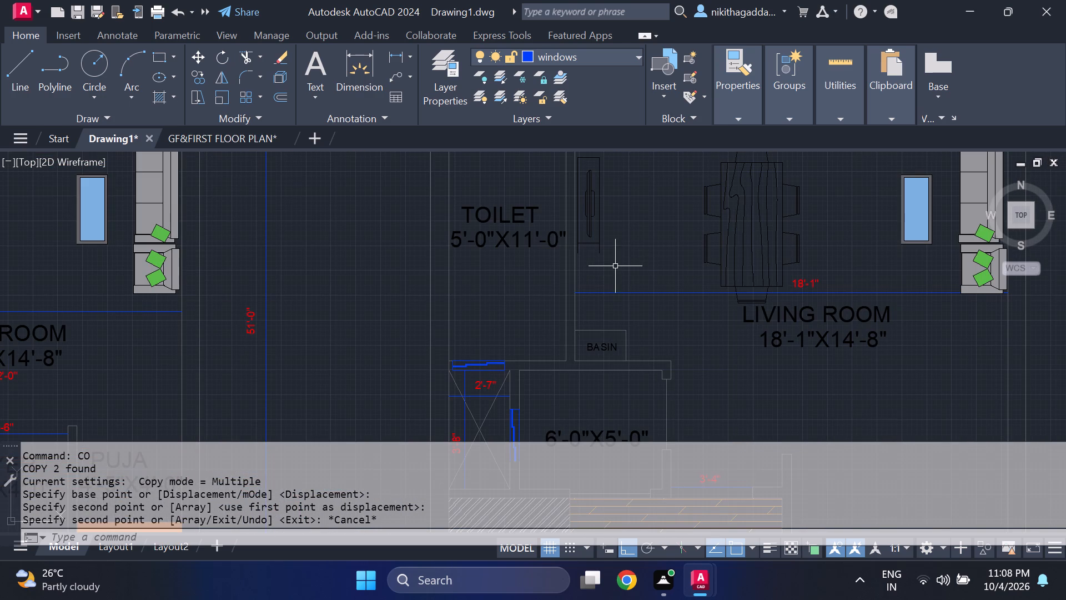
middle_click(612, 263)
scroll(584, 234, "up", 2)
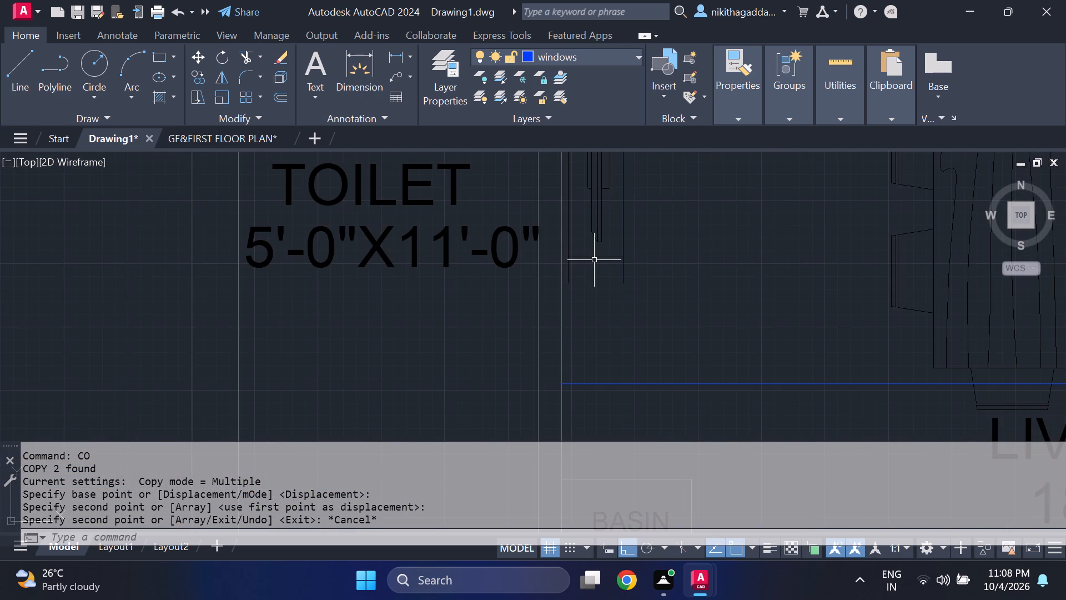
Move the short horizontal line below the first floor plan's TV unit down to the lower end of the adjacent vertical line.
left_click(594, 258)
key("m")
key("Return")
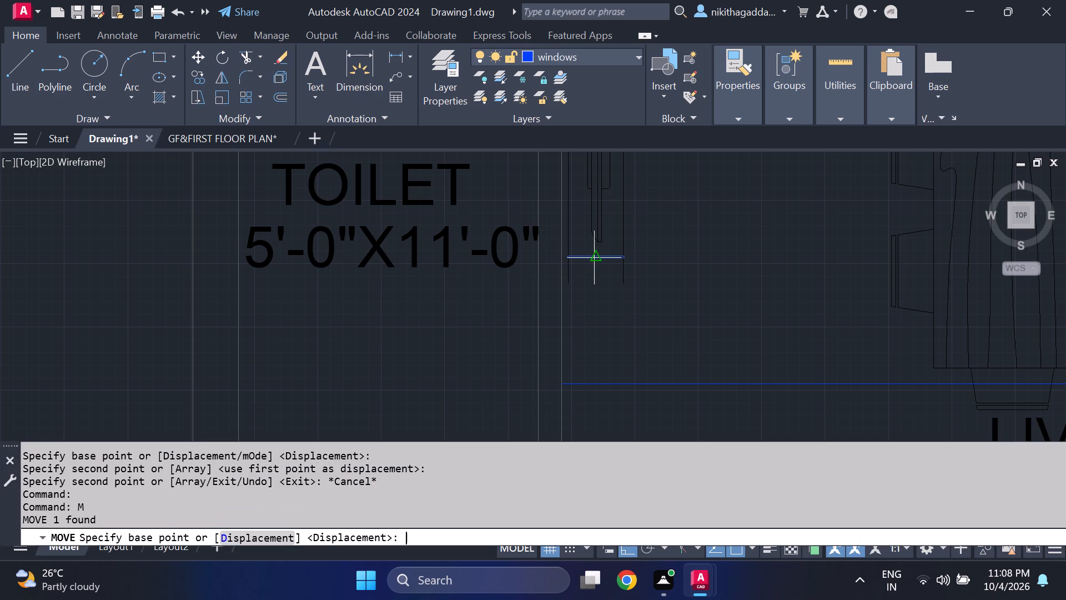
left_click(629, 260)
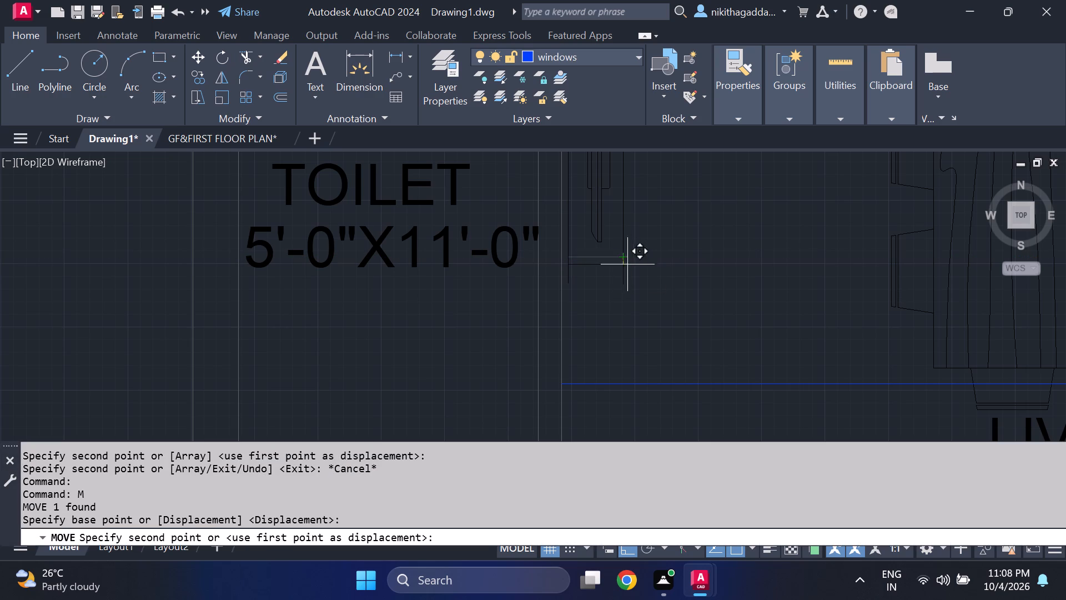
left_click(623, 283)
Start a hatch with the SOLID pattern in black (0,0,0) and fill the ground floor plan's outer wall.
scroll(681, 257, "down", 4)
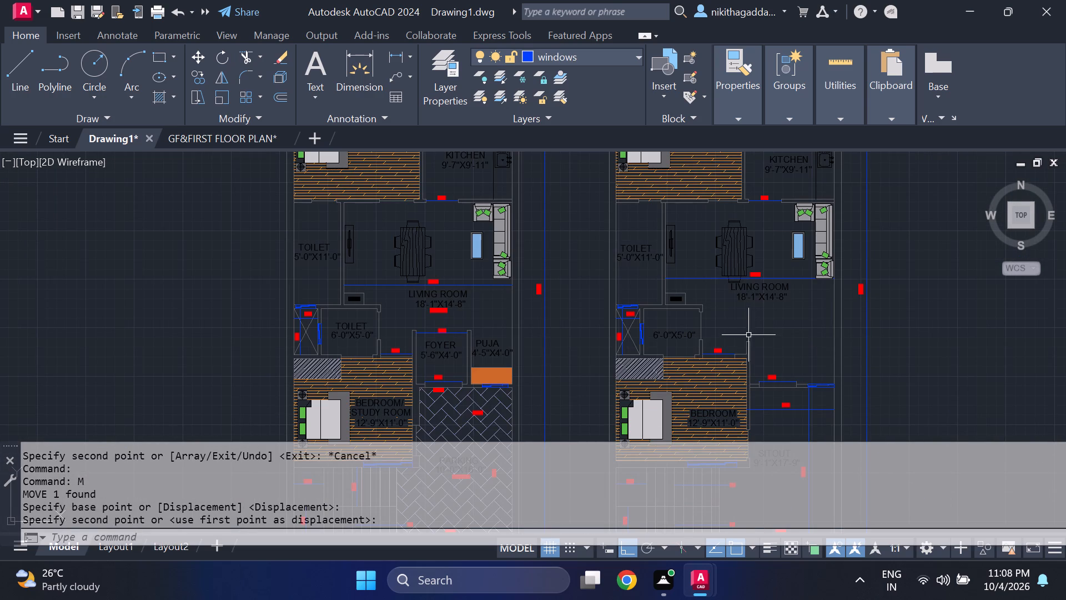
middle_click_drag(764, 356, 734, 304)
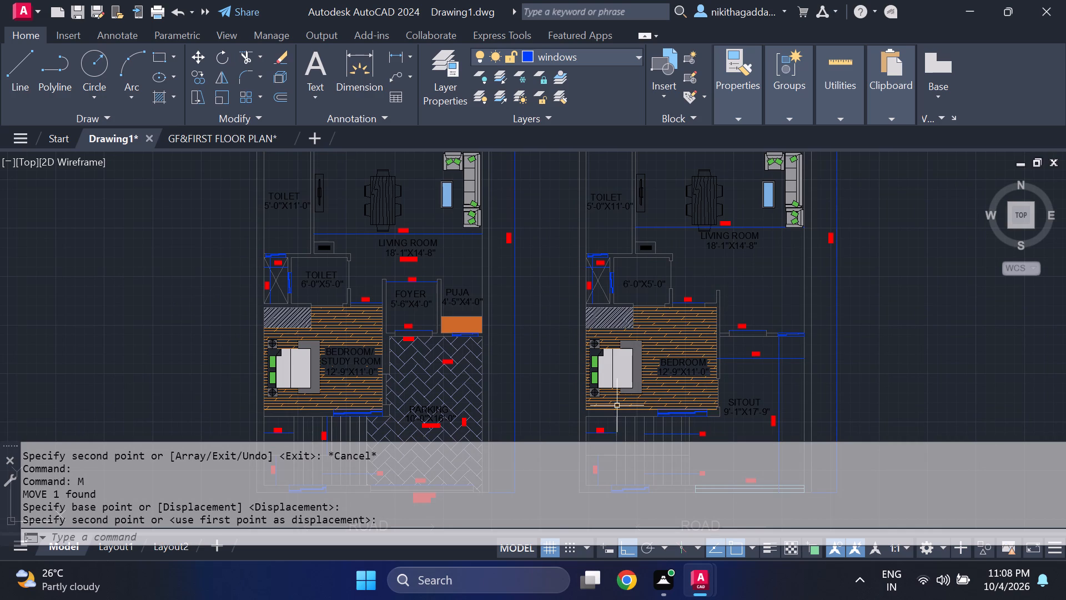
scroll(617, 406, "down", 1)
middle_click_drag(643, 389, 661, 327)
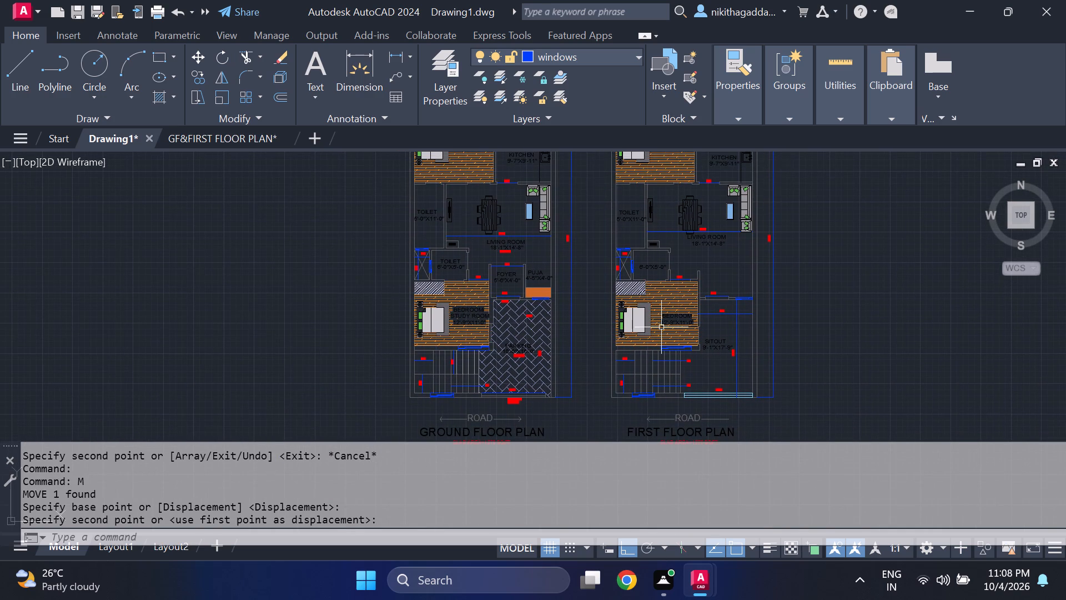
type("HATCH")
key("Return")
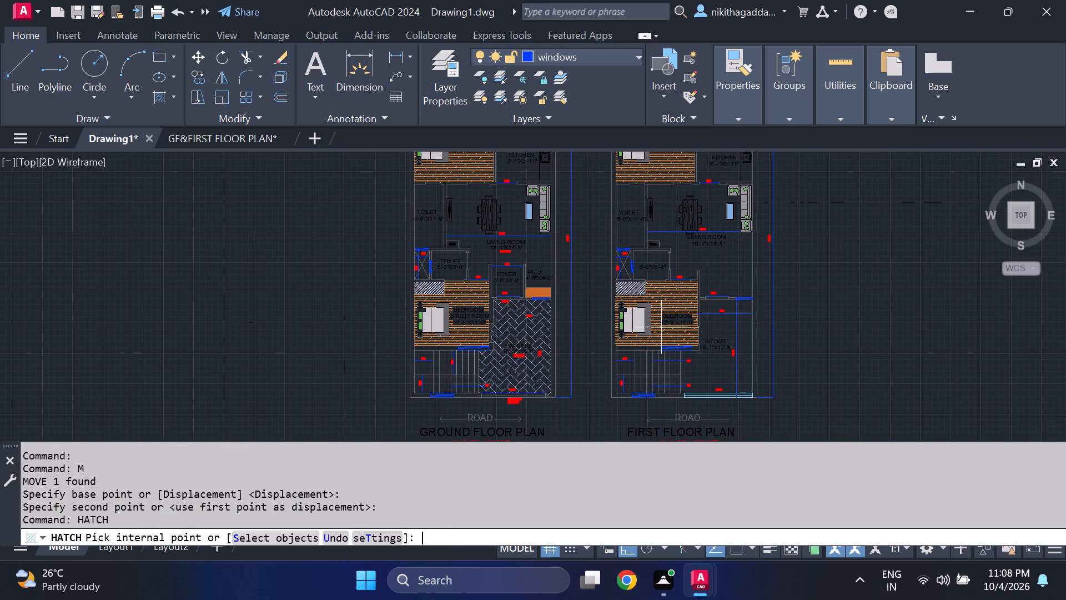
left_click(528, 76)
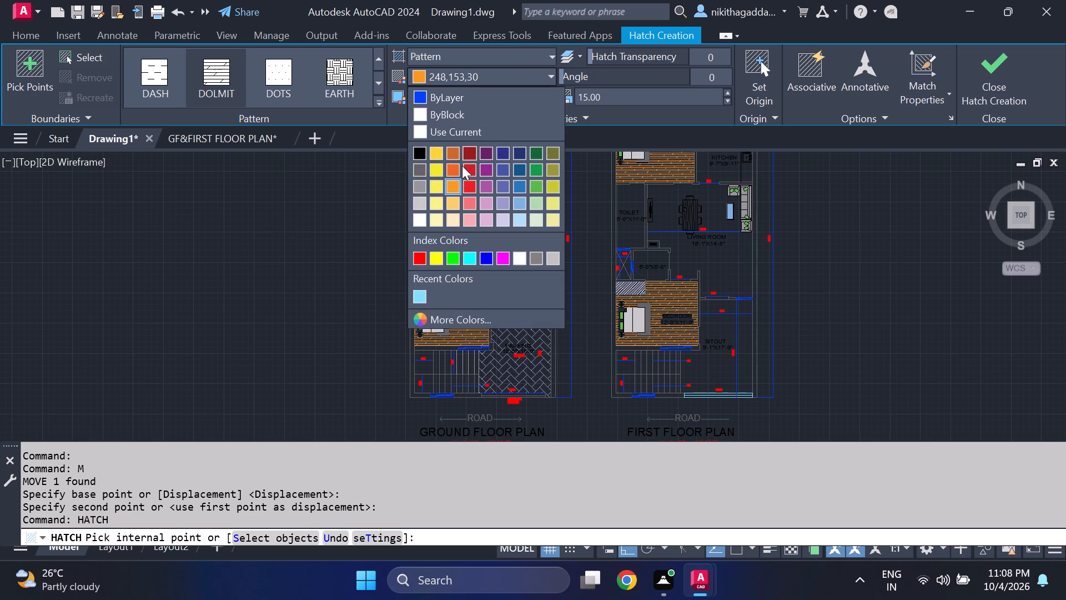
left_click(419, 149)
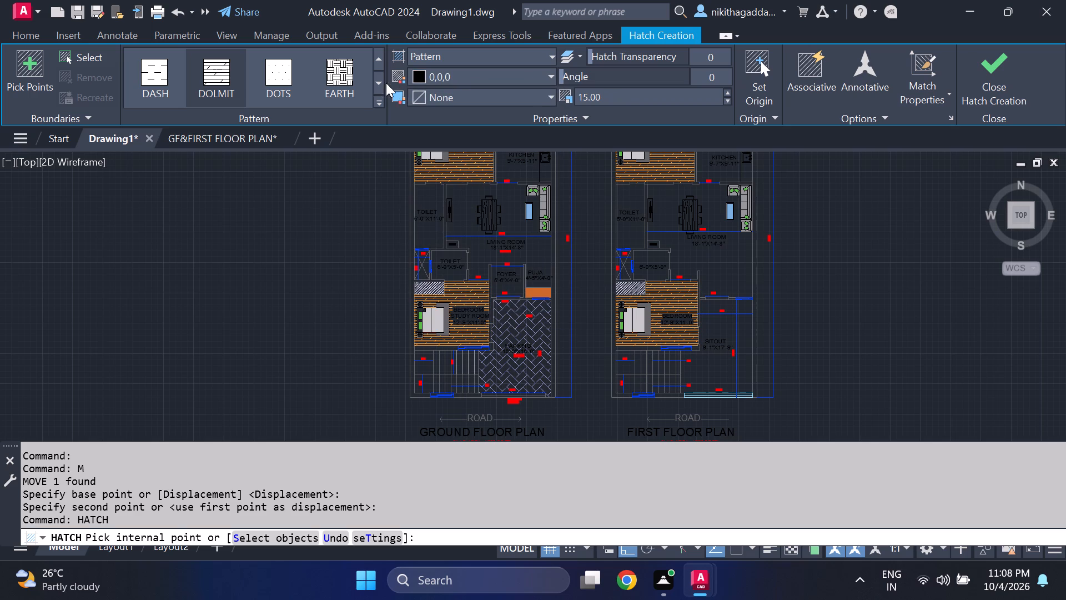
left_click(376, 84)
double_click(373, 81)
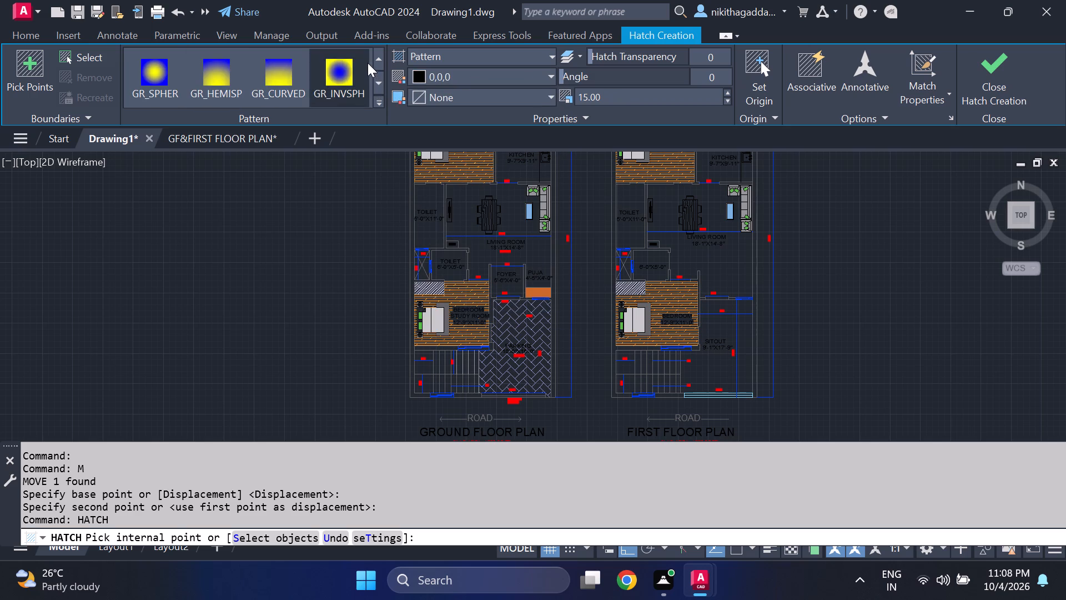
triple_click(378, 60)
triple_click(378, 60)
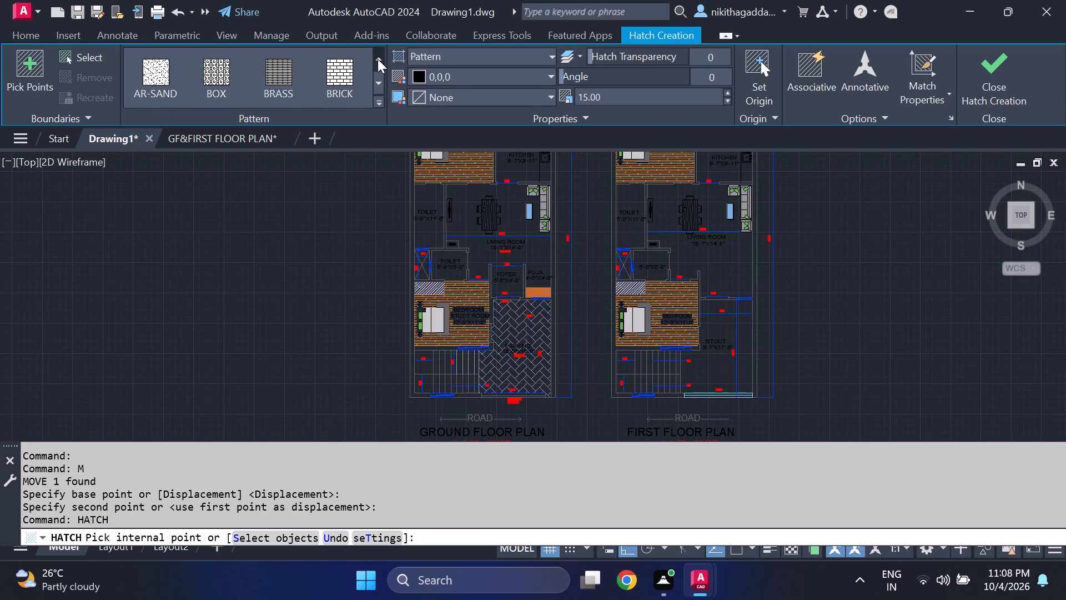
triple_click(378, 59)
left_click(378, 59)
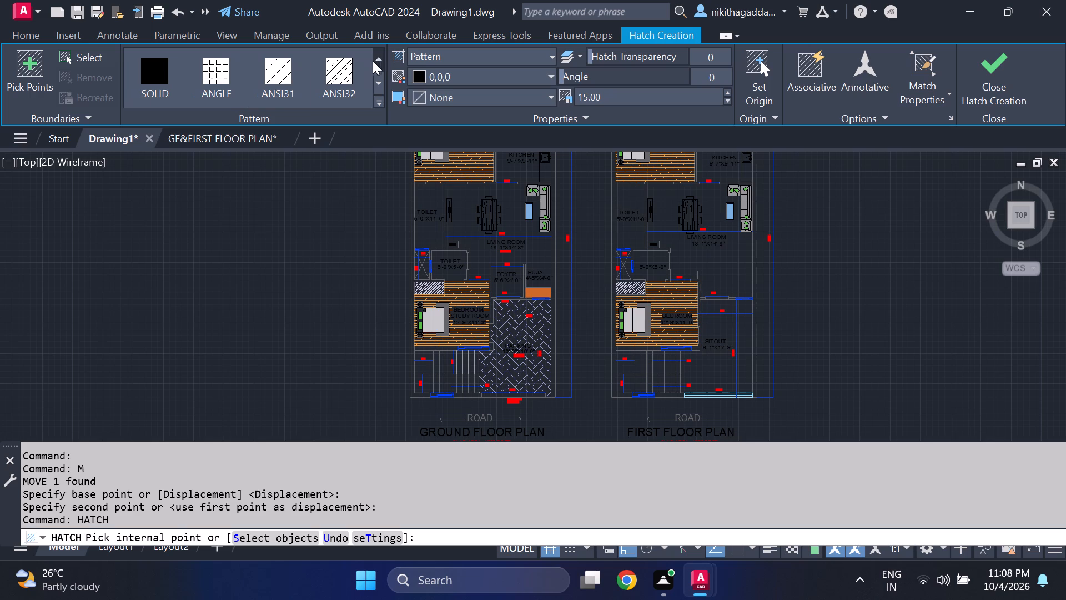
left_click(165, 84)
scroll(389, 216, "up", 2)
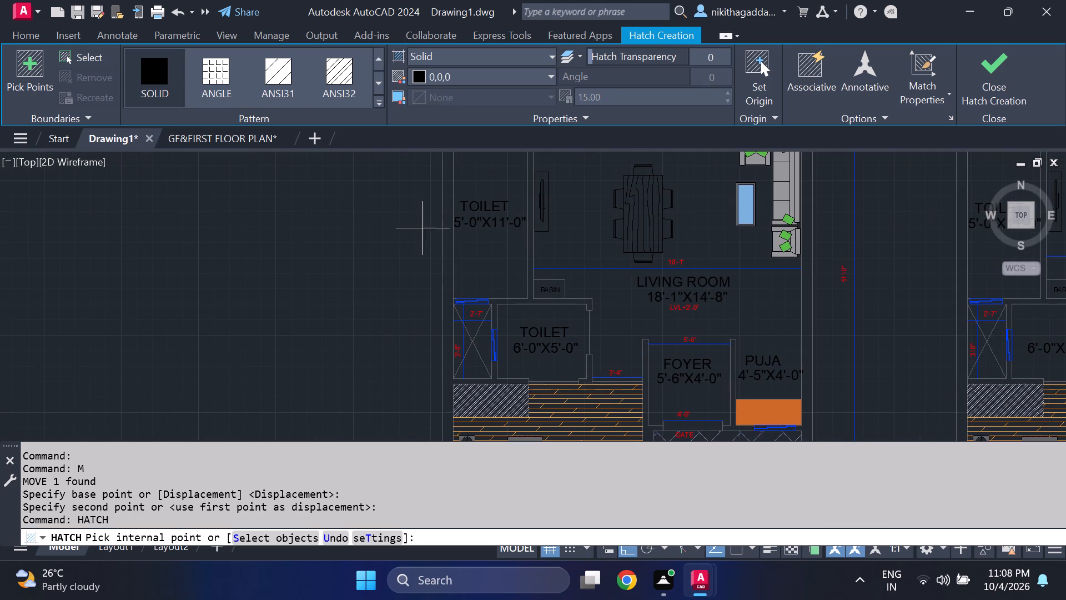
left_click(449, 230)
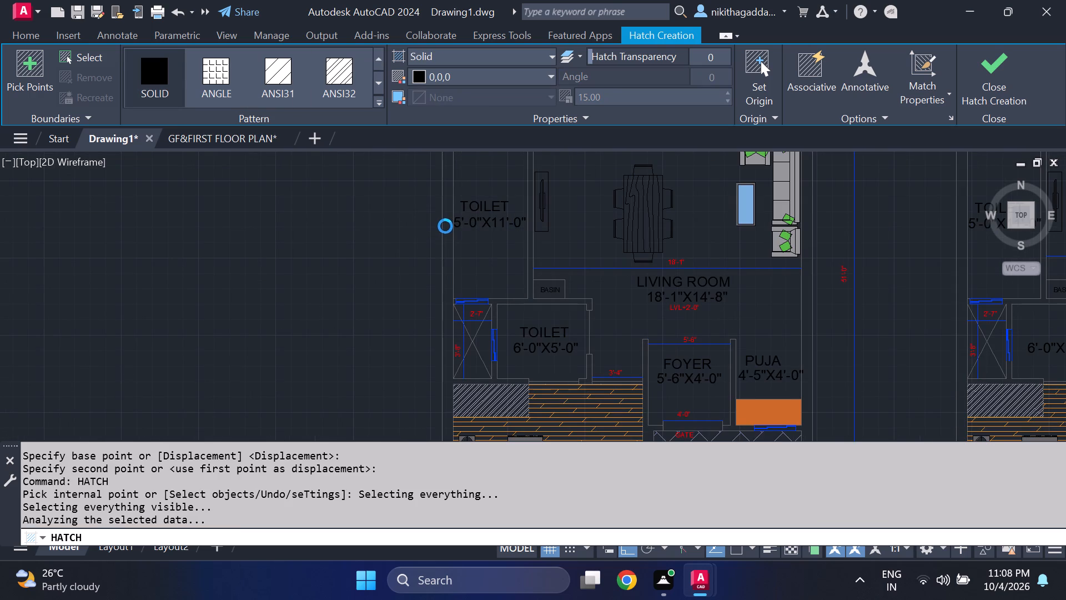
Add the Bedroom2–kitchen partition and the kitchen's upper and lower wall segments to the ground floor's solid hatch, and finish it.
scroll(447, 228, "down", 1)
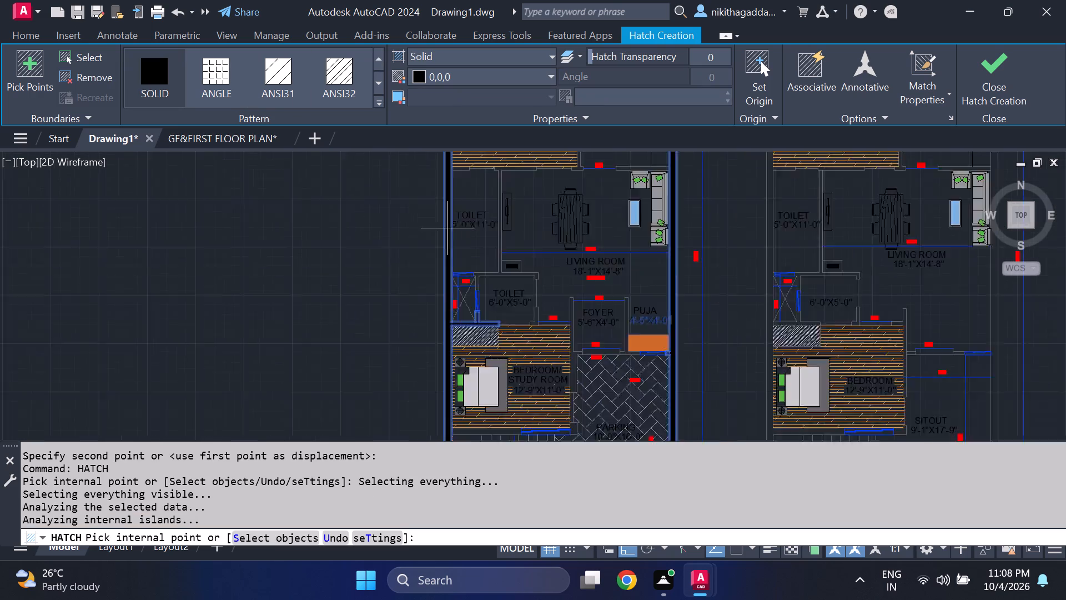
scroll(447, 228, "down", 1)
middle_click_drag(343, 272, 343, 373)
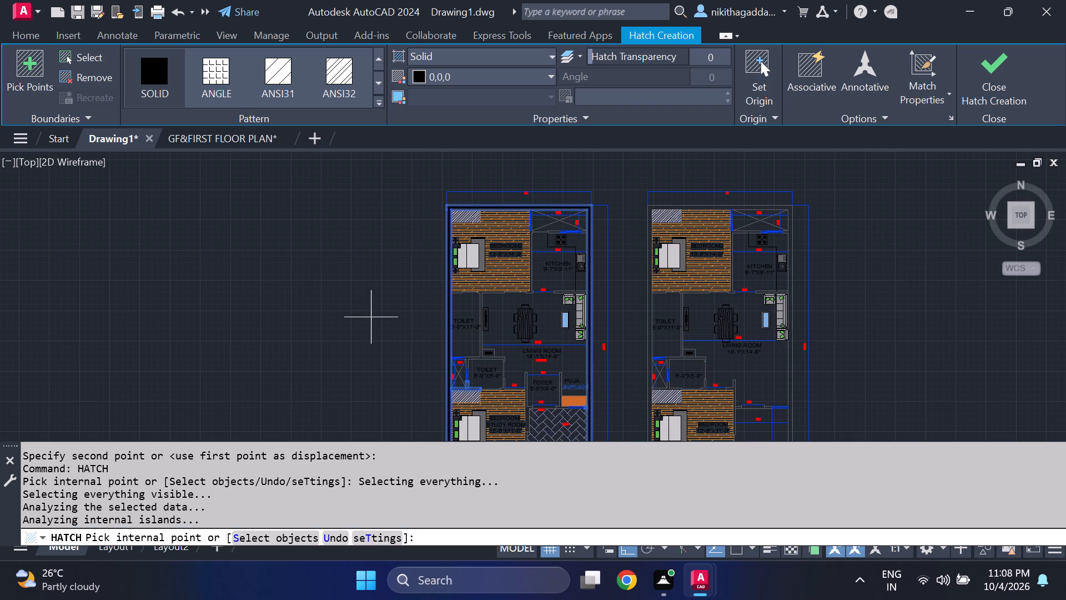
scroll(526, 262, "up", 3)
left_click(543, 221)
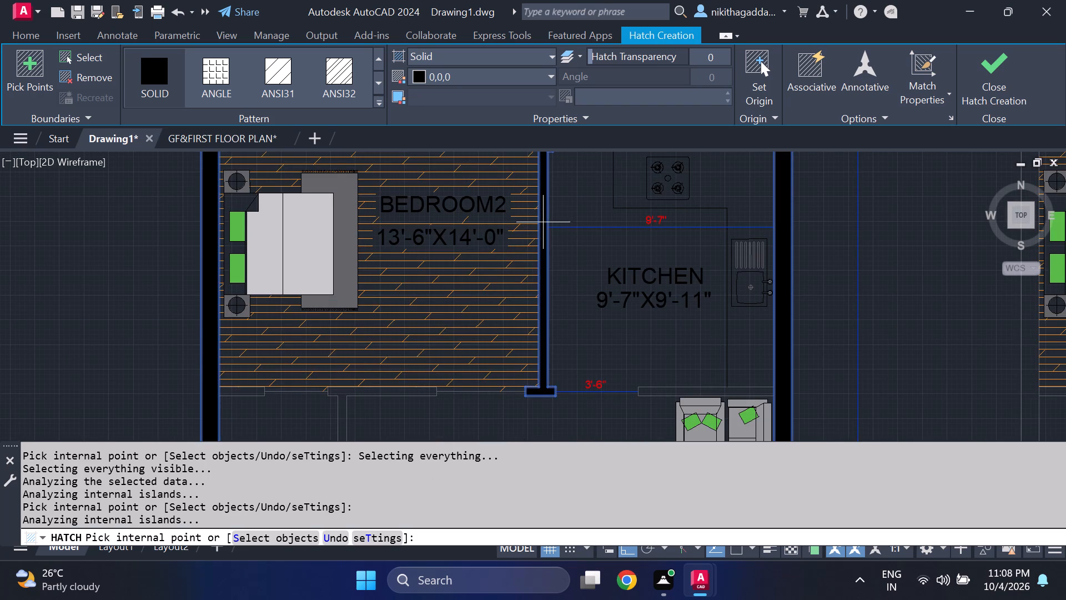
left_click(702, 392)
scroll(642, 263, "down", 1)
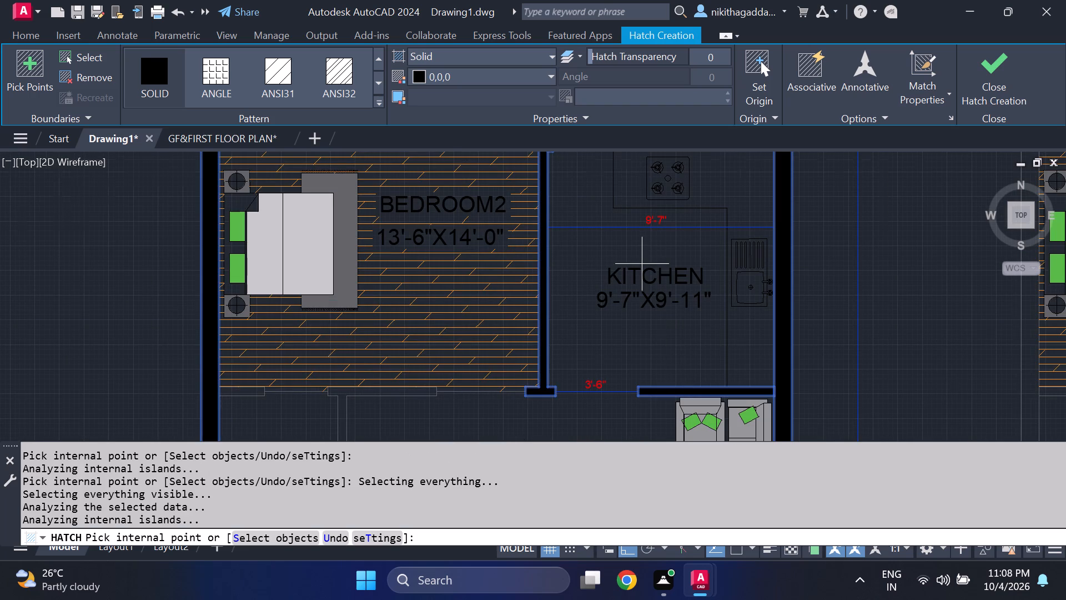
scroll(643, 262, "down", 1)
middle_click_drag(642, 238, 647, 299)
scroll(640, 281, "up", 3)
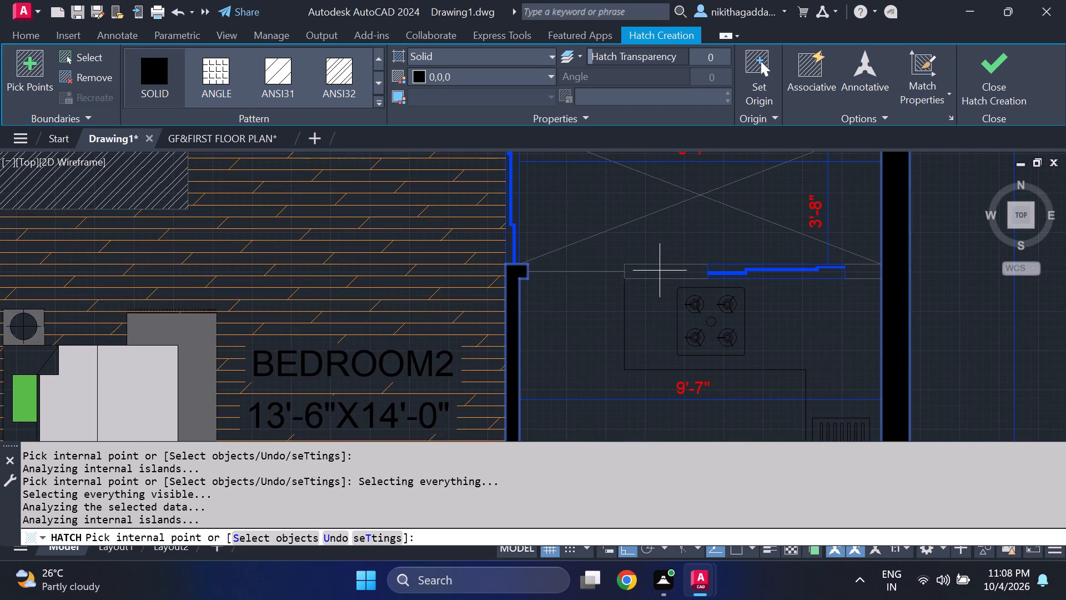
left_click(660, 270)
left_click(868, 266)
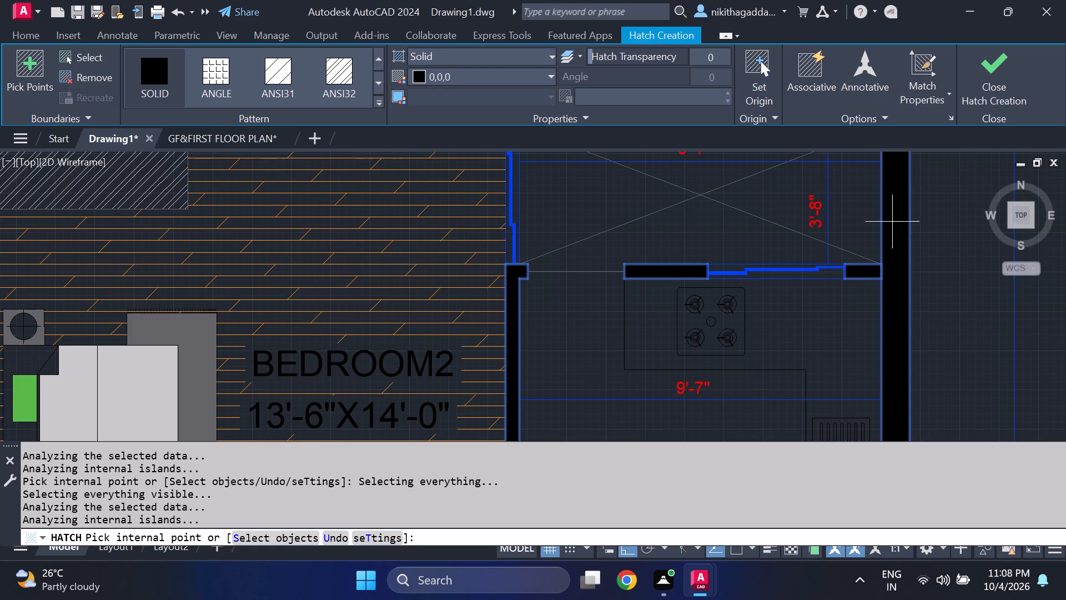
scroll(854, 251, "down", 1)
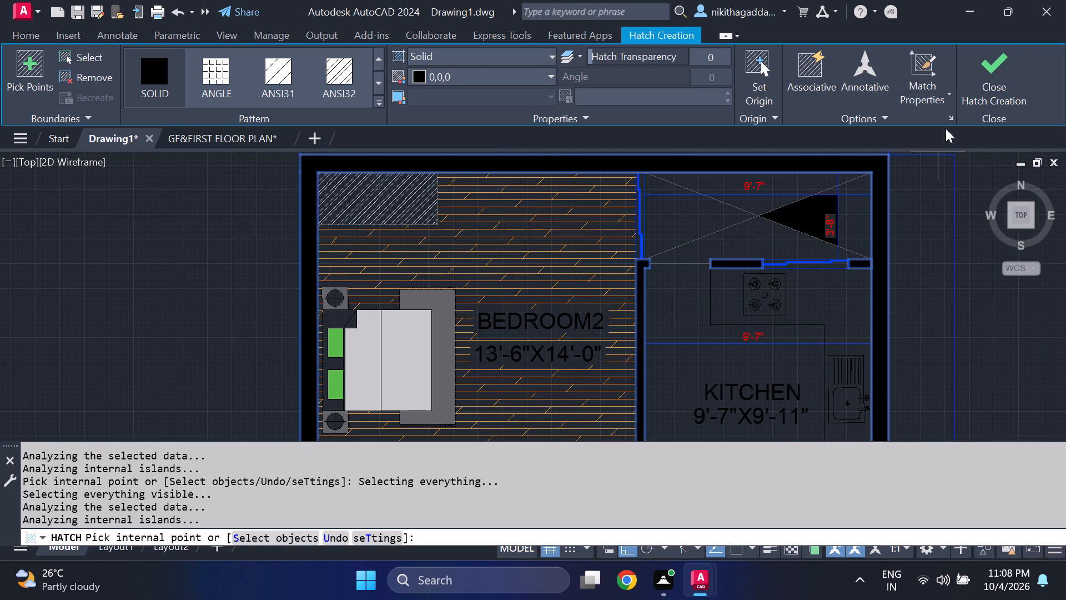
left_click(973, 84)
With a new solid black hatch, fill the ground floor's wall segments below Bedroom2, the walls around both toilets and the stub beside the shaft window.
scroll(832, 219, "down", 2)
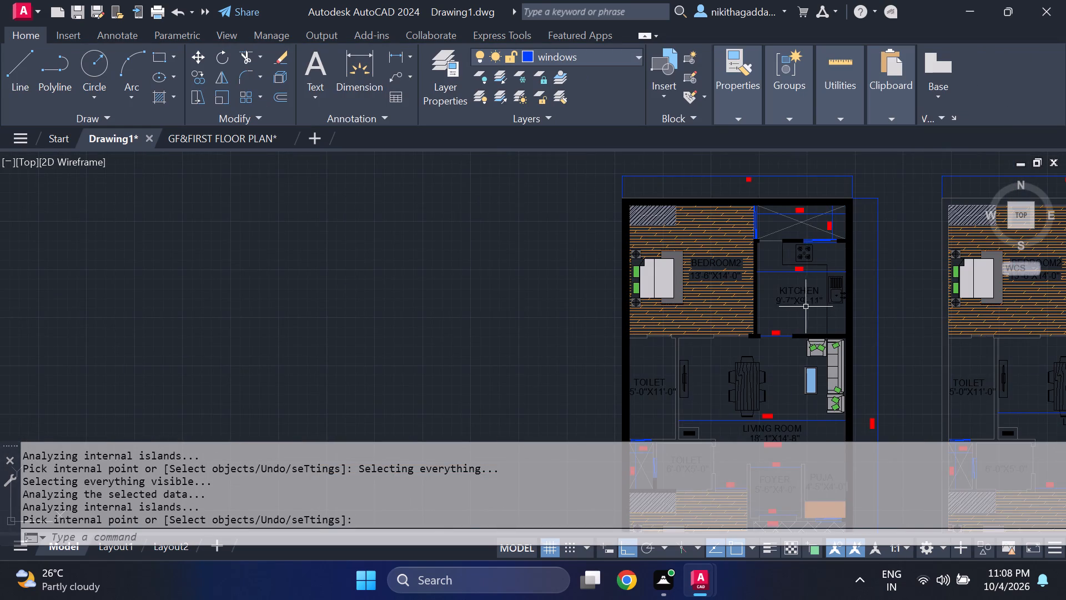
middle_click_drag(807, 311, 755, 255)
type("HATCH")
key("Return")
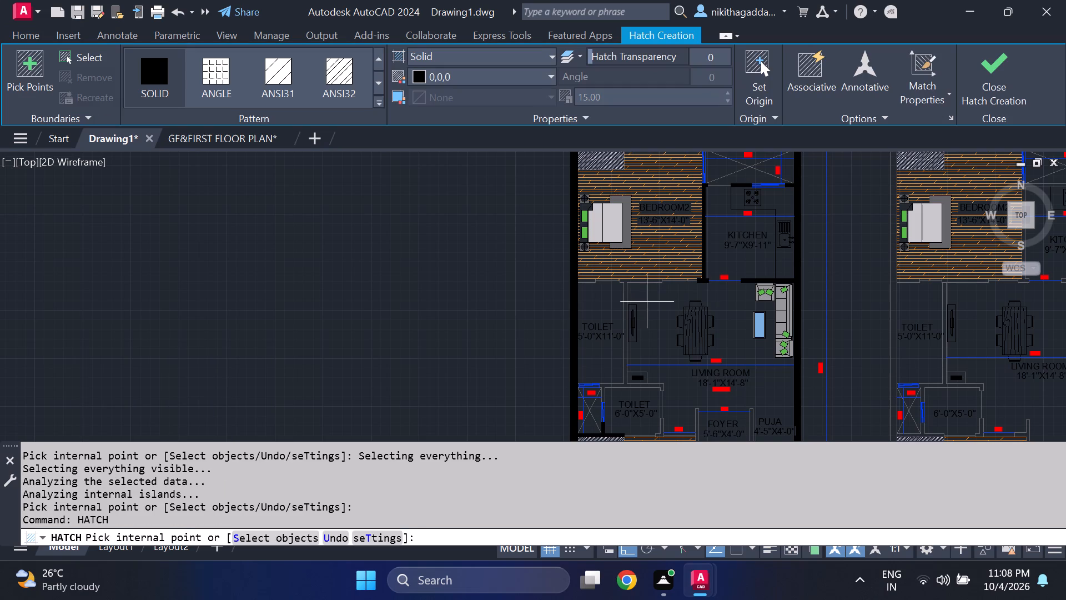
scroll(596, 282, "up", 2)
left_click(586, 277)
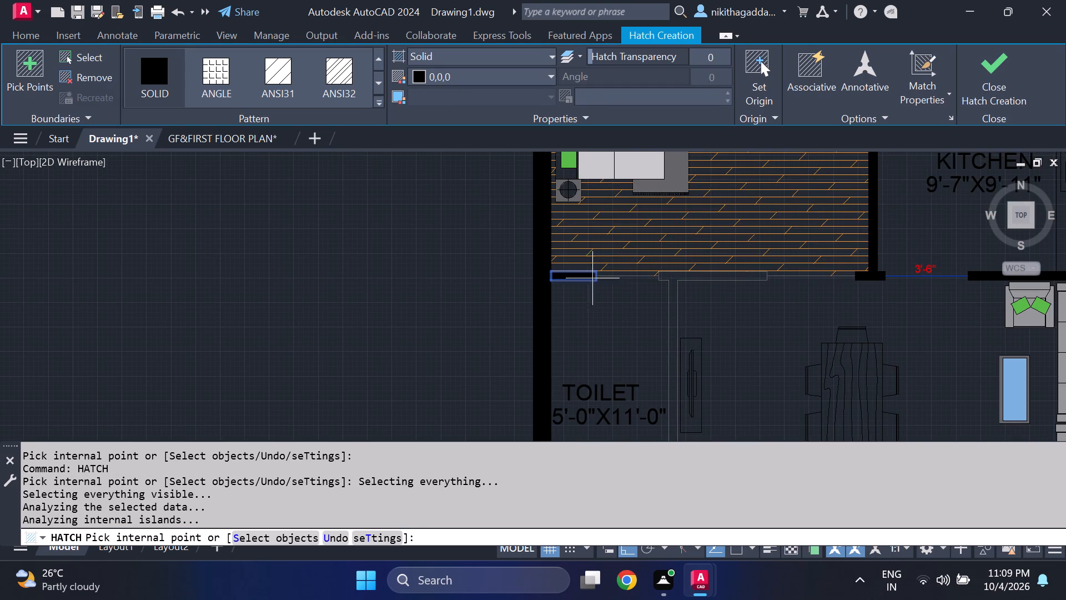
left_click(728, 275)
scroll(722, 282, "down", 2)
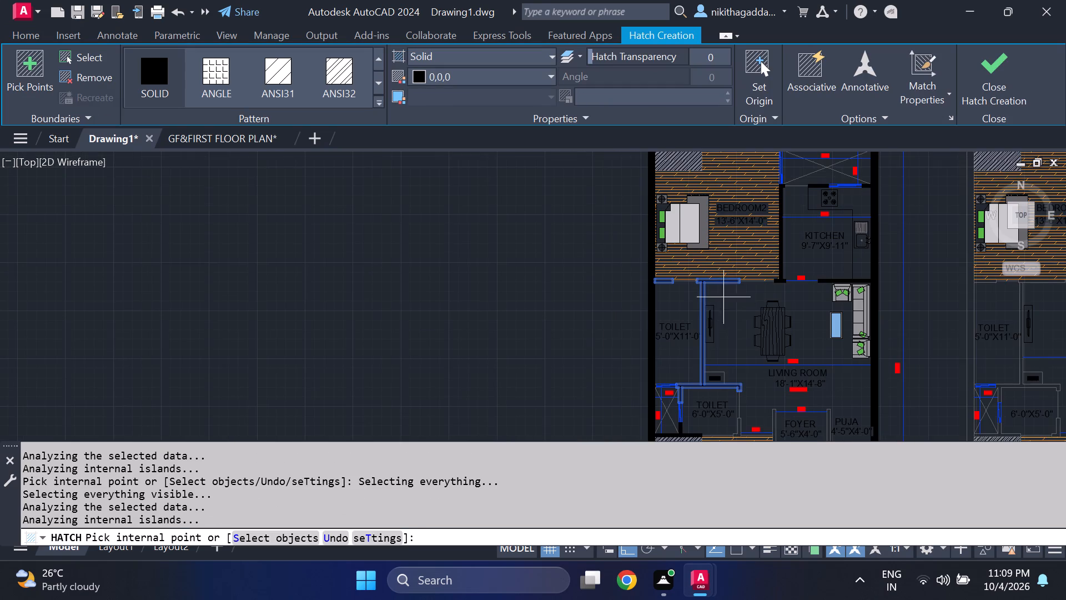
middle_click_drag(763, 375, 736, 311)
scroll(729, 343, "up", 2)
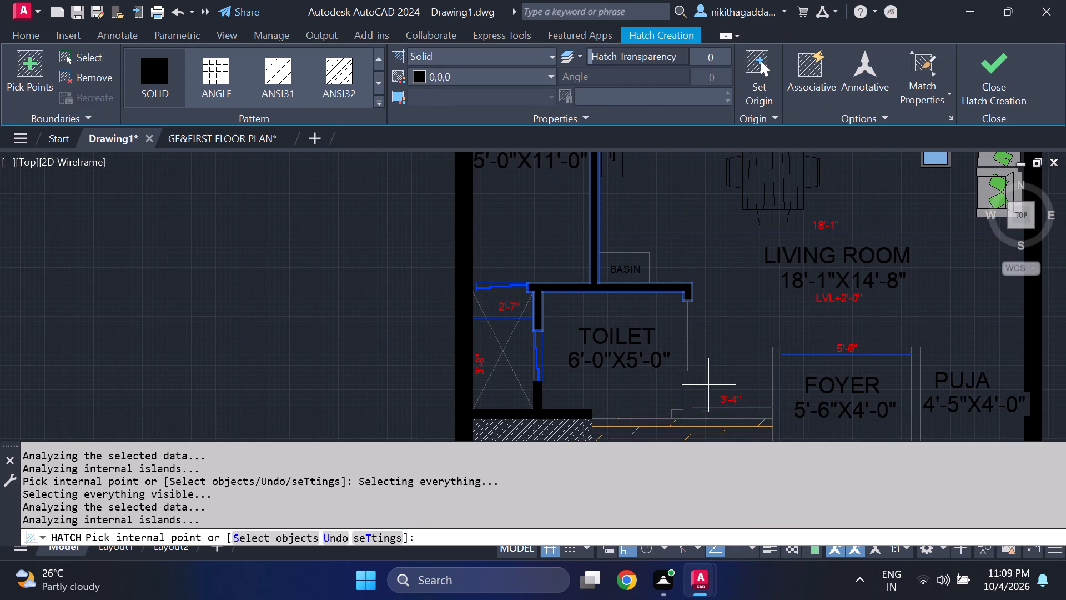
left_click(688, 397)
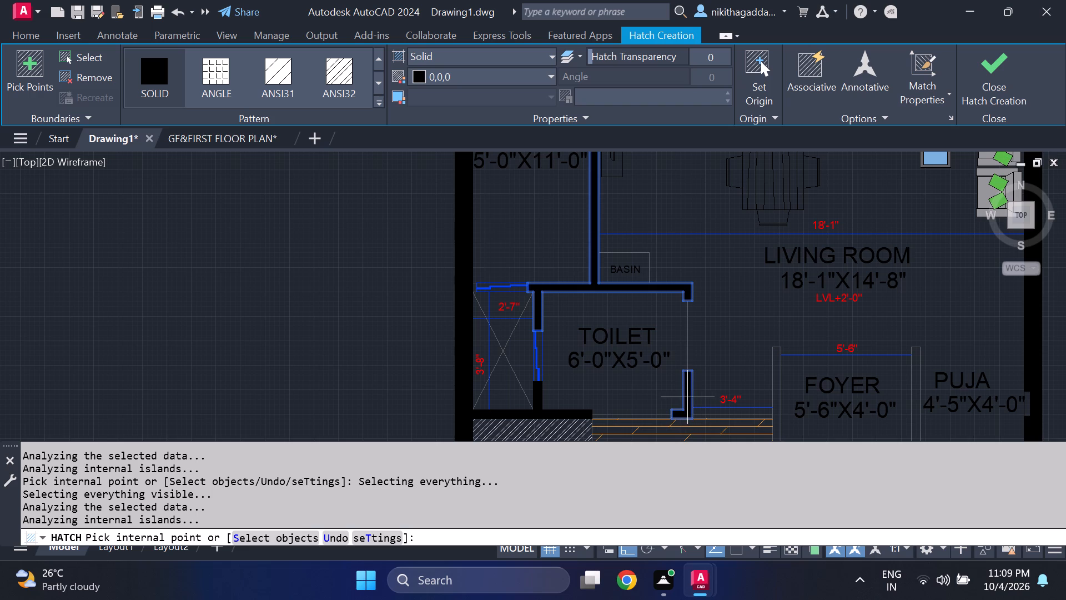
scroll(476, 297, "up", 2)
left_click(470, 277)
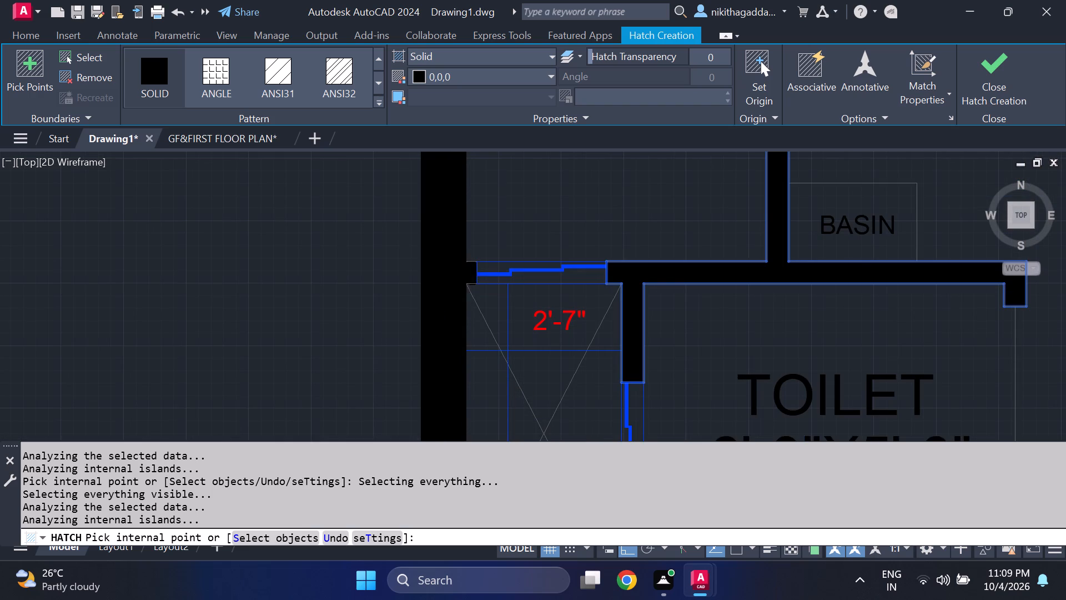
Fill the two walls on either side of the ground floor's foyer with the solid black hatch.
scroll(488, 280, "down", 3)
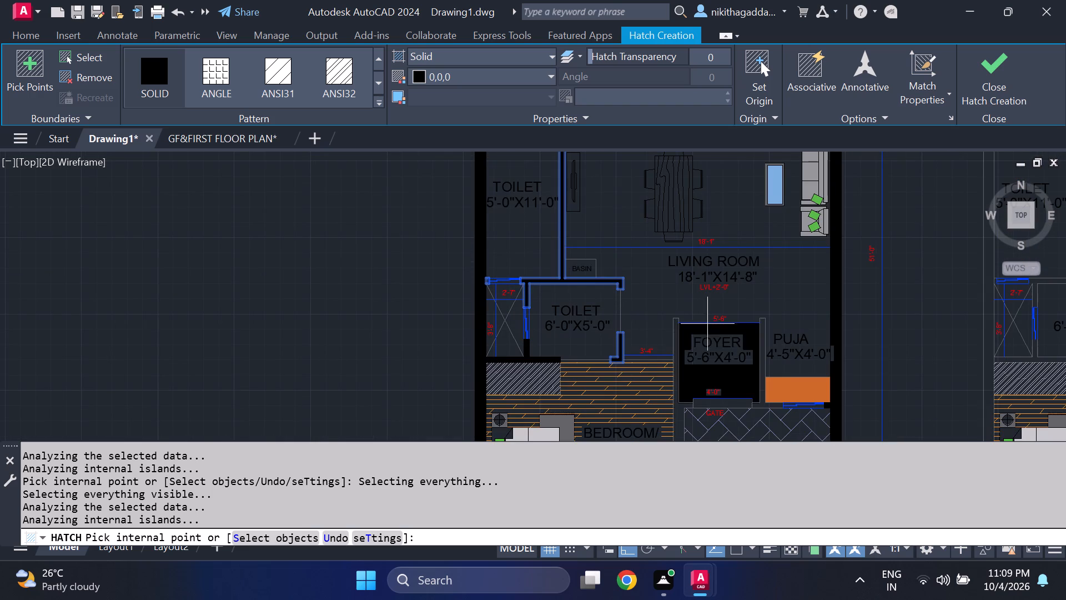
scroll(762, 353, "up", 2)
left_click(767, 357)
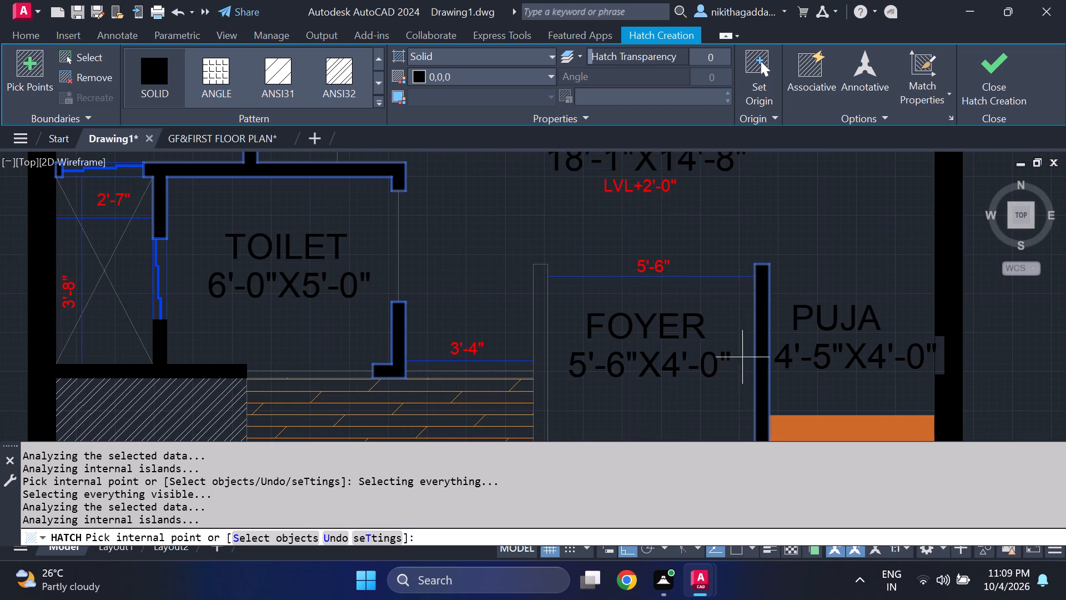
left_click(544, 350)
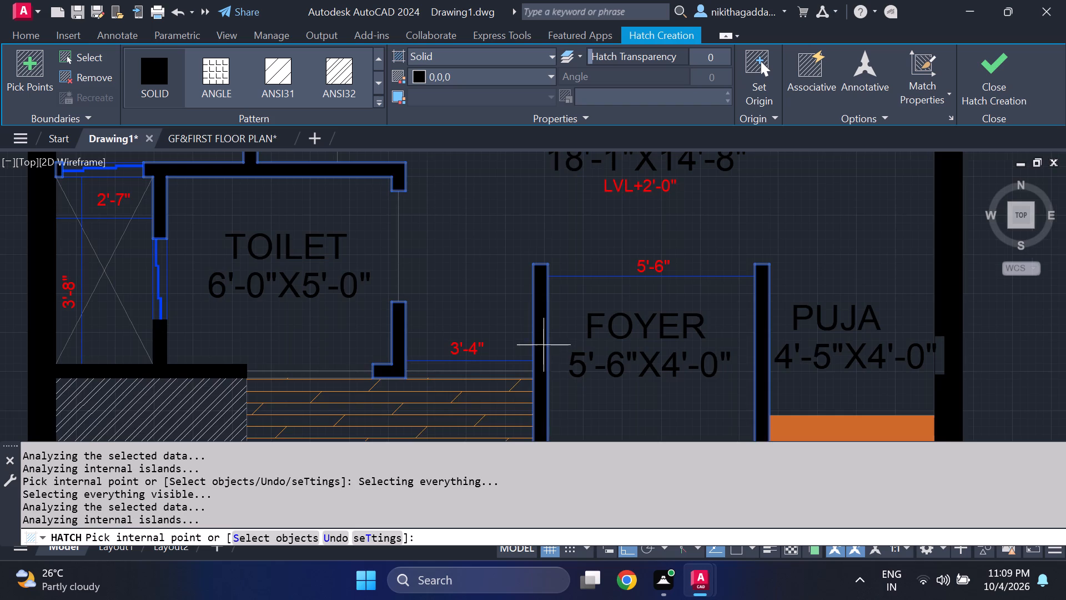
scroll(544, 345, "down", 3)
scroll(579, 377, "up", 2)
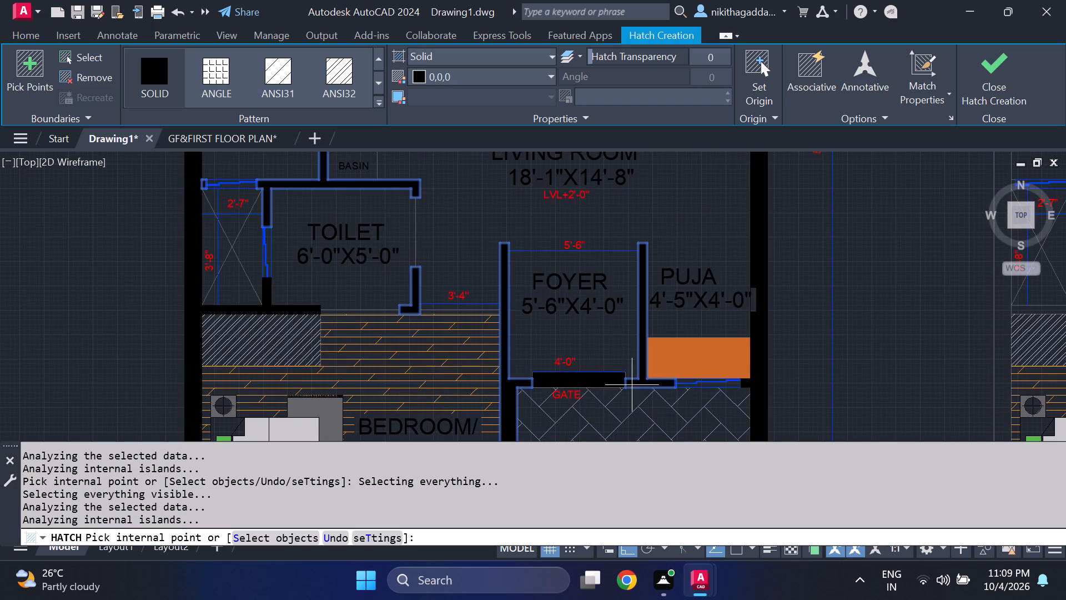
Fill the ground floor's Bedroom/Study Room–staircase wall, the pier at its parking-side end and the front wall segment below the stairs, and finish the hatch.
scroll(617, 338, "down", 3)
middle_click_drag(622, 372, 616, 319)
scroll(574, 346, "up", 3)
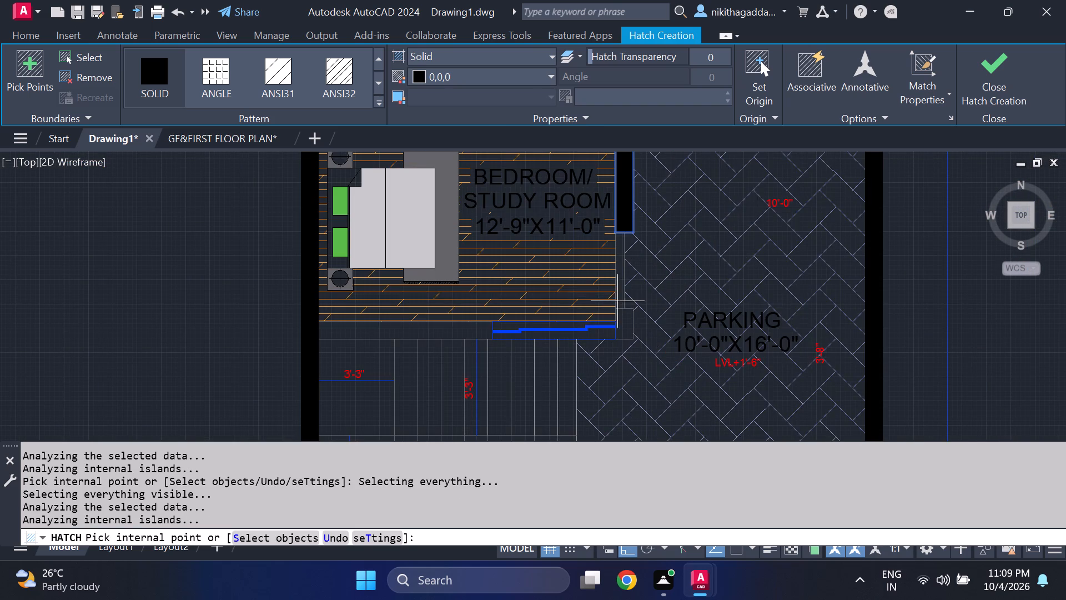
left_click(626, 333)
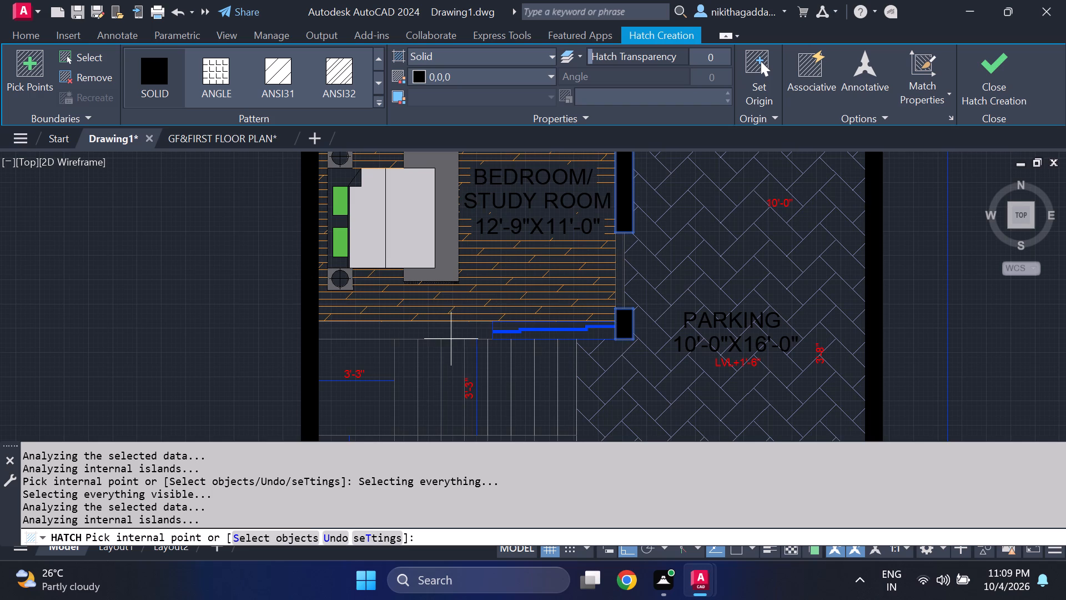
left_click(451, 336)
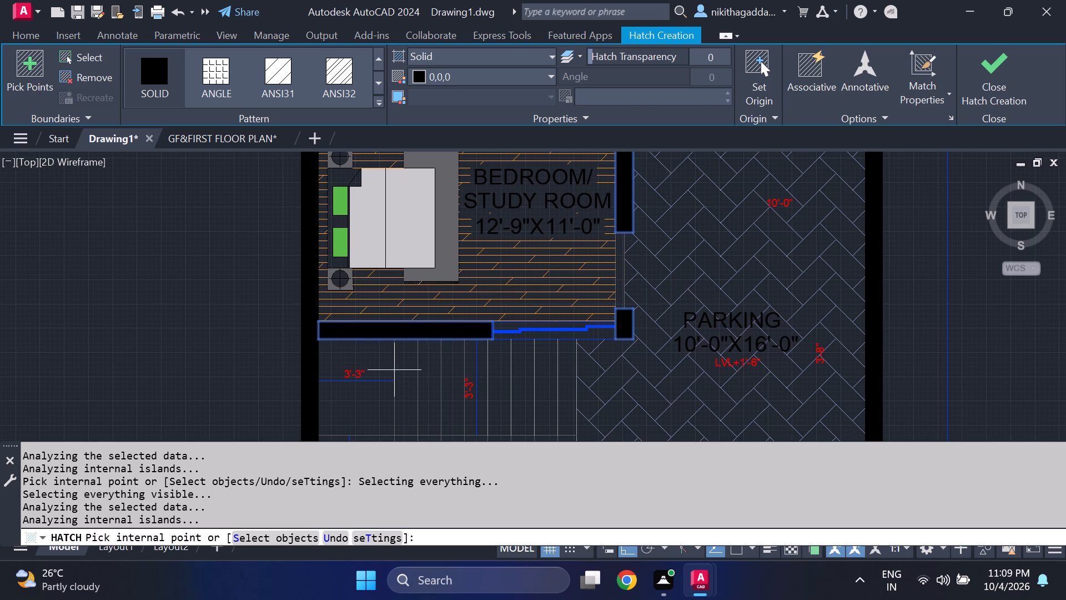
middle_click_drag(394, 369, 399, 283)
middle_click_drag(406, 341, 401, 310)
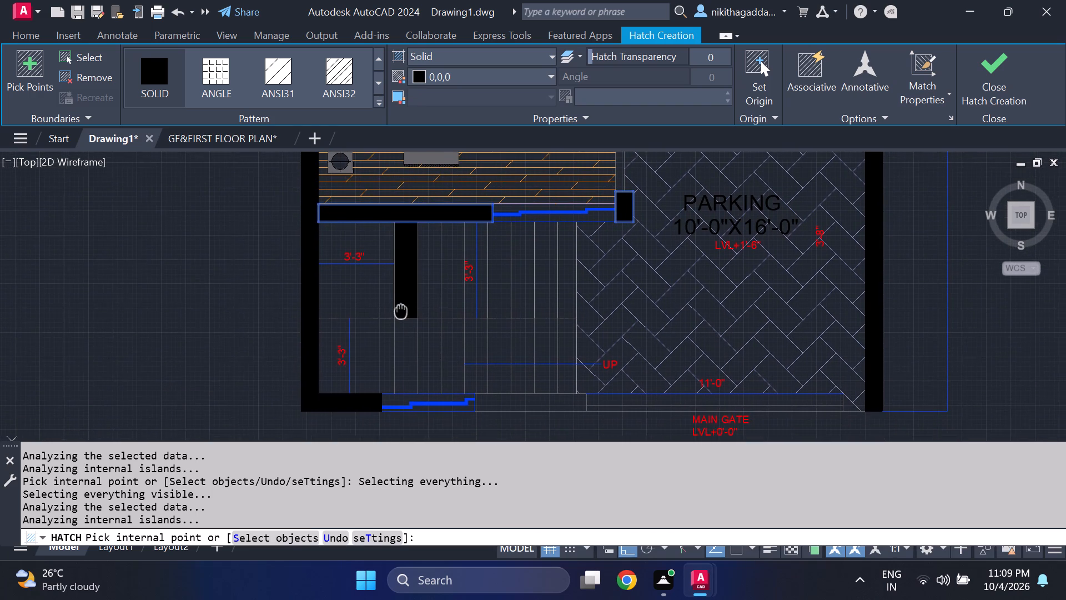
middle_click_drag(401, 310, 366, 301)
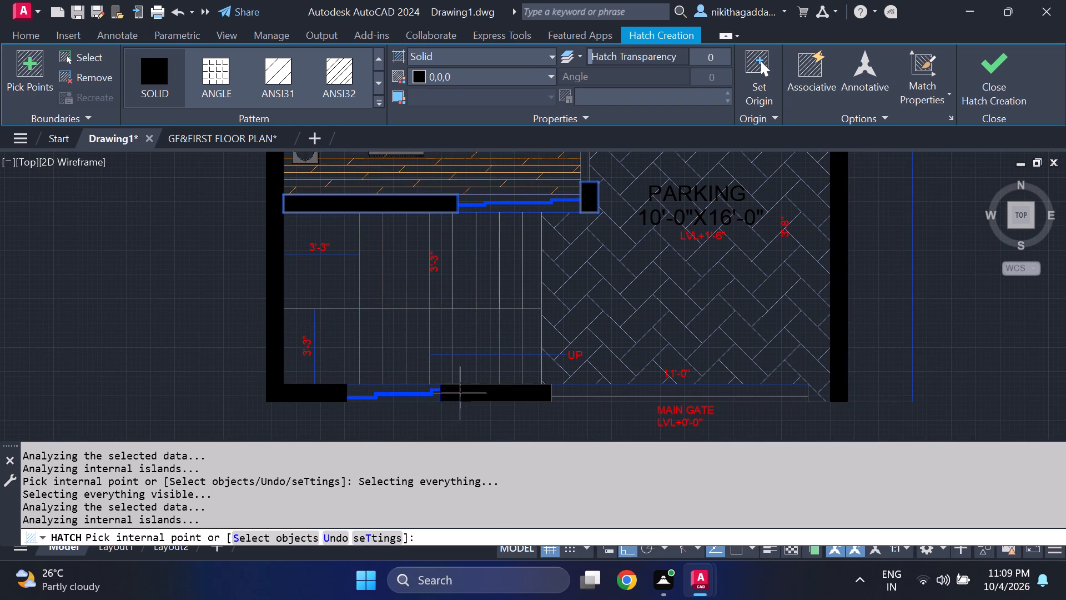
left_click(461, 393)
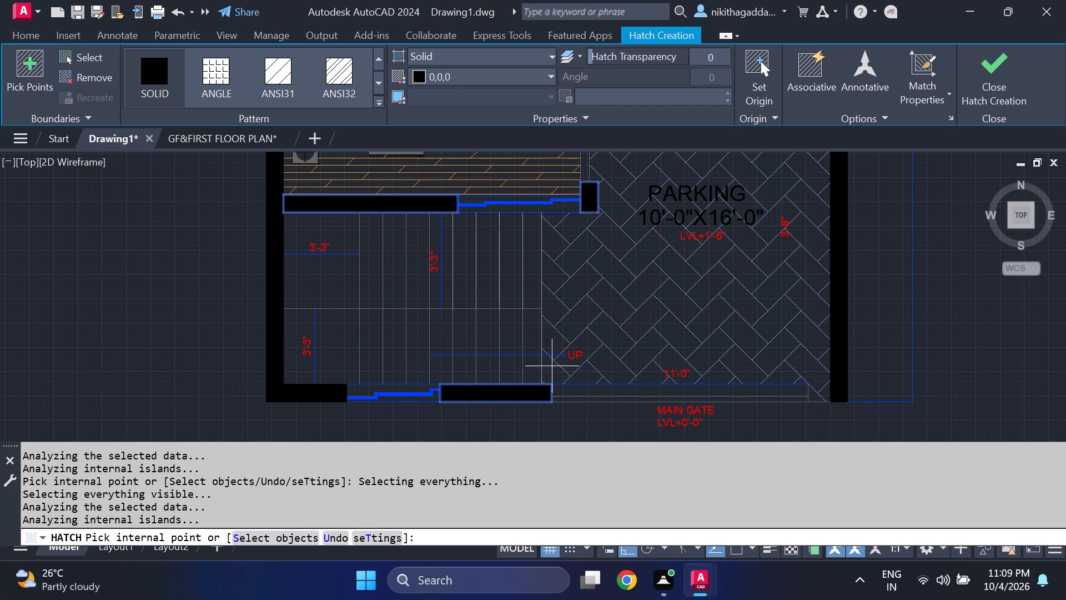
scroll(563, 364, "down", 1)
middle_click_drag(620, 282, 581, 338)
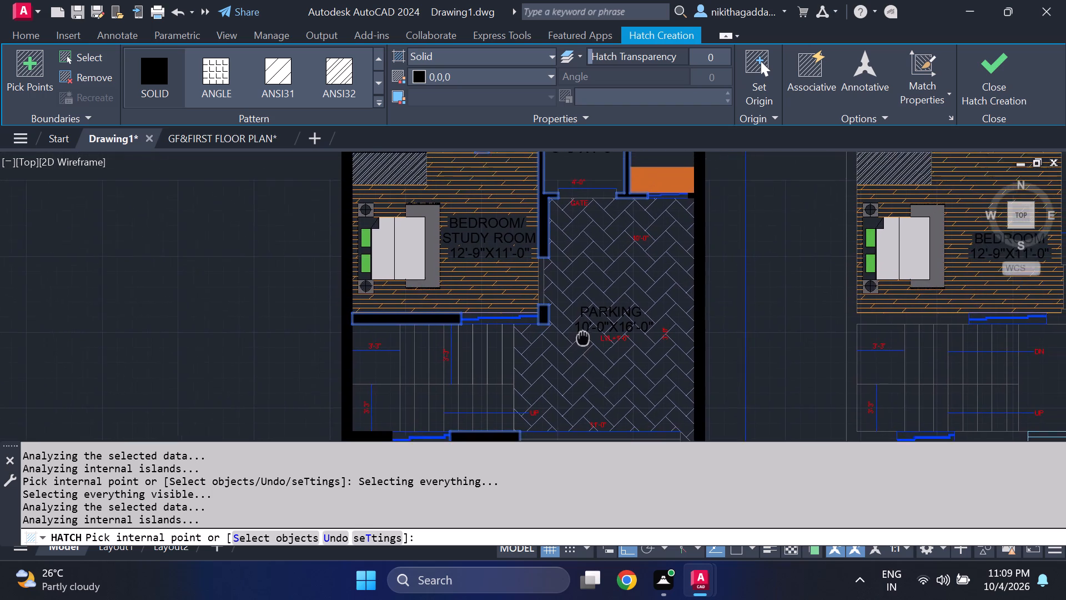
middle_click_drag(581, 338, 581, 341)
middle_click(581, 341)
scroll(579, 326, "down", 2)
middle_click_drag(572, 286, 556, 339)
scroll(555, 334, "up", 2)
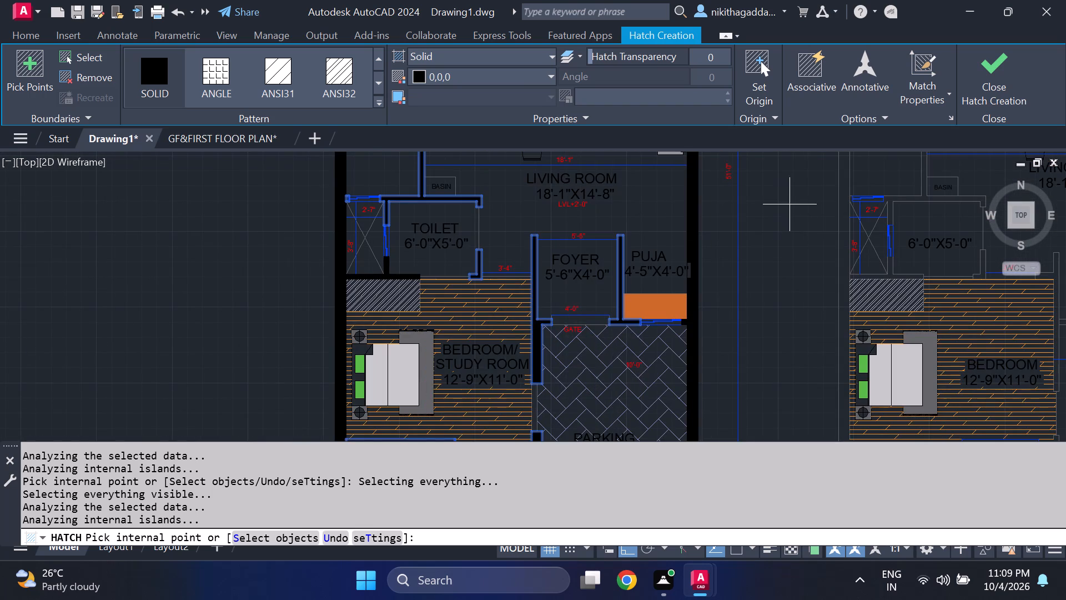
left_click(977, 83)
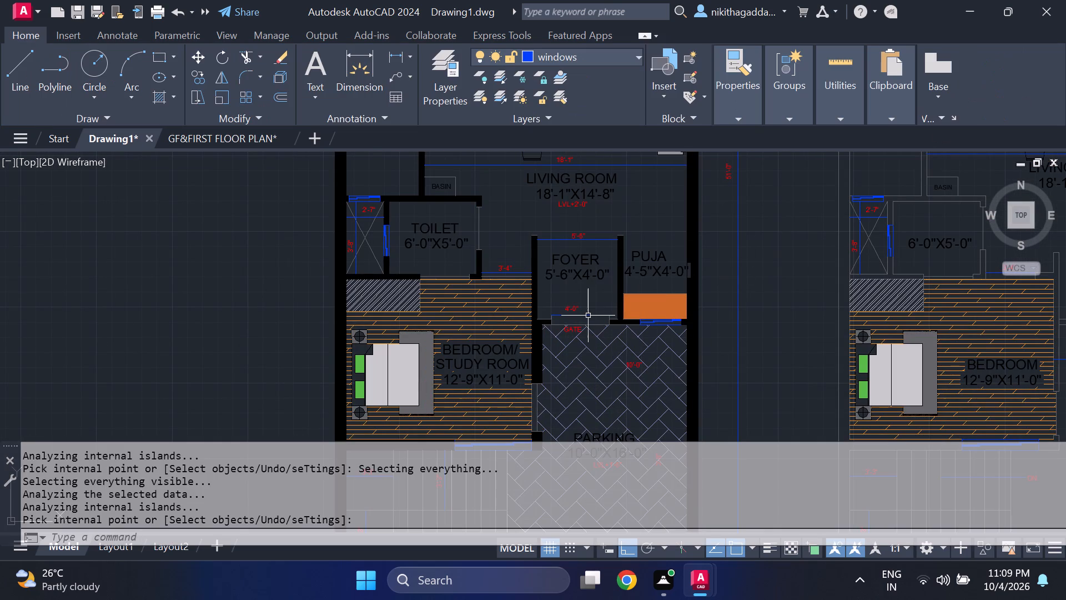
Examine the ground floor plan from the parking and stairs up to the kitchen for wall segments left unfilled.
scroll(597, 249, "up", 2)
scroll(598, 254, "down", 2)
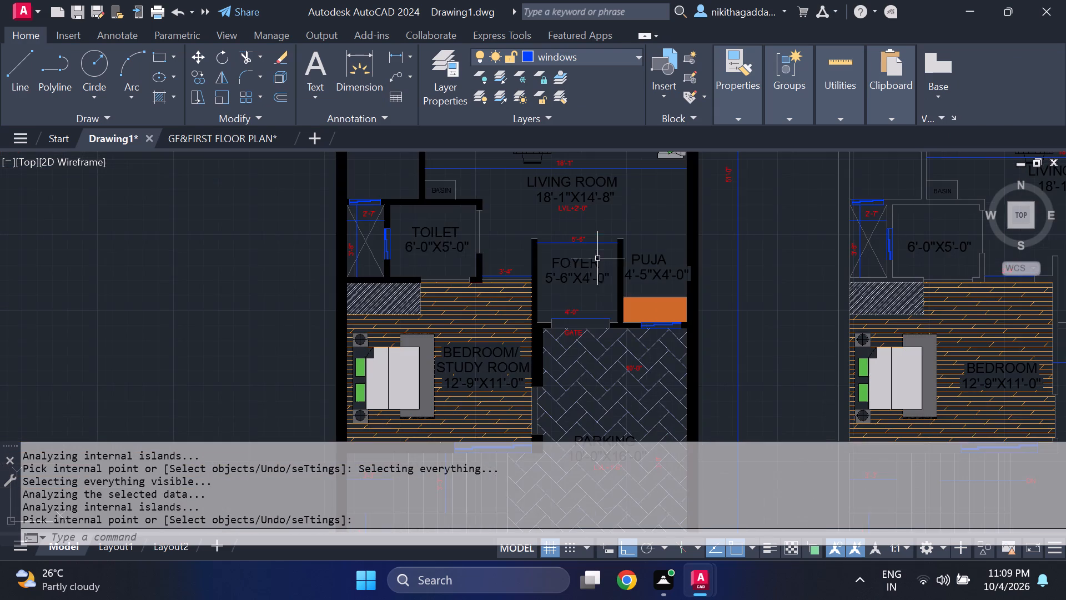
middle_click_drag(595, 327, 580, 192)
scroll(571, 206, "down", 1)
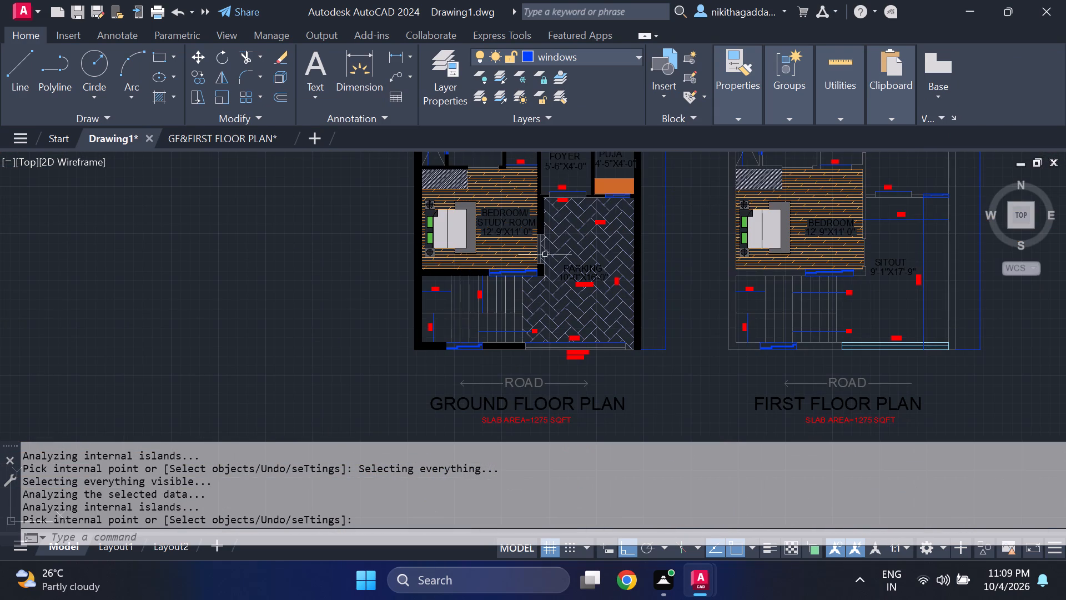
middle_click_drag(537, 267, 546, 259)
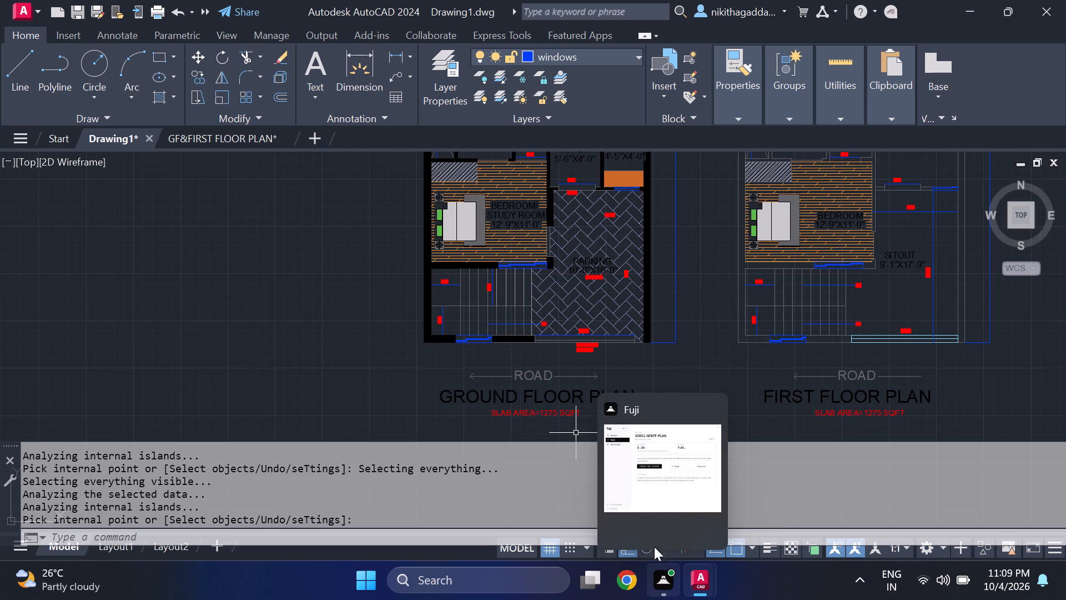
middle_click_drag(555, 313, 560, 369)
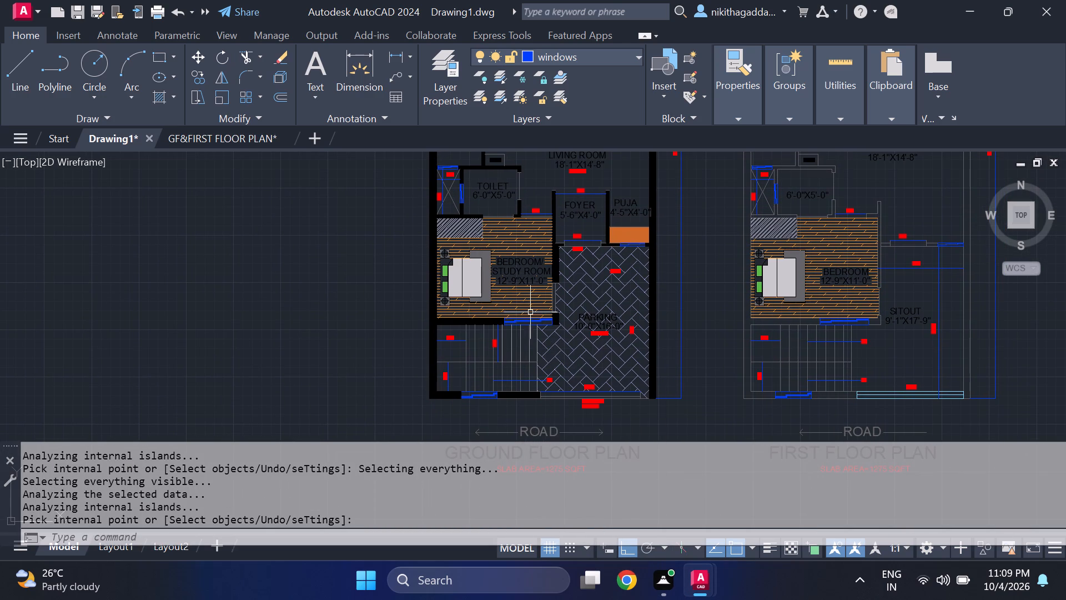
scroll(527, 318, "up", 1)
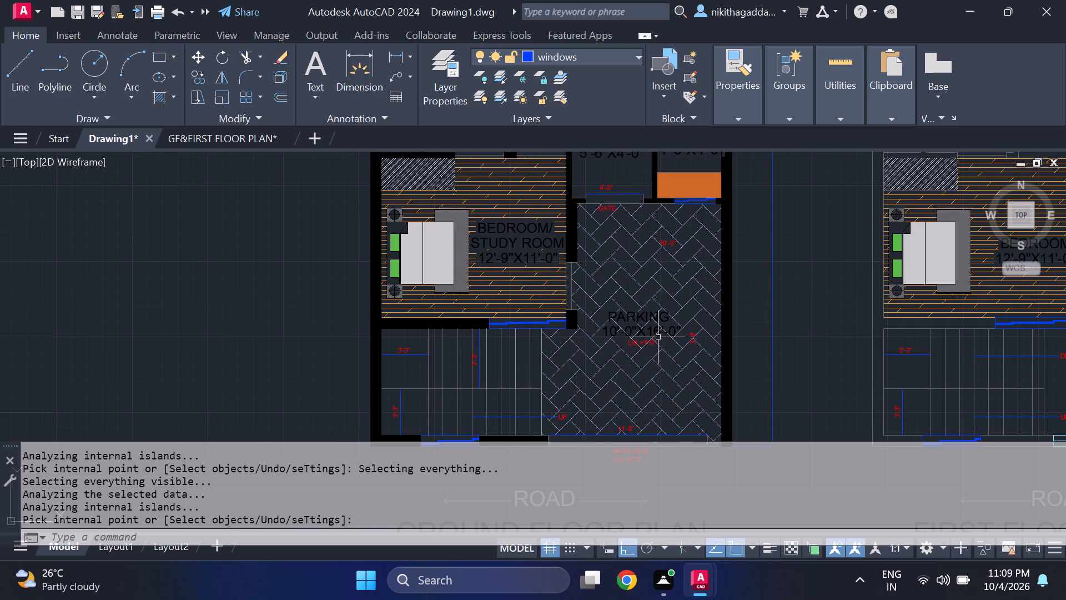
middle_click_drag(642, 342, 576, 229)
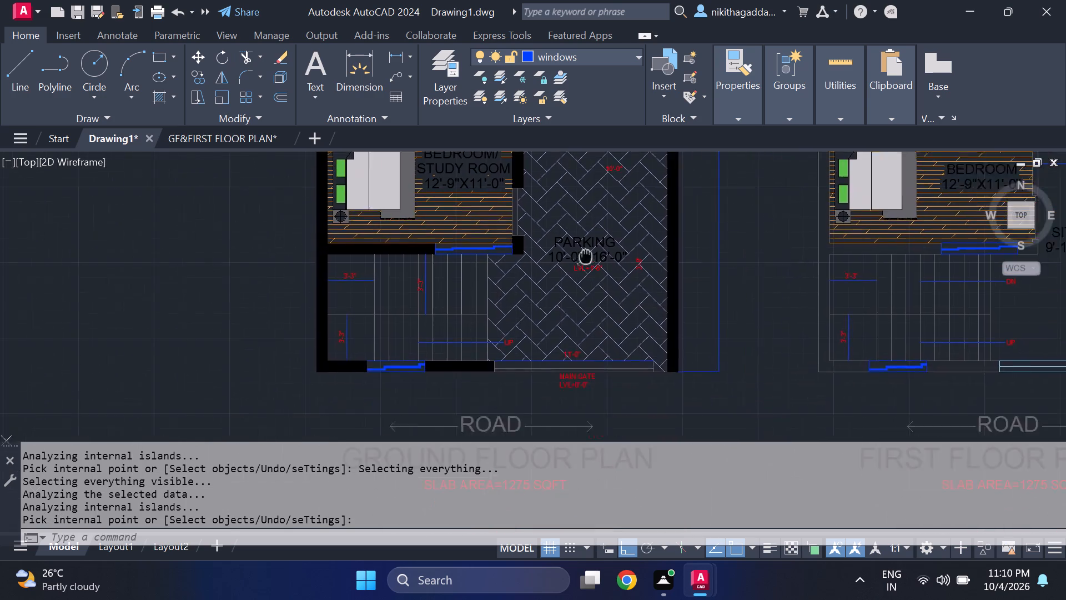
middle_click_drag(576, 229, 570, 306)
middle_click_drag(562, 306, 577, 366)
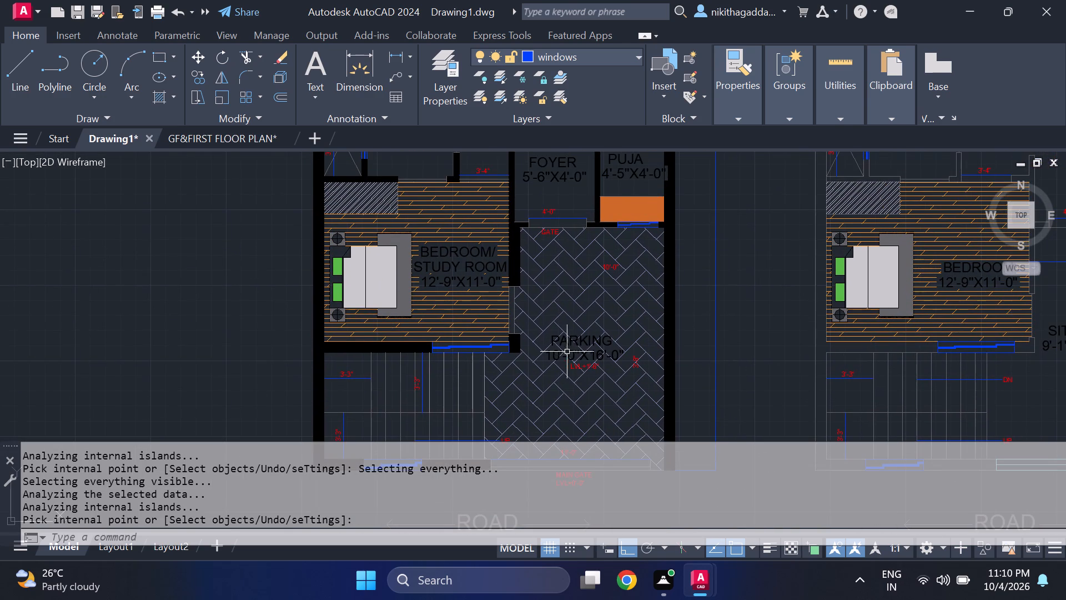
middle_click_drag(550, 278, 559, 371)
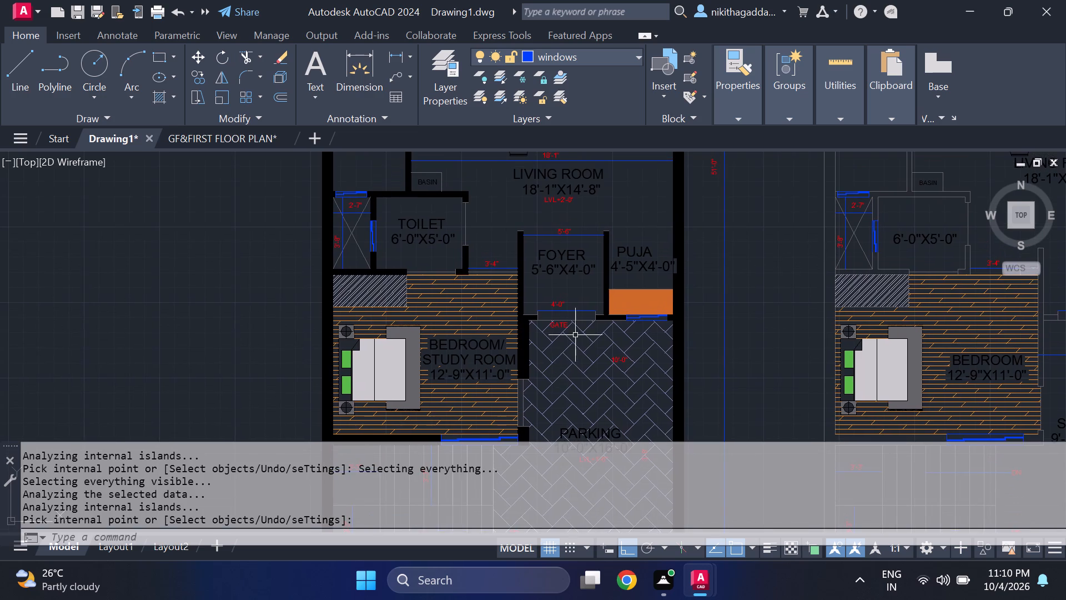
middle_click_drag(547, 271, 530, 344)
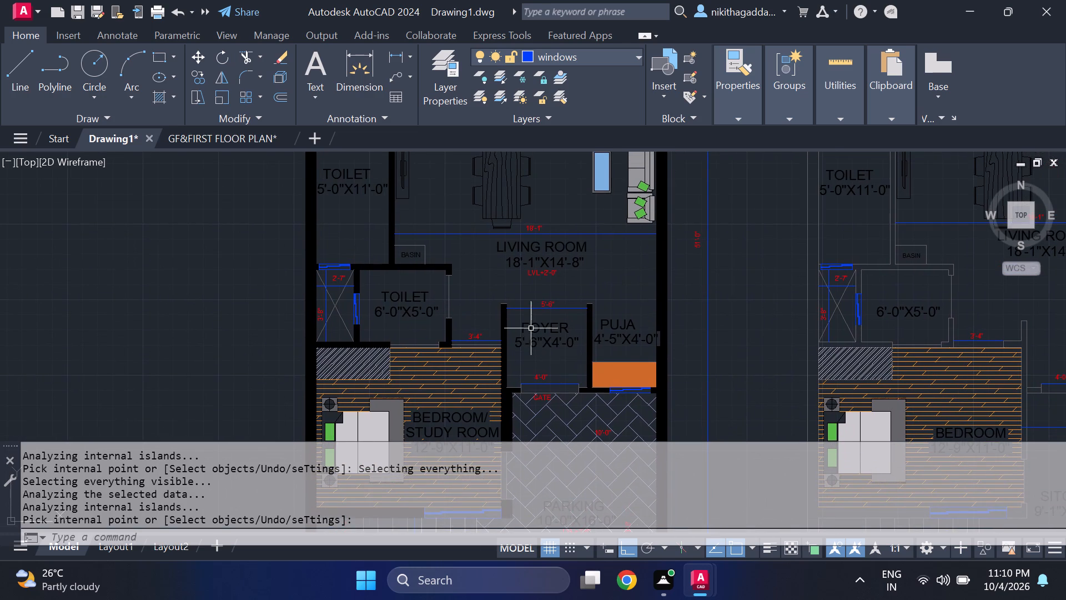
middle_click_drag(481, 287, 496, 351)
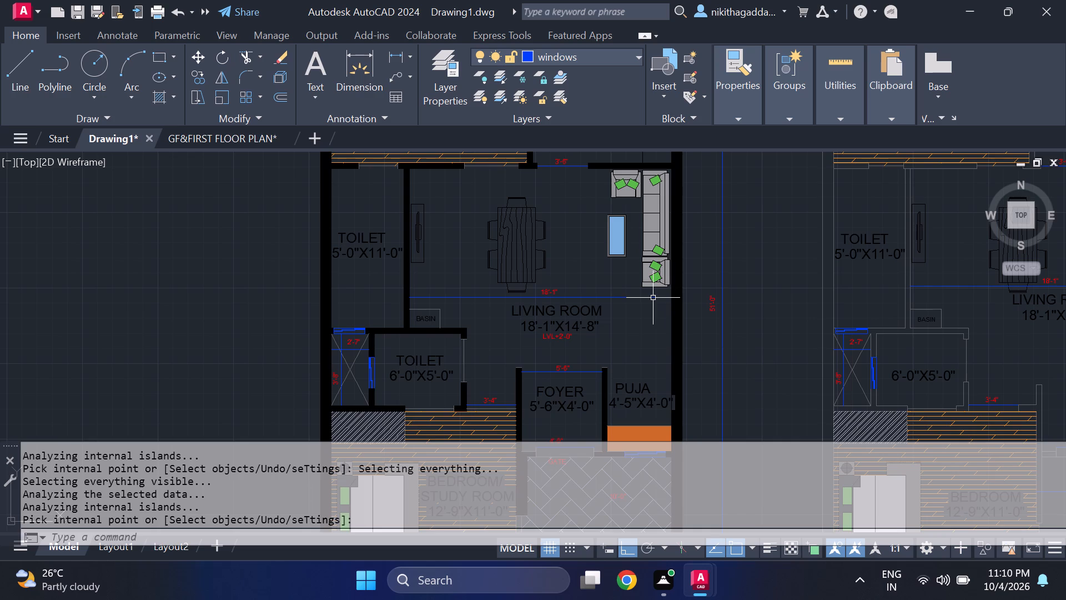
middle_click_drag(653, 297, 664, 421)
middle_click_drag(619, 304, 631, 421)
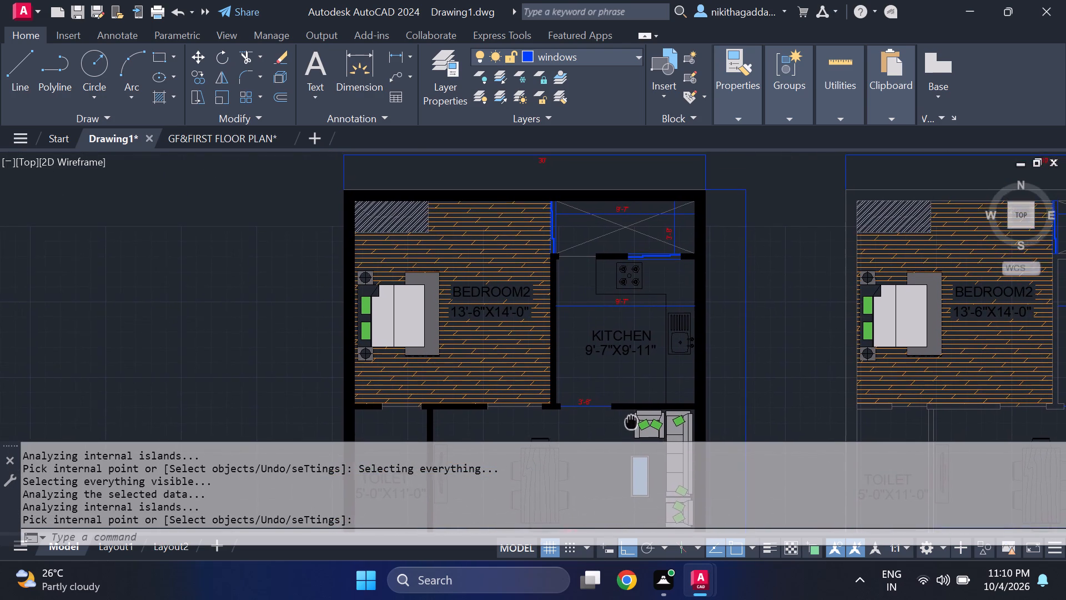
middle_click_drag(631, 421, 606, 244)
middle_click(606, 244)
middle_click_drag(593, 303, 585, 225)
middle_click_drag(610, 339, 586, 226)
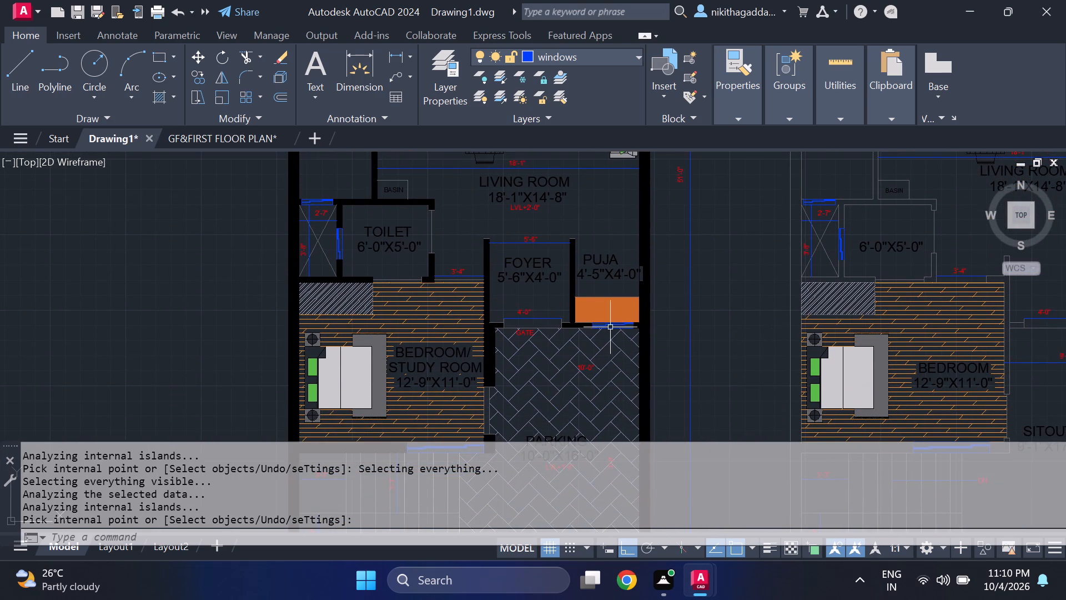
middle_click_drag(609, 357, 610, 227)
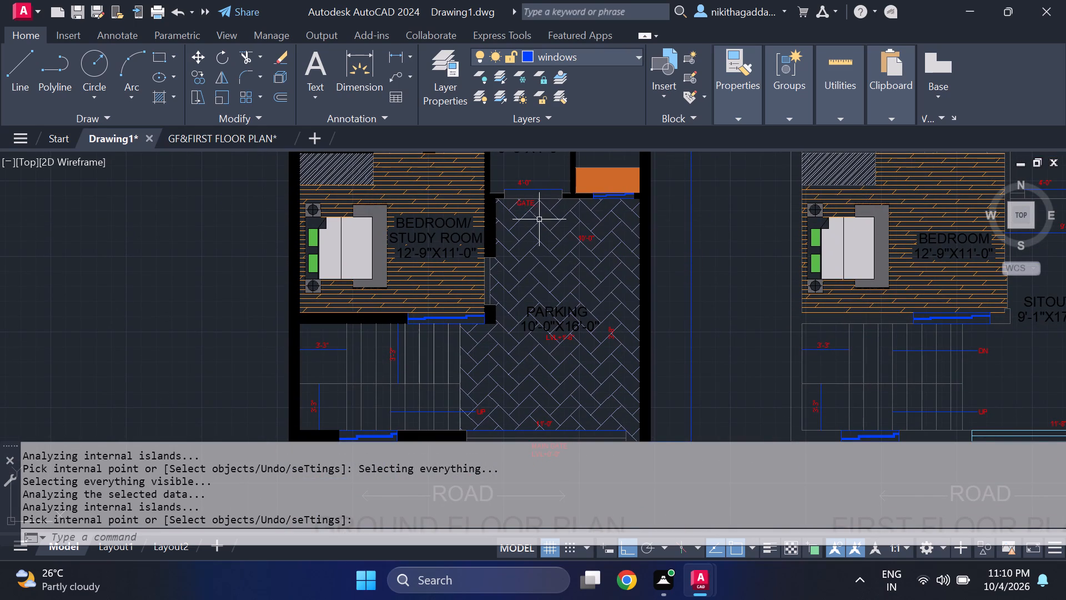
middle_click_drag(575, 358, 548, 276)
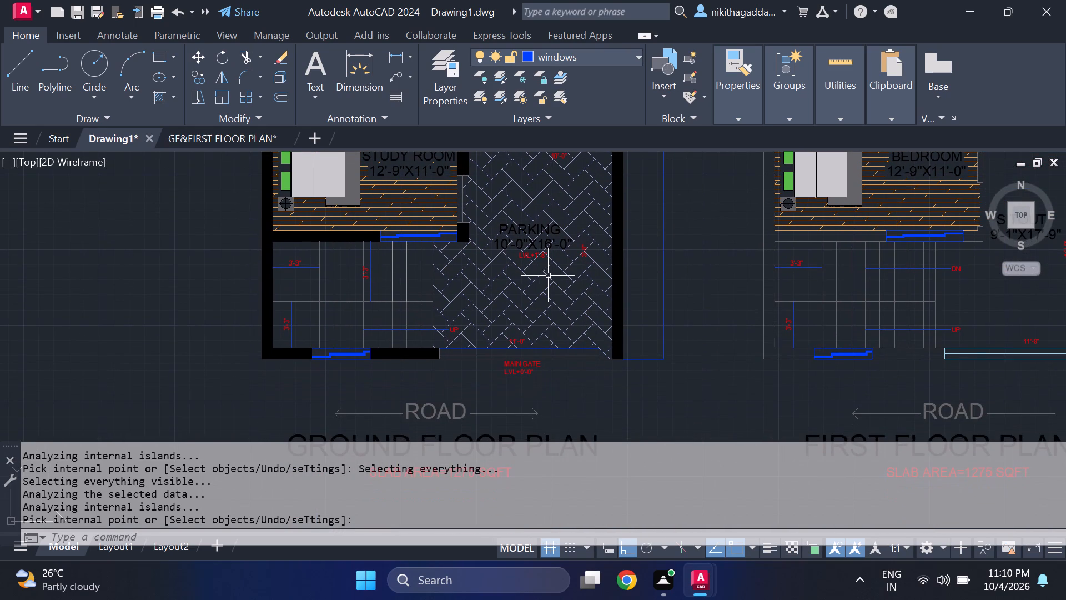
Start a new solid black hatch and try to fill the first floor plan's outer wall beside the stairs.
middle_click_drag(548, 276, 285, 363)
scroll(477, 321, "up", 1)
type("HATCH")
key("Return")
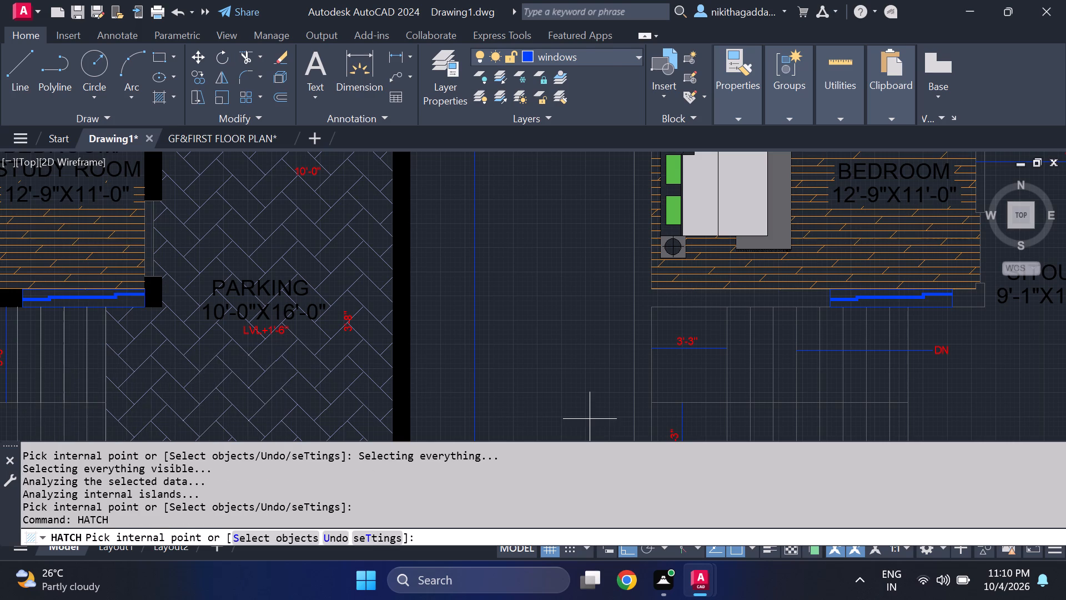
scroll(625, 258, "down", 3)
scroll(633, 277, "up", 2)
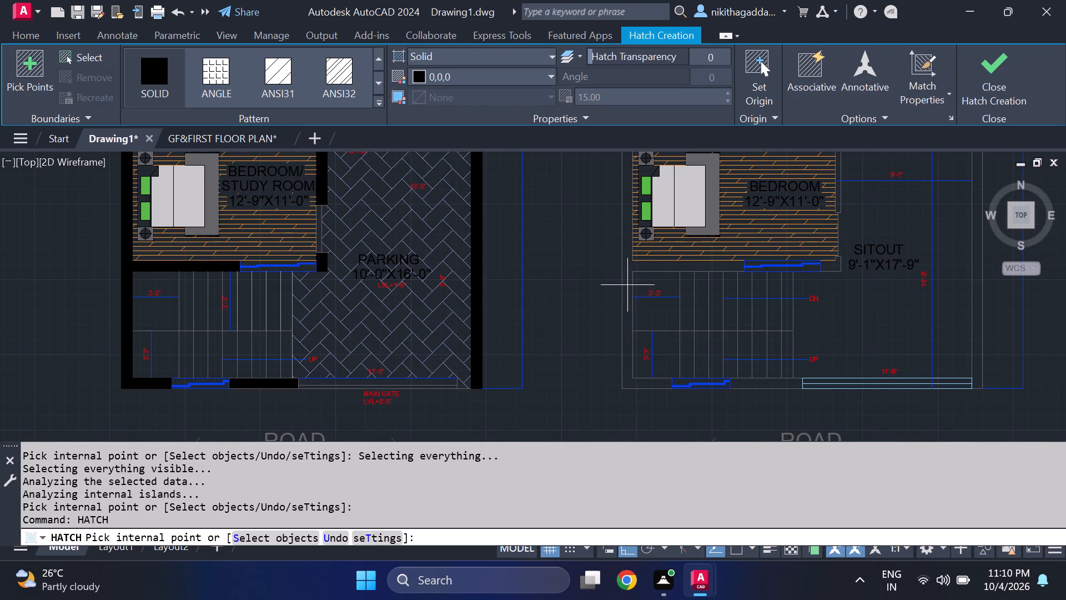
left_click(627, 285)
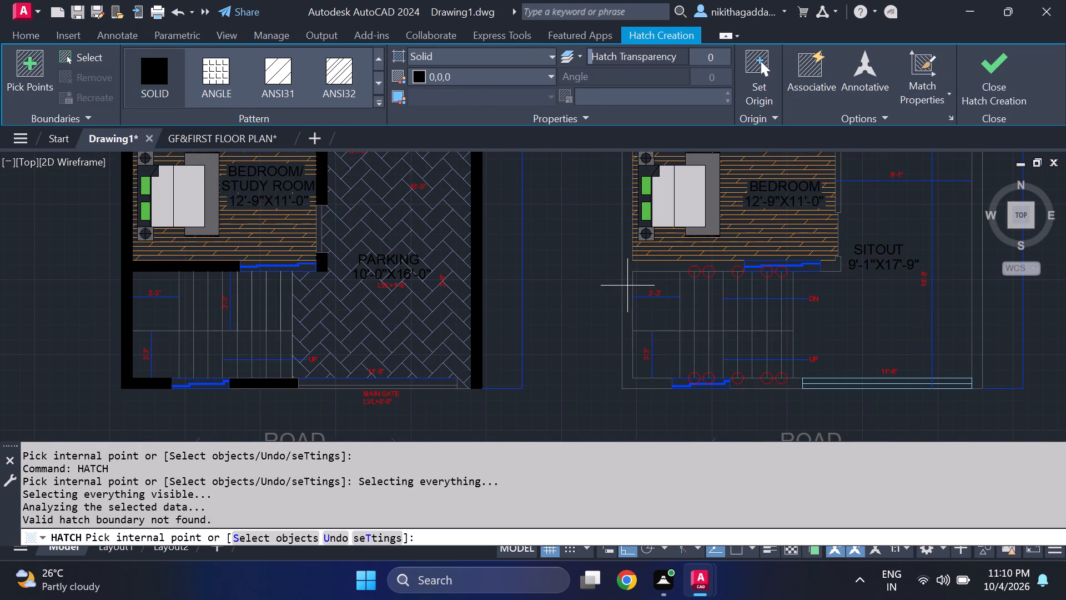
Fill the first floor's two wall segments below Bedroom2 and the Bedroom2–kitchen partition with its upper kitchen wall in solid black.
scroll(627, 286, "down", 2)
middle_click_drag(647, 232, 621, 334)
scroll(648, 234, "up", 1)
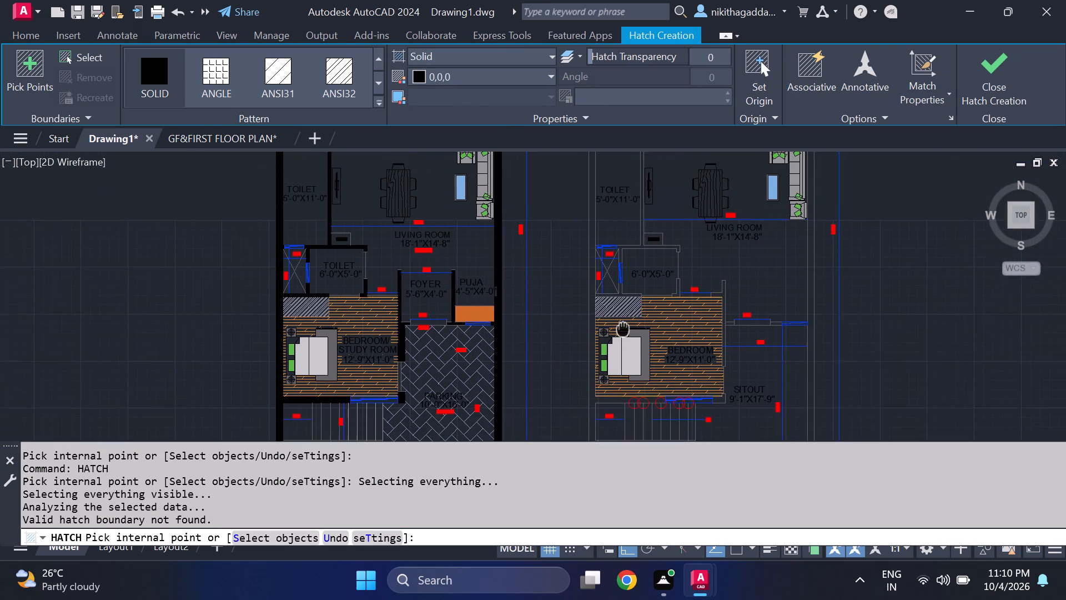
middle_click_drag(621, 334, 611, 364)
middle_click_drag(607, 231, 577, 336)
middle_click_drag(595, 272, 591, 314)
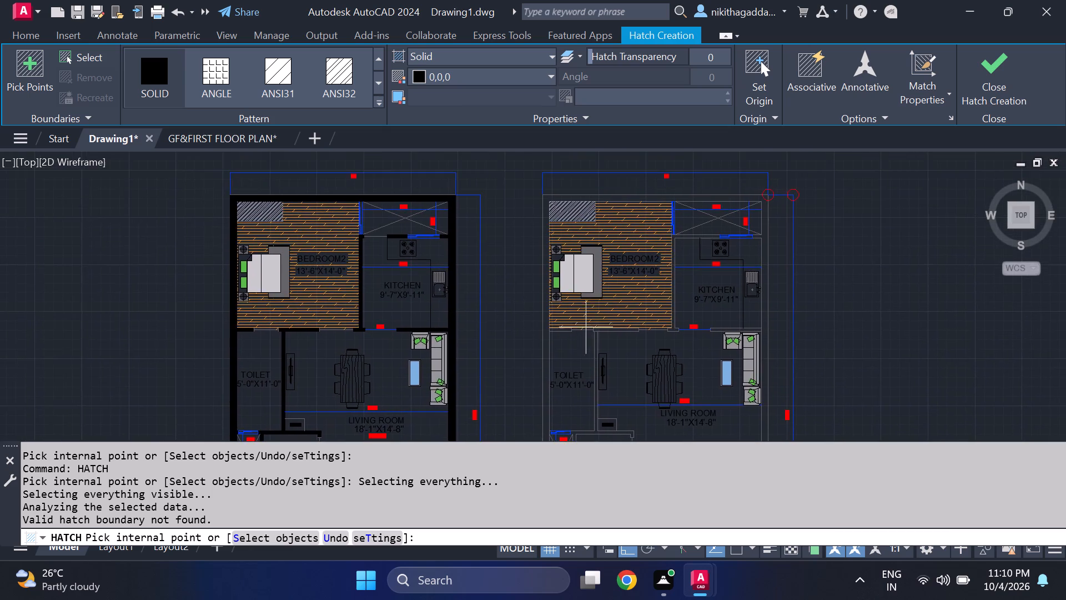
scroll(582, 332, "up", 3)
left_click(513, 327)
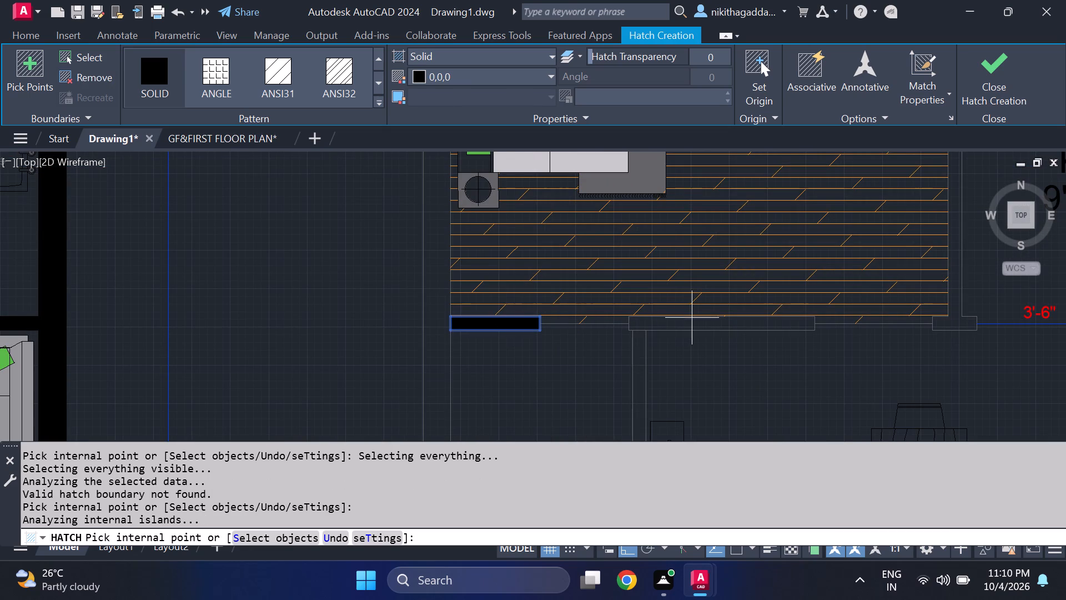
left_click(693, 326)
scroll(812, 305, "down", 2)
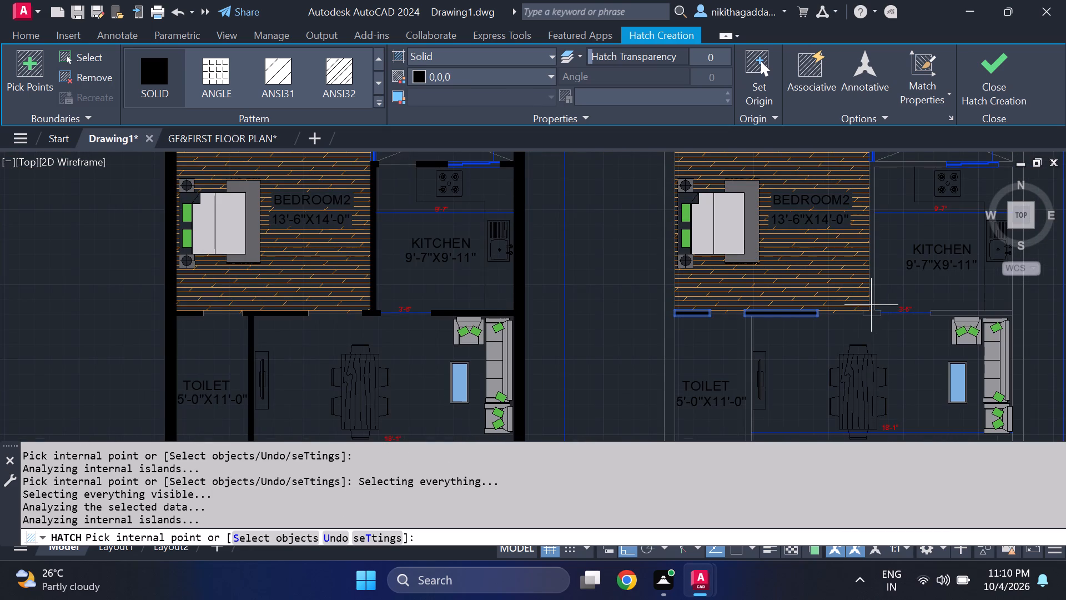
left_click(873, 303)
middle_click_drag(899, 268, 771, 399)
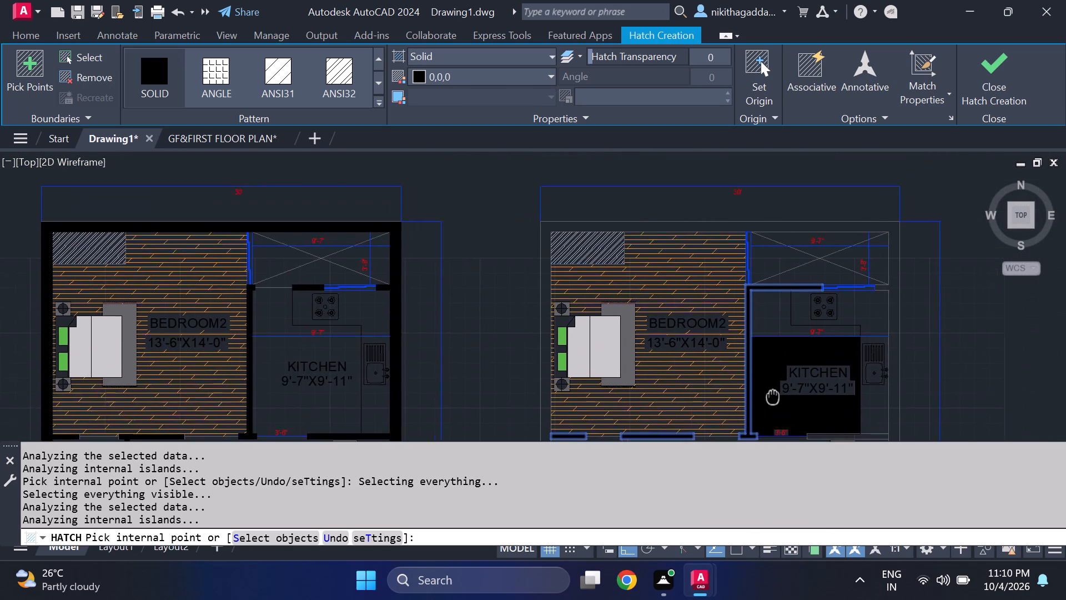
middle_click_drag(771, 399, 766, 409)
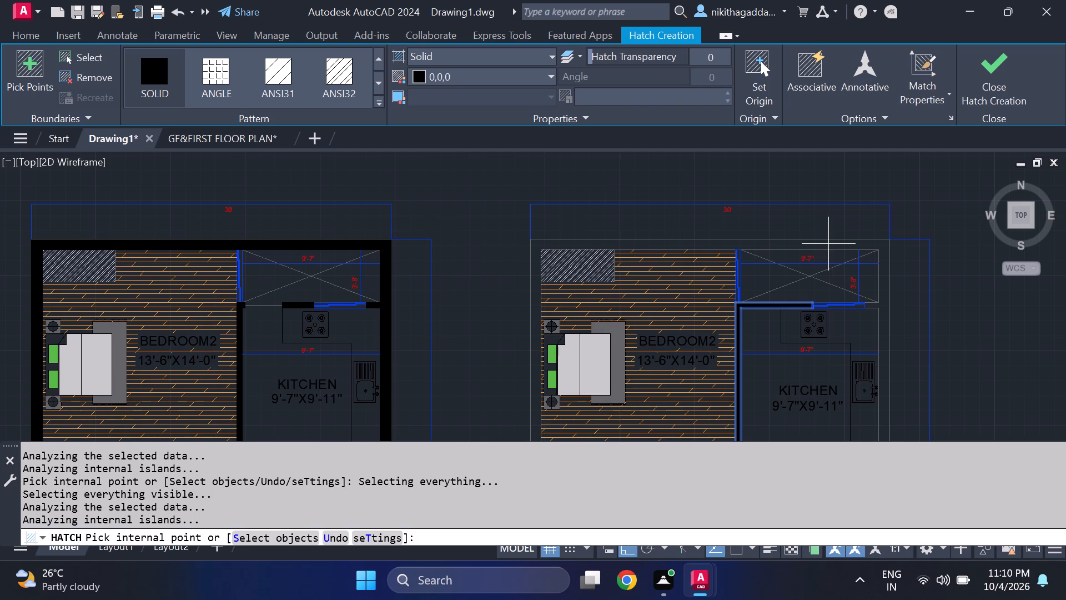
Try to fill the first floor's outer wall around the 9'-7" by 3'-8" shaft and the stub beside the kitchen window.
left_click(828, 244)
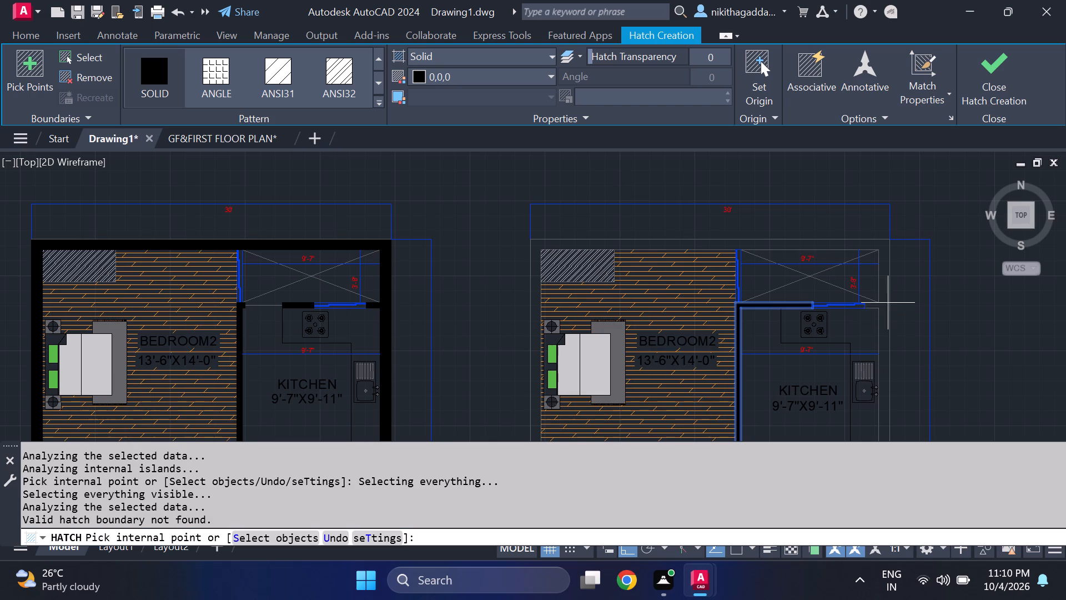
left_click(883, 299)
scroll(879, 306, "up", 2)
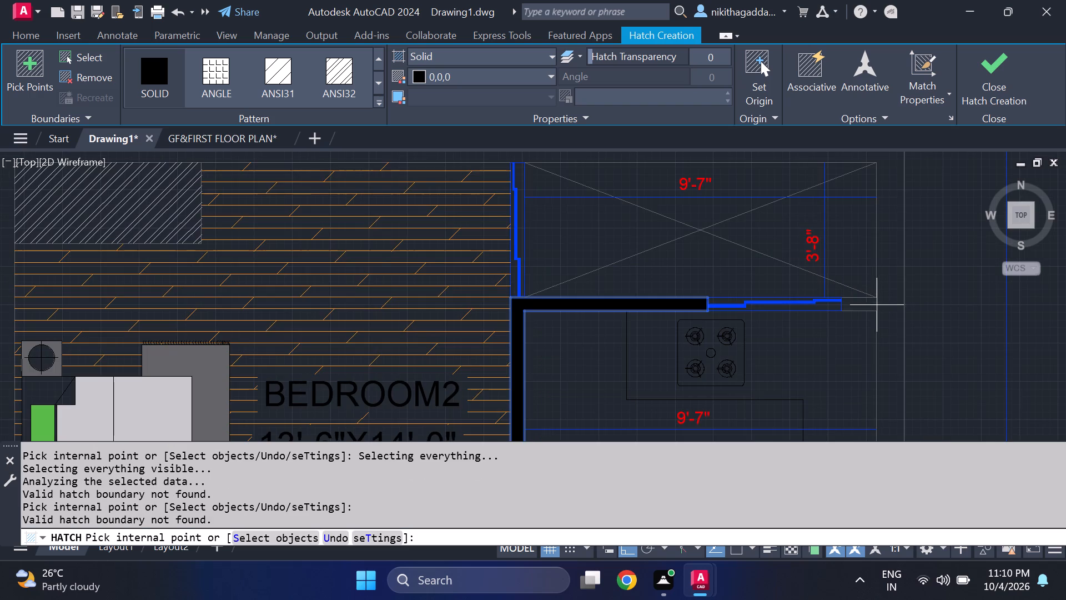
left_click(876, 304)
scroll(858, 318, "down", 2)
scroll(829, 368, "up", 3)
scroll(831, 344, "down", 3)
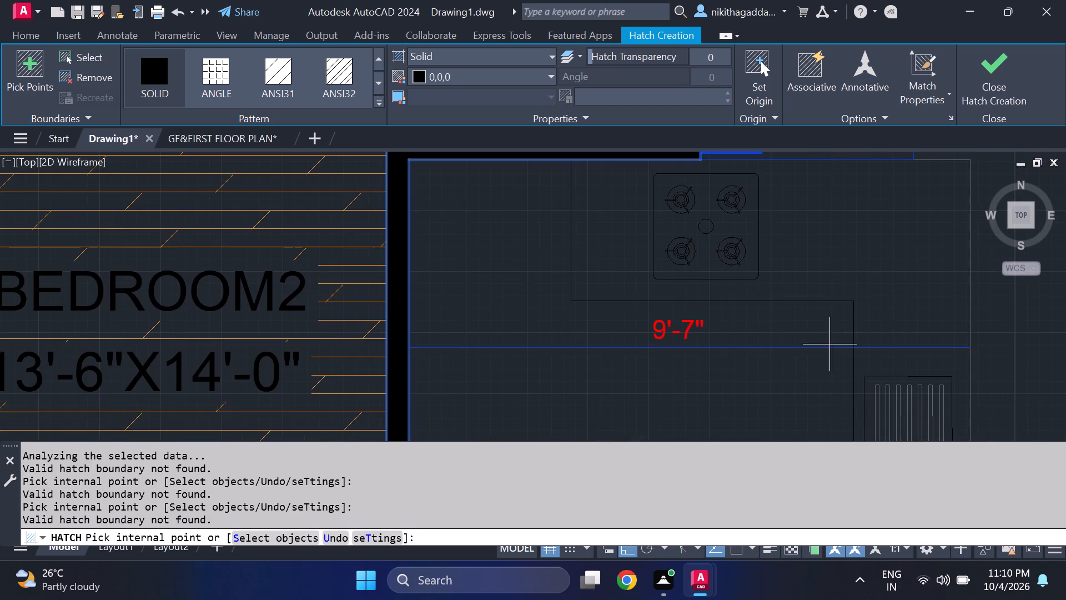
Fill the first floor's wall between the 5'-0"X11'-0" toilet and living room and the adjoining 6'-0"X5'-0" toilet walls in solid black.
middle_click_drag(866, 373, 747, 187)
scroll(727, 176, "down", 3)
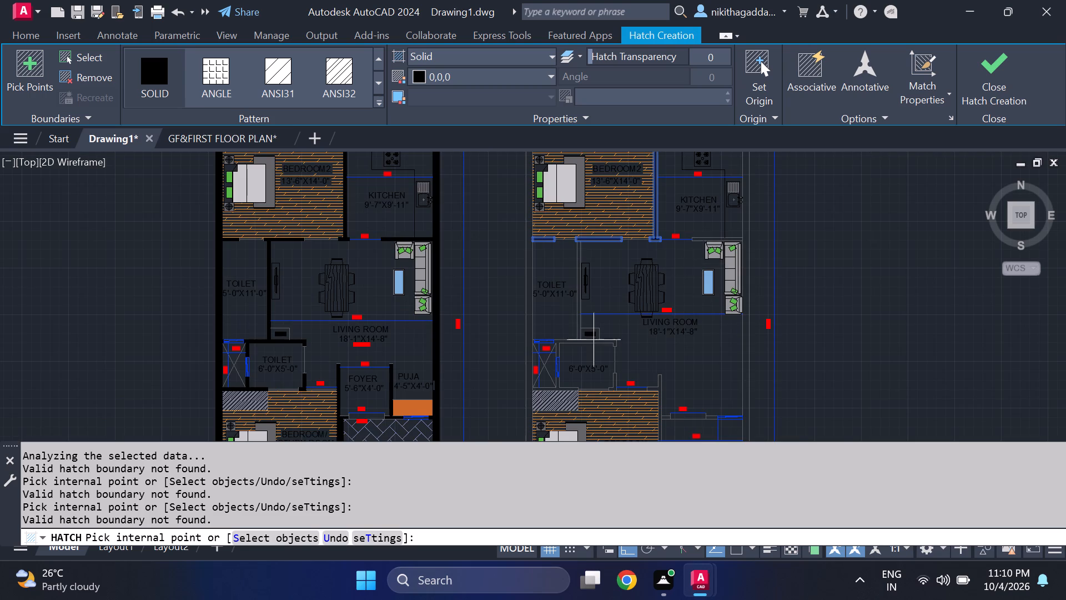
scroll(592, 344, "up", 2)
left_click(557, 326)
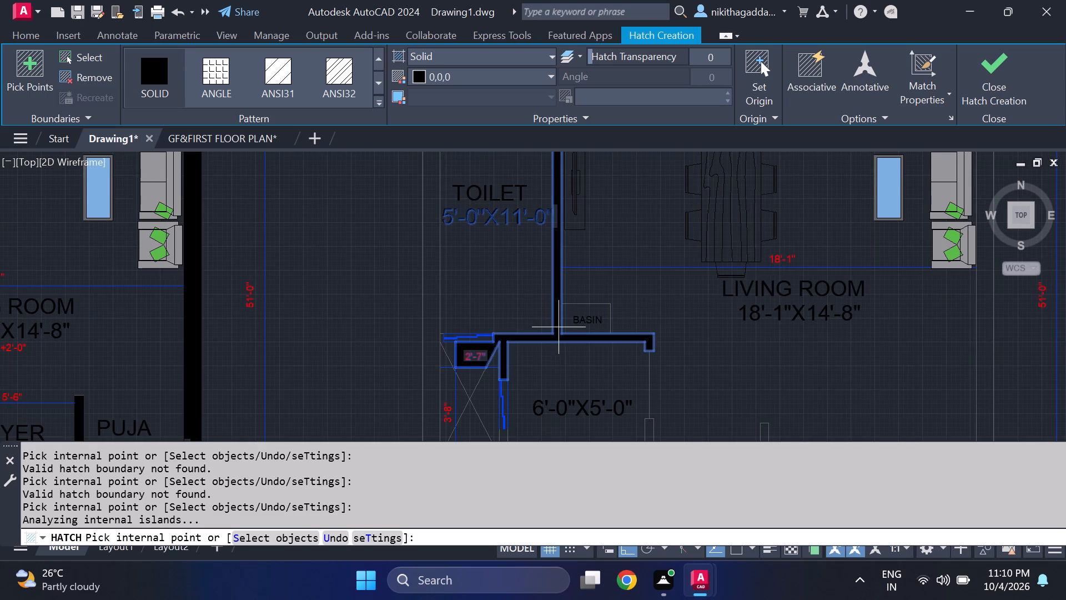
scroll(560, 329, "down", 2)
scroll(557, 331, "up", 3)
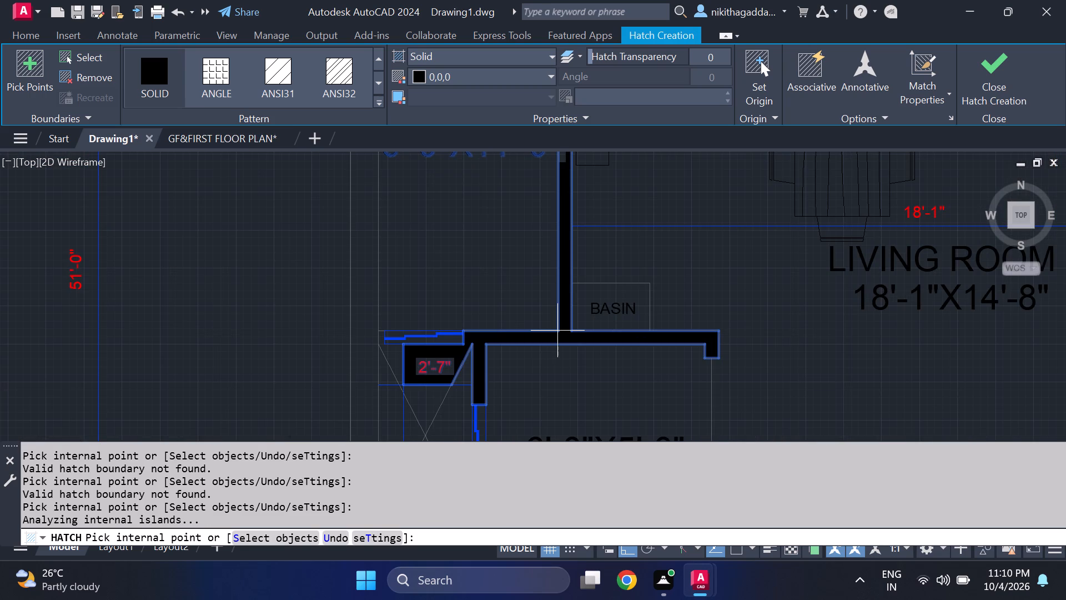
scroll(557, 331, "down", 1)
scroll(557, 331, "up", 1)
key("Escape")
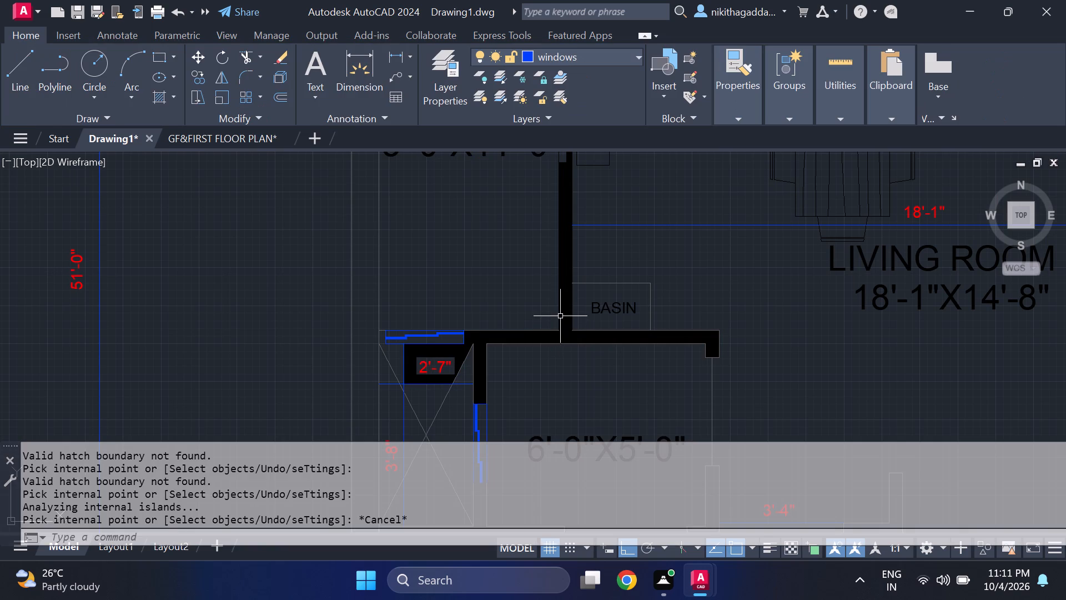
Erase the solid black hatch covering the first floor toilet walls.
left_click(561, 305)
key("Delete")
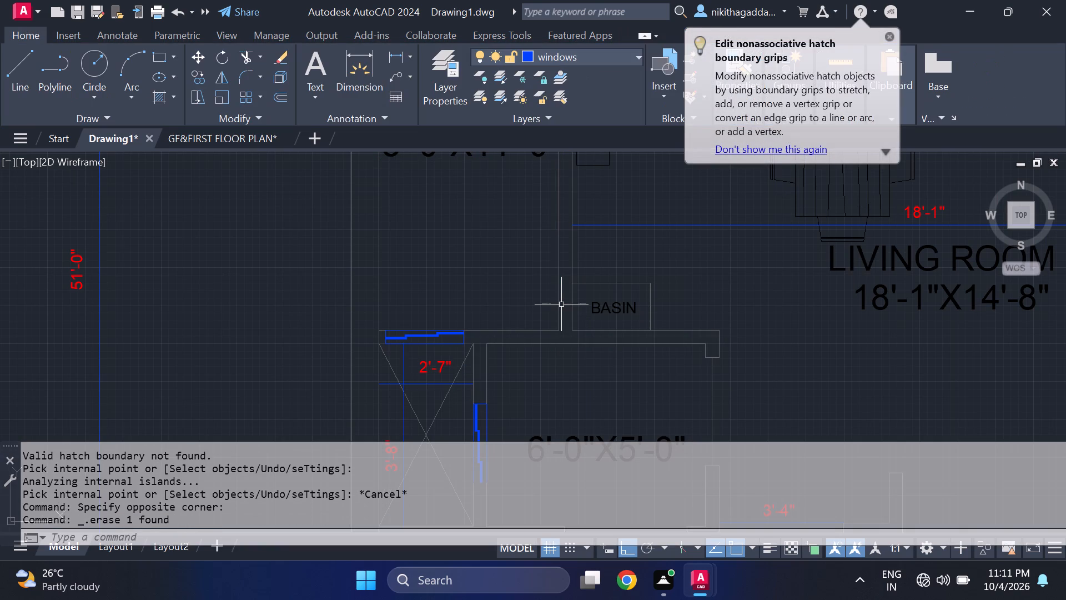
Extend the upper wall line of the 6'-0"X5'-0" toilet beneath the shaft window across to the outer wall's inner face.
scroll(467, 393, "up", 2)
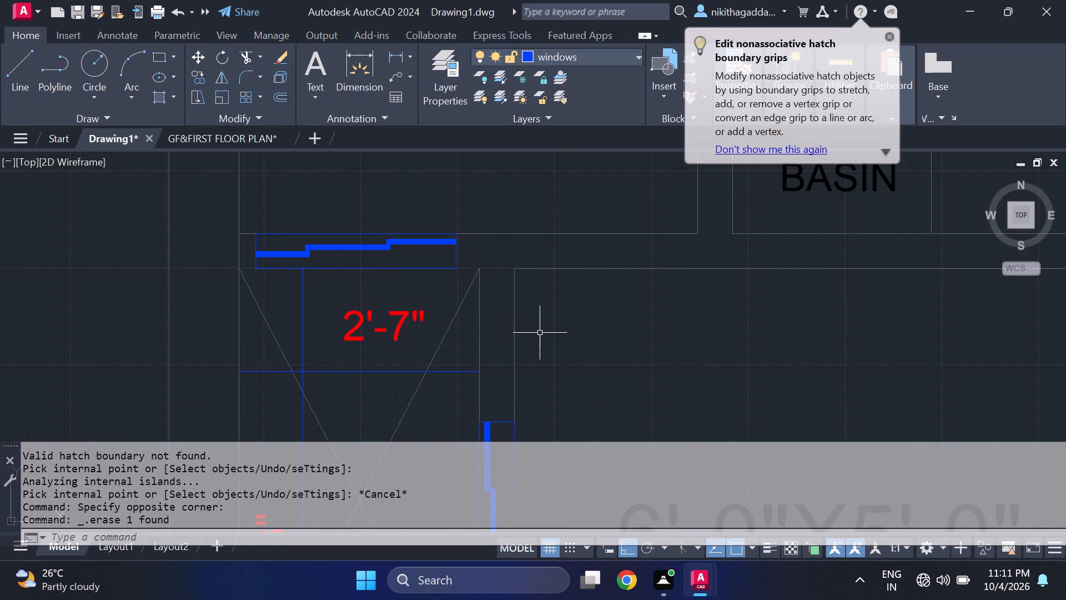
scroll(510, 307, "down", 1)
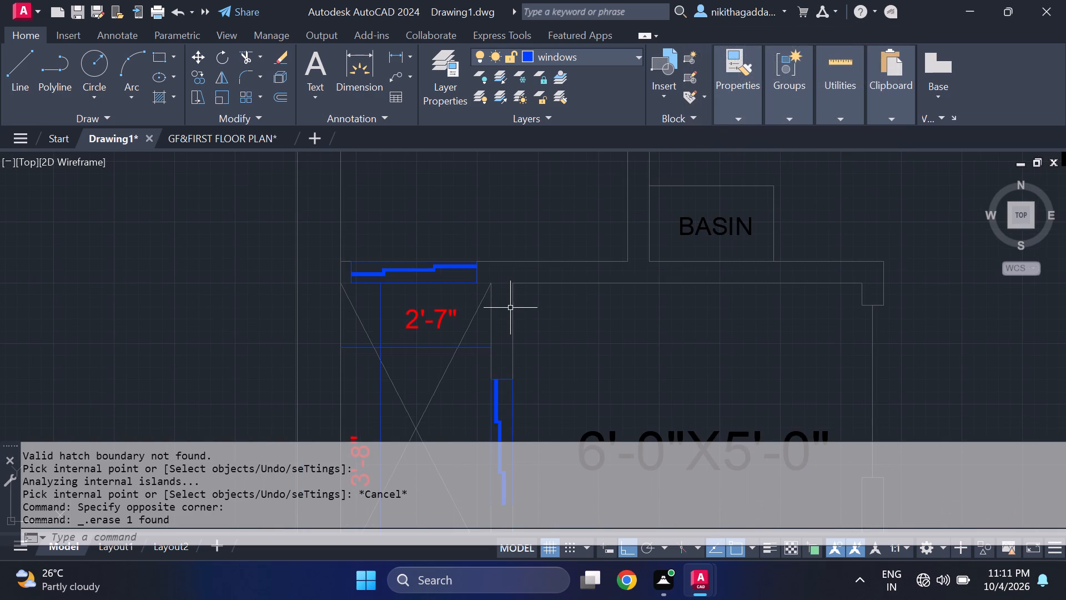
type("EX")
key("Return")
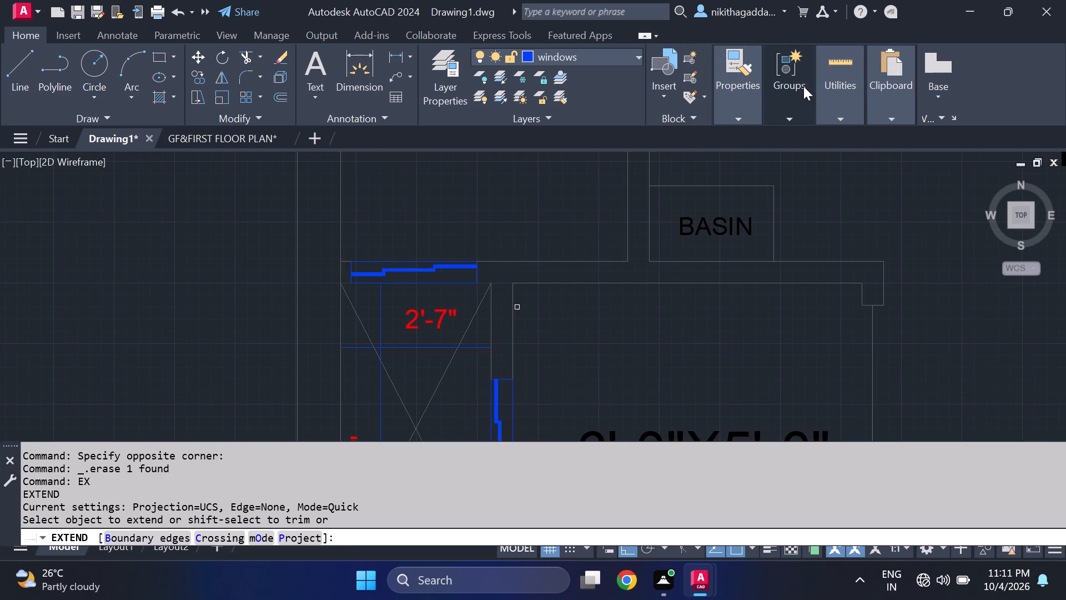
left_click(541, 284)
left_click(501, 284)
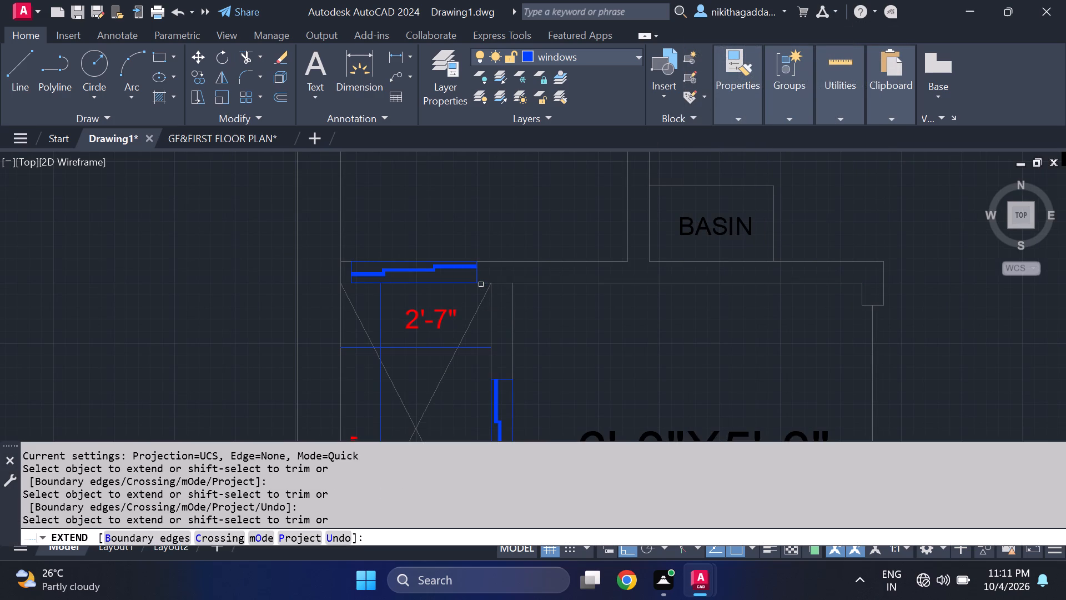
left_click(481, 283)
scroll(491, 286, "up", 2)
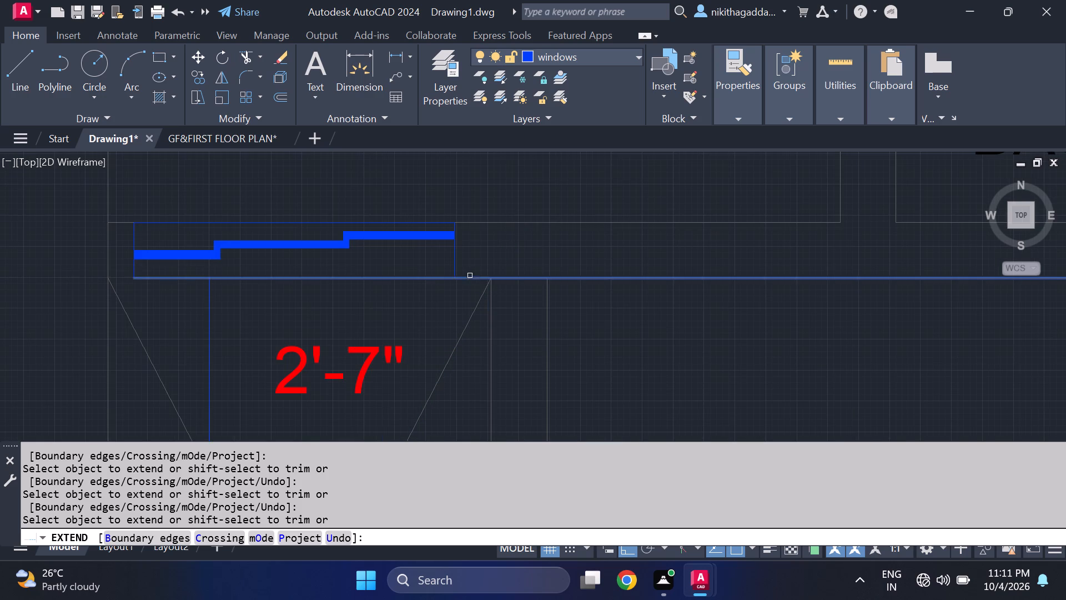
left_click(466, 277)
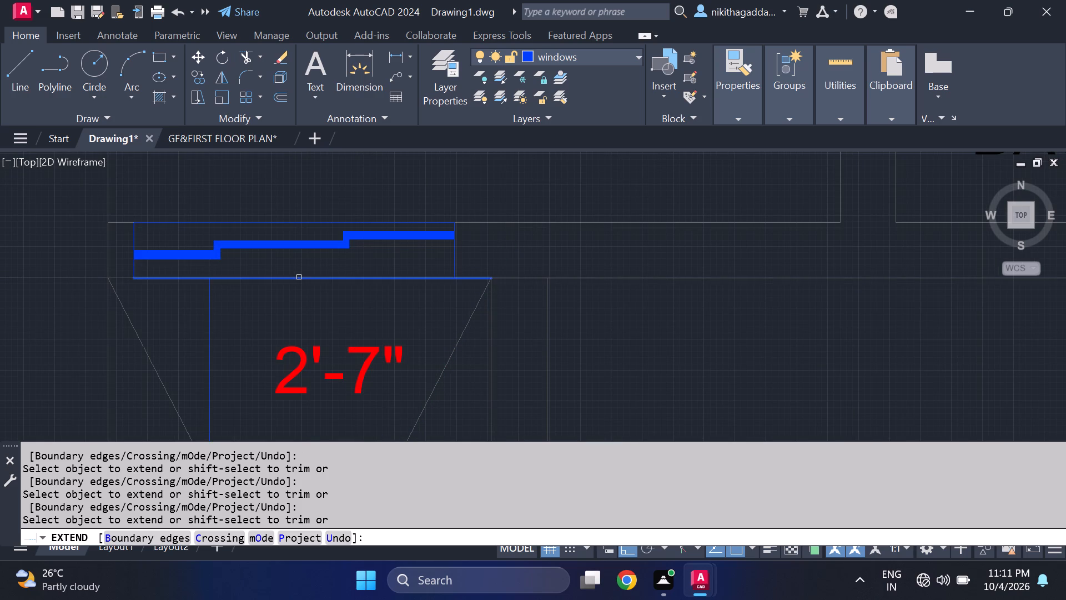
left_click(299, 277)
left_click(275, 279)
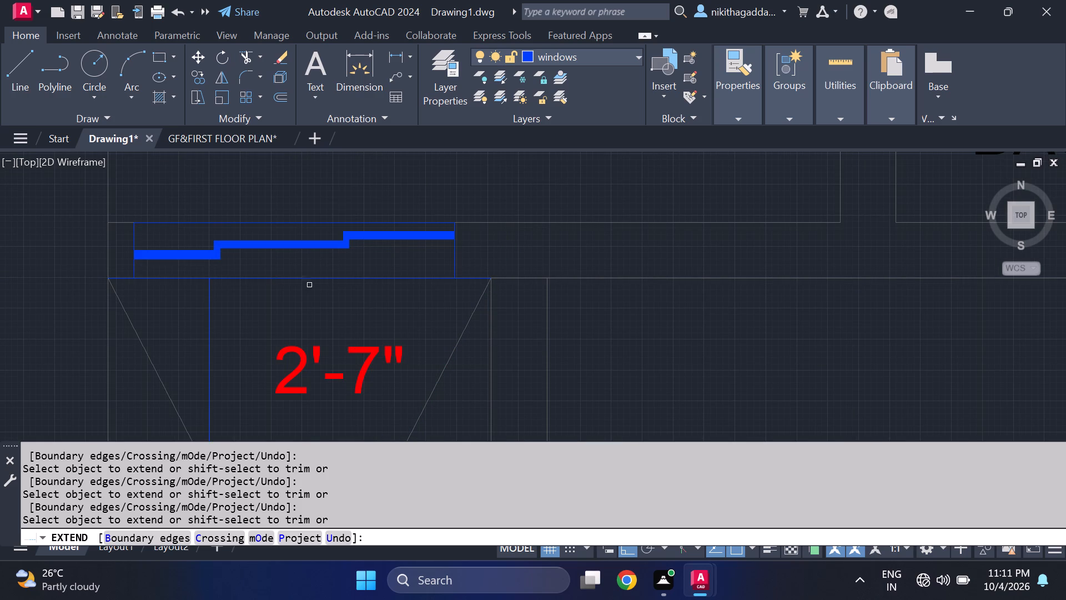
scroll(416, 287, "down", 3)
key("Escape")
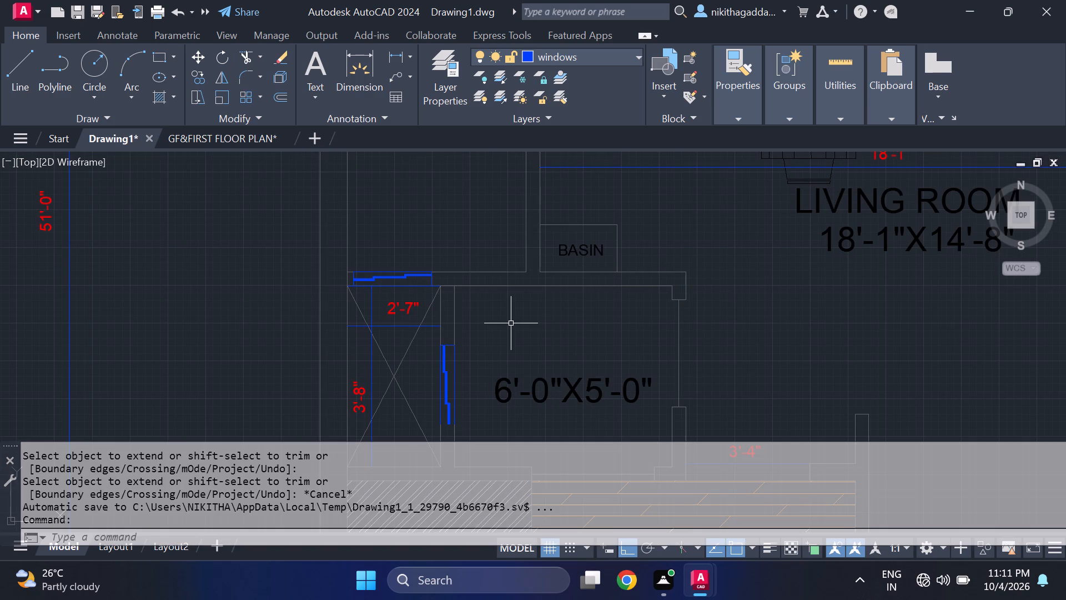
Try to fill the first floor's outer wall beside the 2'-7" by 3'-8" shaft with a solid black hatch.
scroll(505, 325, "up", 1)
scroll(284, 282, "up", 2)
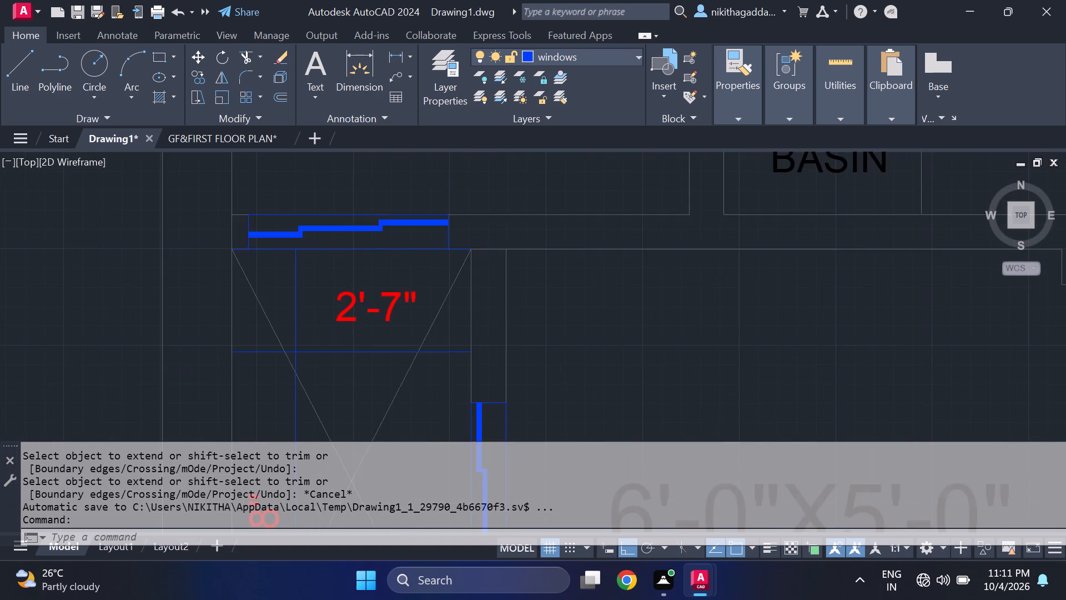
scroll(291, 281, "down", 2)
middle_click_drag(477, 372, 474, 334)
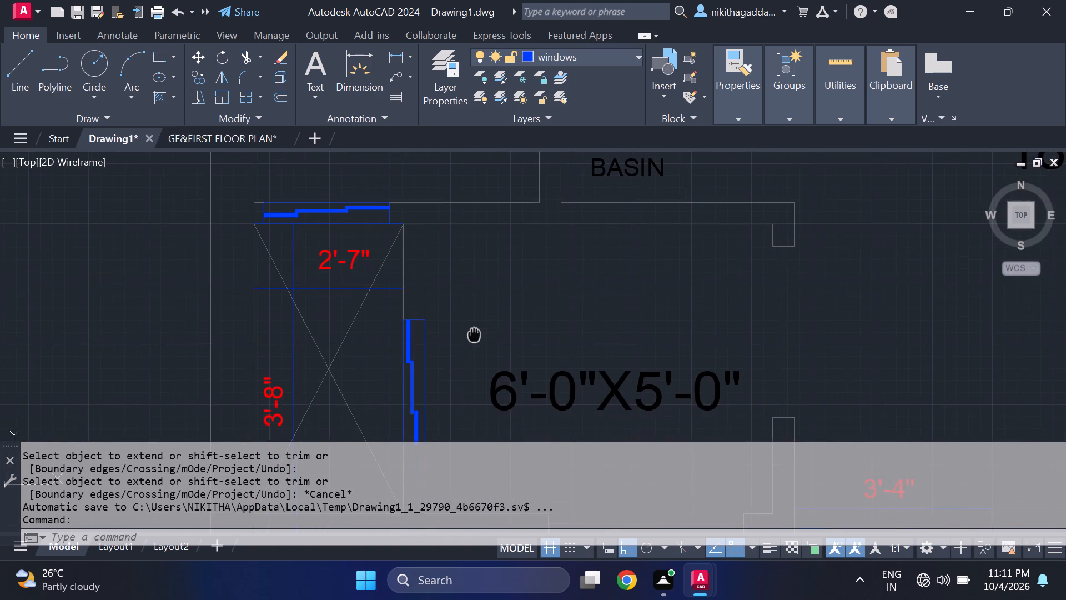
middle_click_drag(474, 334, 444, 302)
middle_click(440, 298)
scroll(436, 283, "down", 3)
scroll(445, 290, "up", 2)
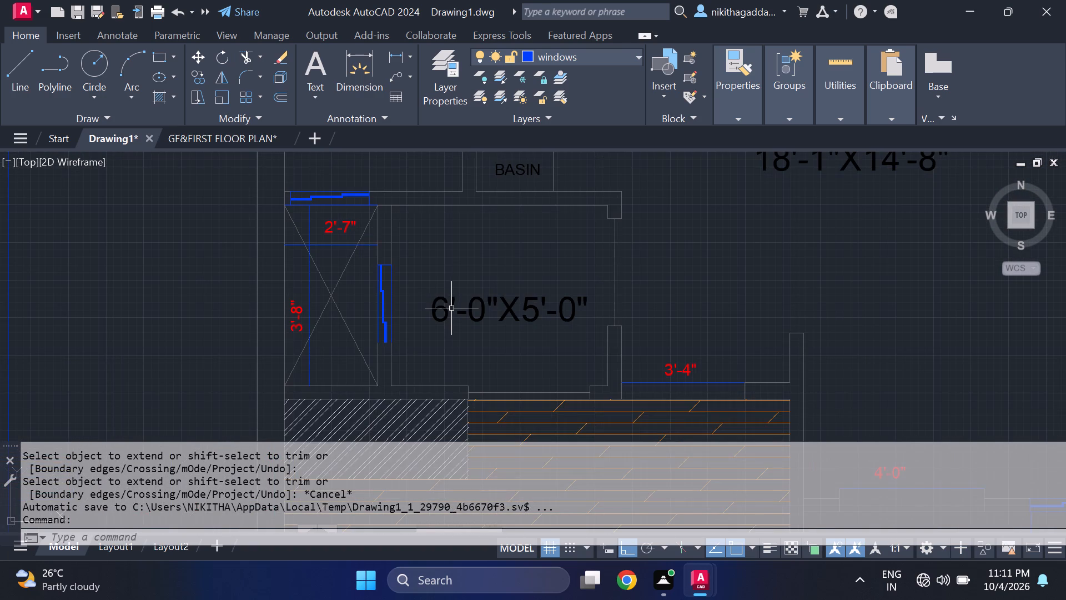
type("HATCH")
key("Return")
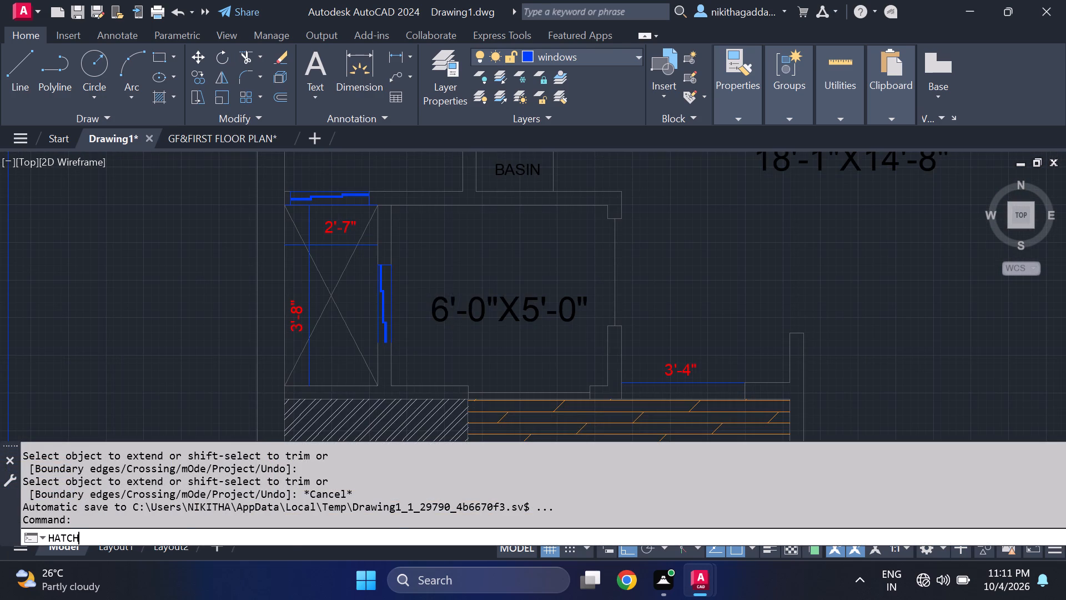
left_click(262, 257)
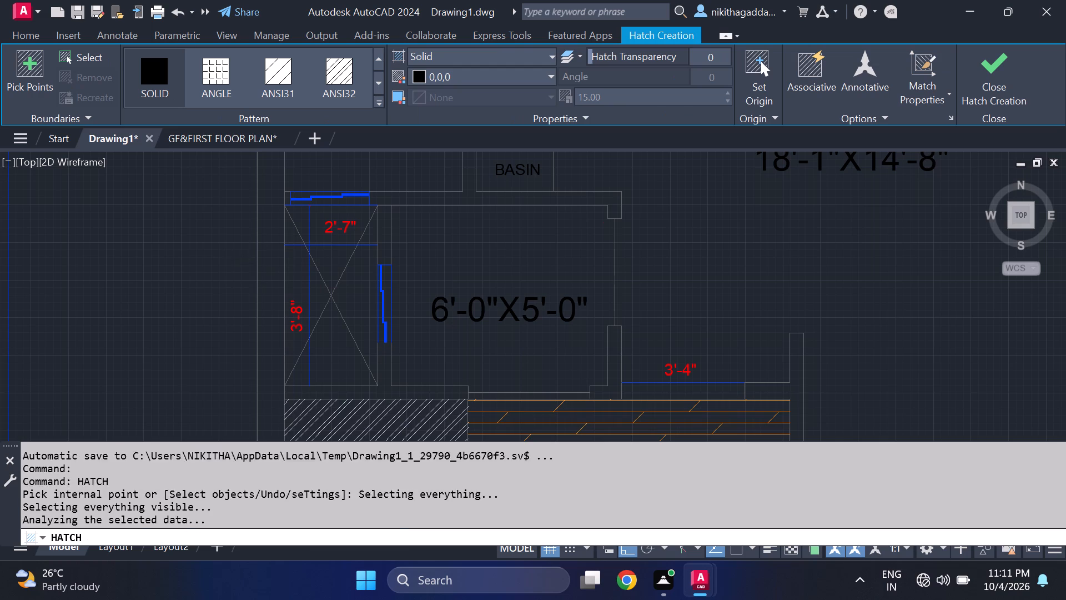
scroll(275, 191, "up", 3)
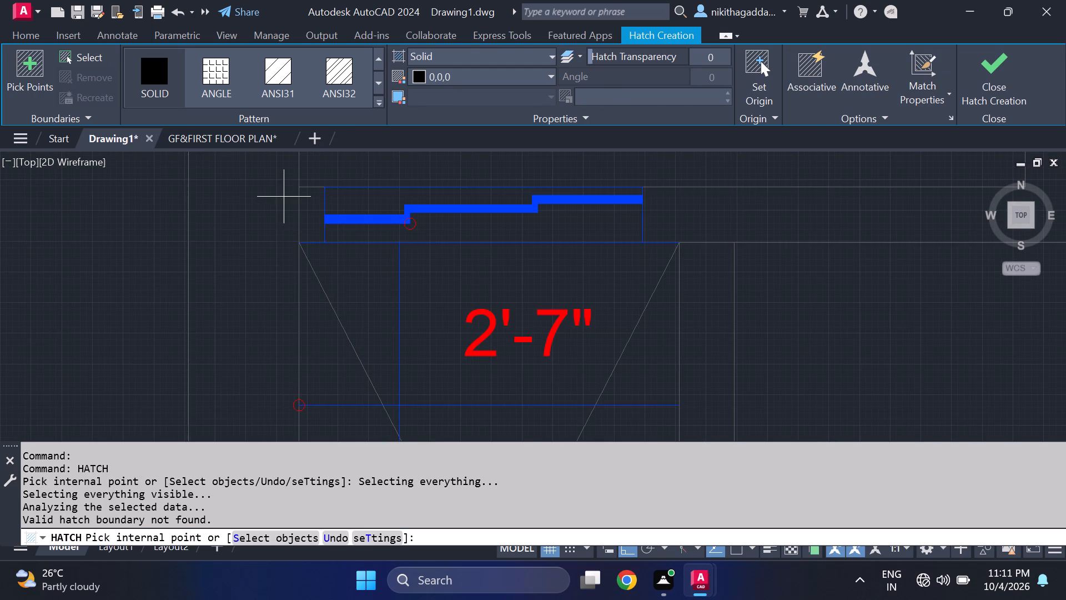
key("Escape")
Trim the overlapping line pieces beneath the shaft window and the short piece between the window and the outer wall.
scroll(398, 217, "up", 2)
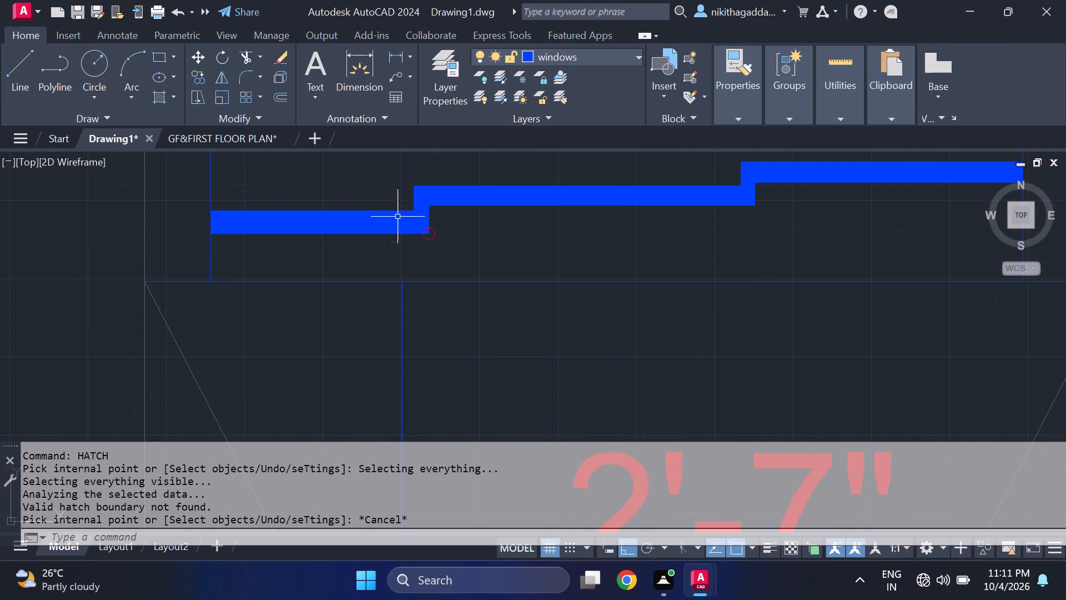
scroll(213, 281, "up", 1)
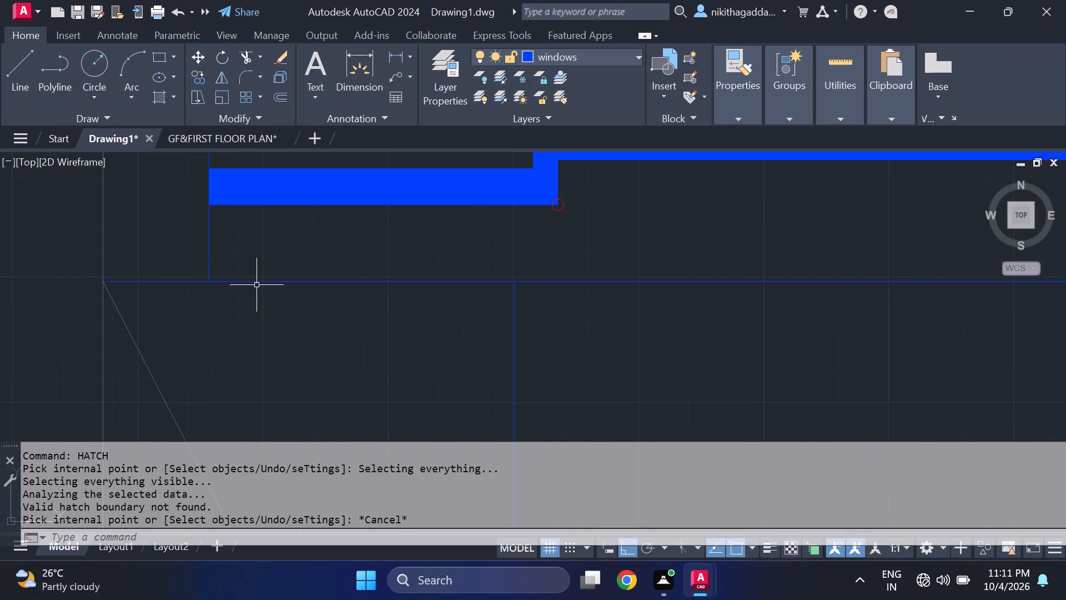
left_click(256, 285)
scroll(266, 301, "down", 2)
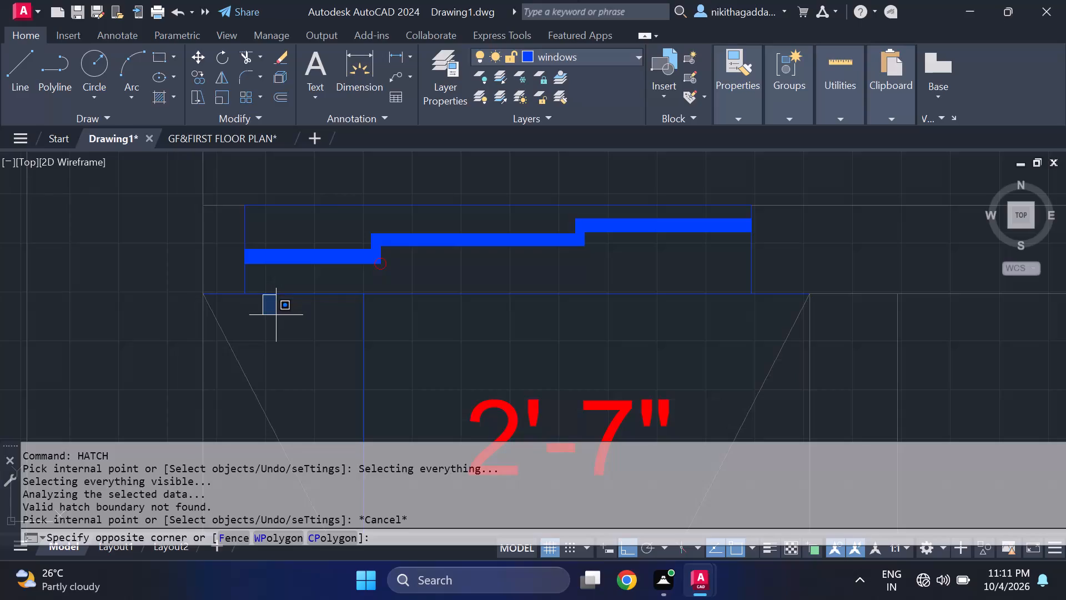
left_click(276, 315)
type("TR")
key("Return")
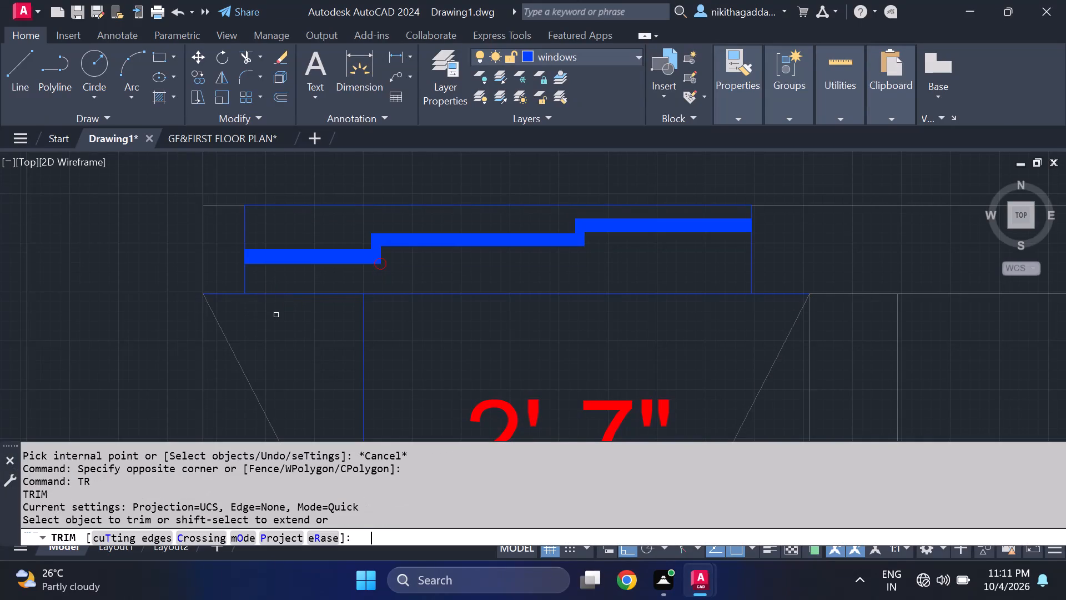
left_click(289, 293)
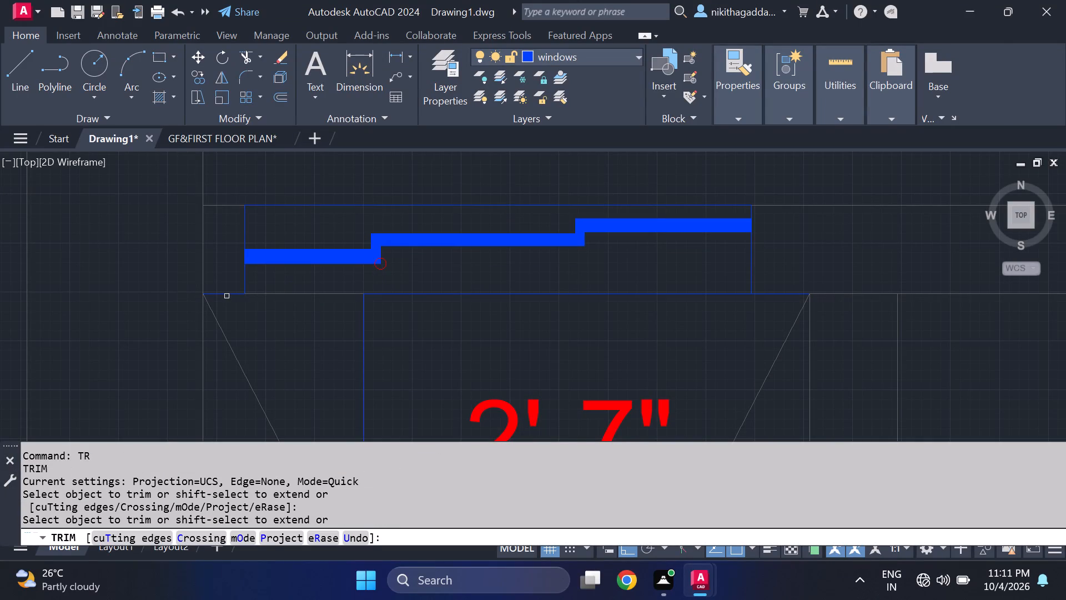
left_click(226, 294)
scroll(268, 335, "down", 1)
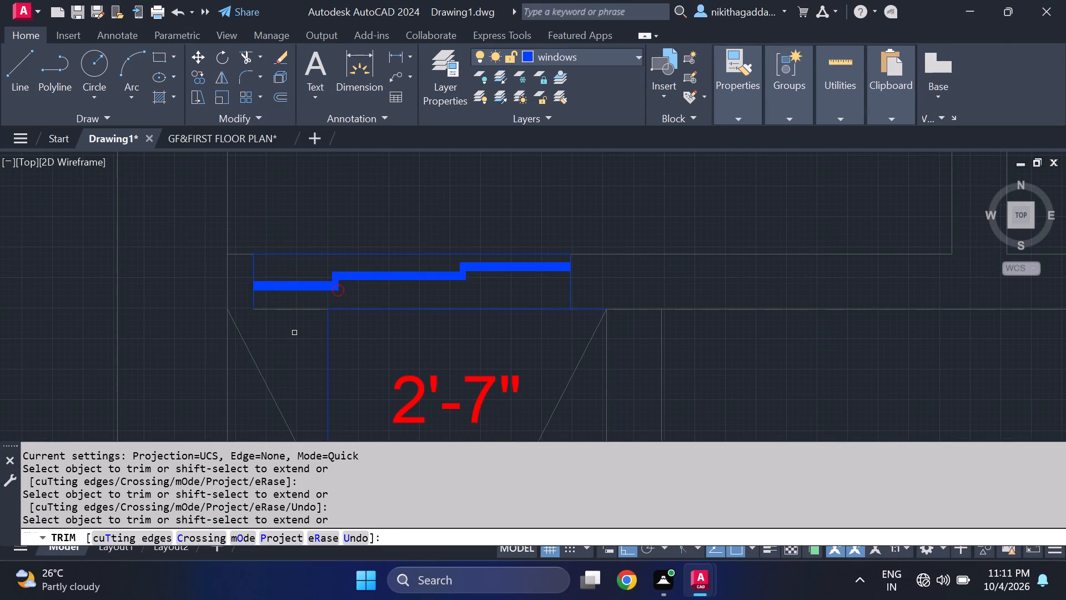
scroll(317, 339, "down", 1)
scroll(299, 343, "up", 1)
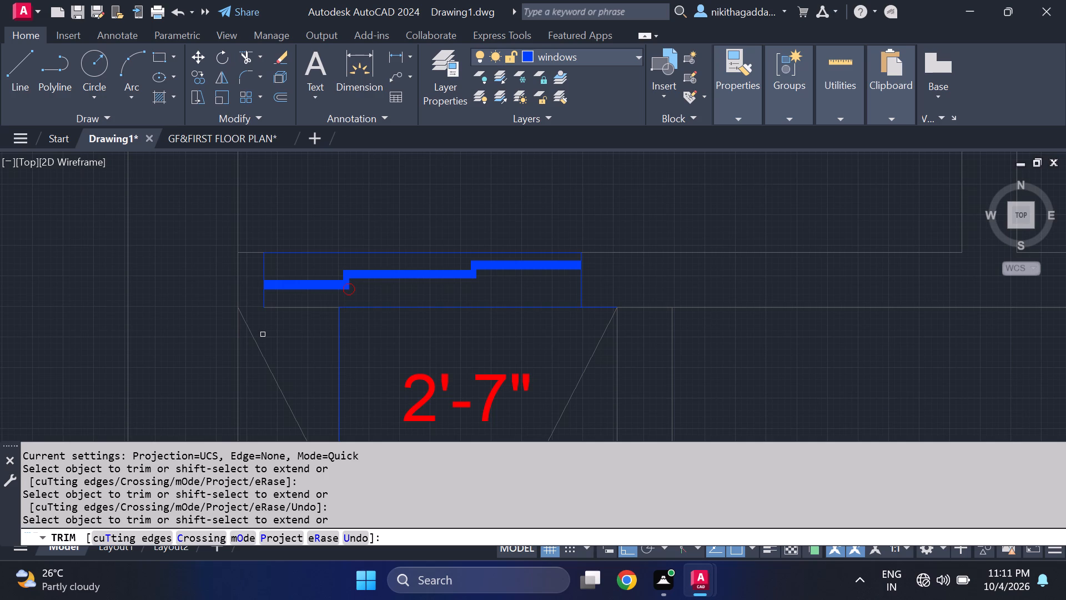
left_click(304, 309)
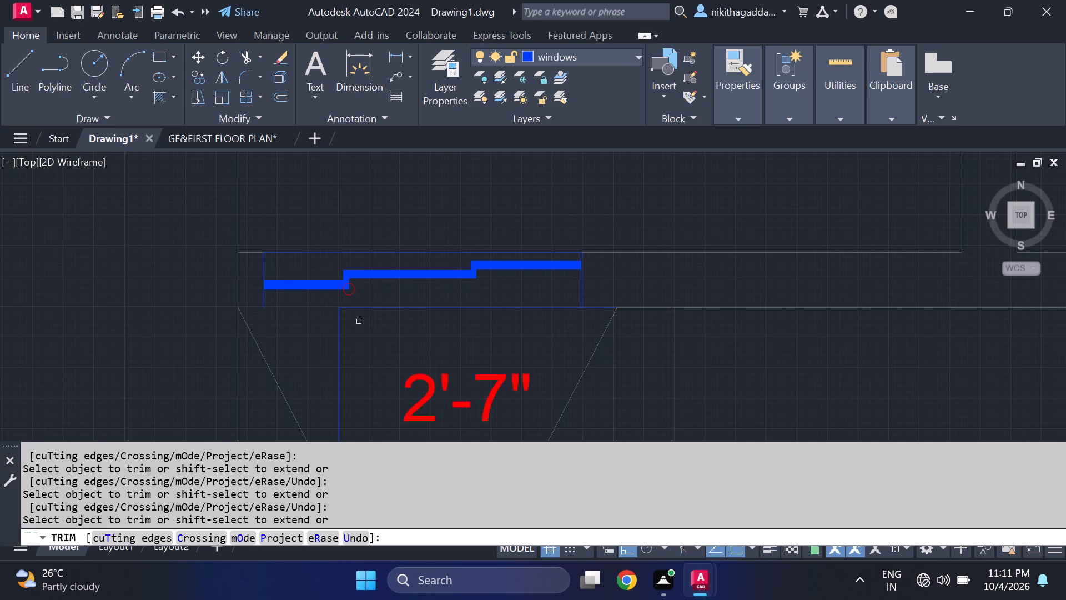
key("Escape")
Extend the blue line beneath the shaft window to the window frame's edge nearest the outer wall.
type("EX")
key("Return")
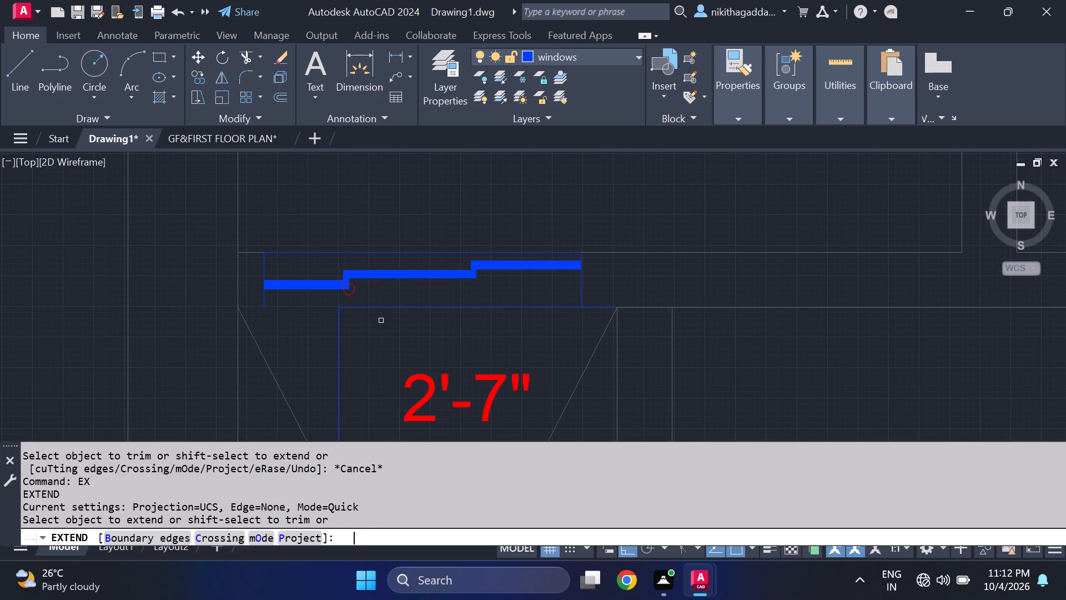
left_click(391, 306)
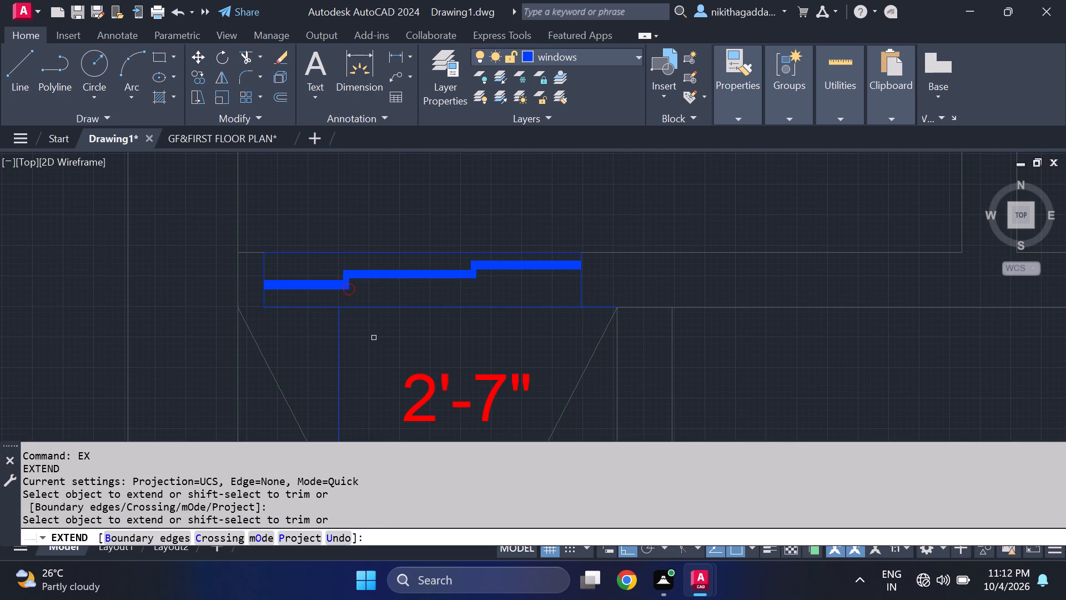
key("Escape")
On the walls layer, draw a short line beneath the shaft window from the outer wall's inner face to the window frame.
key("l")
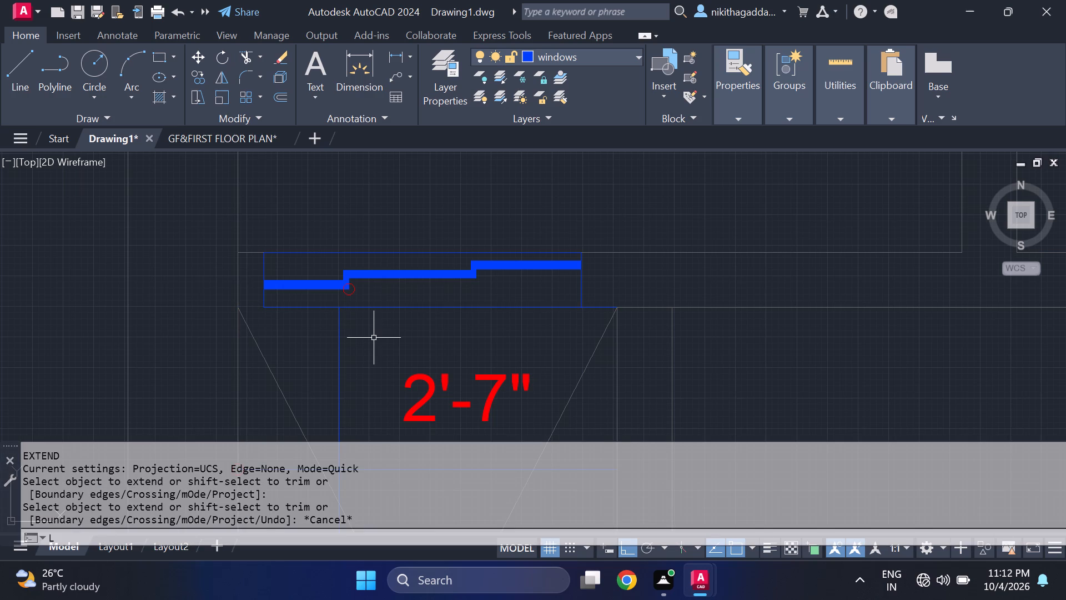
key("Escape")
scroll(374, 338, "up", 1)
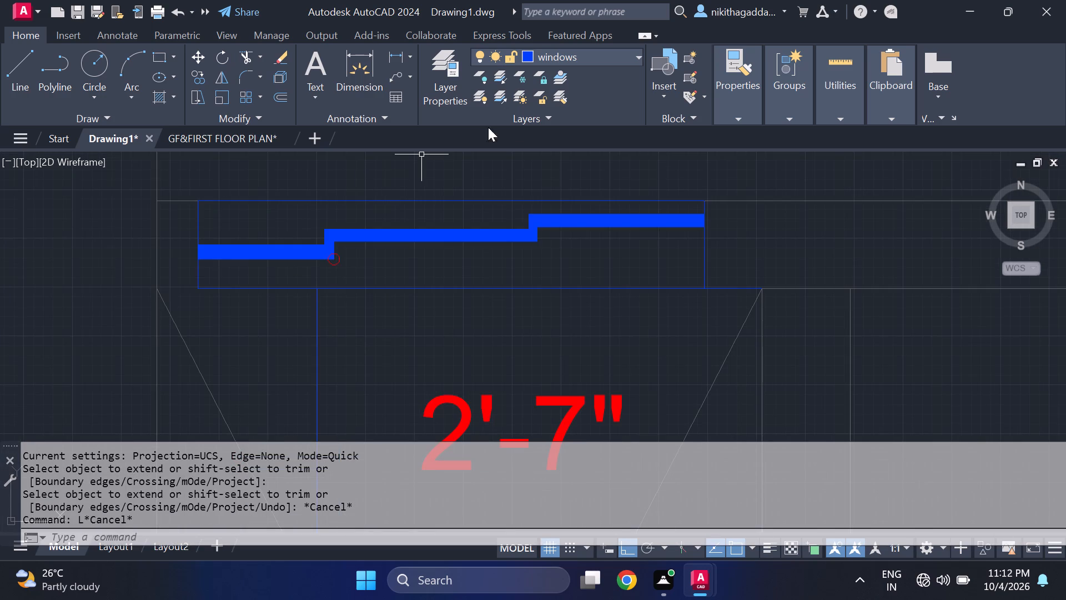
left_click(608, 58)
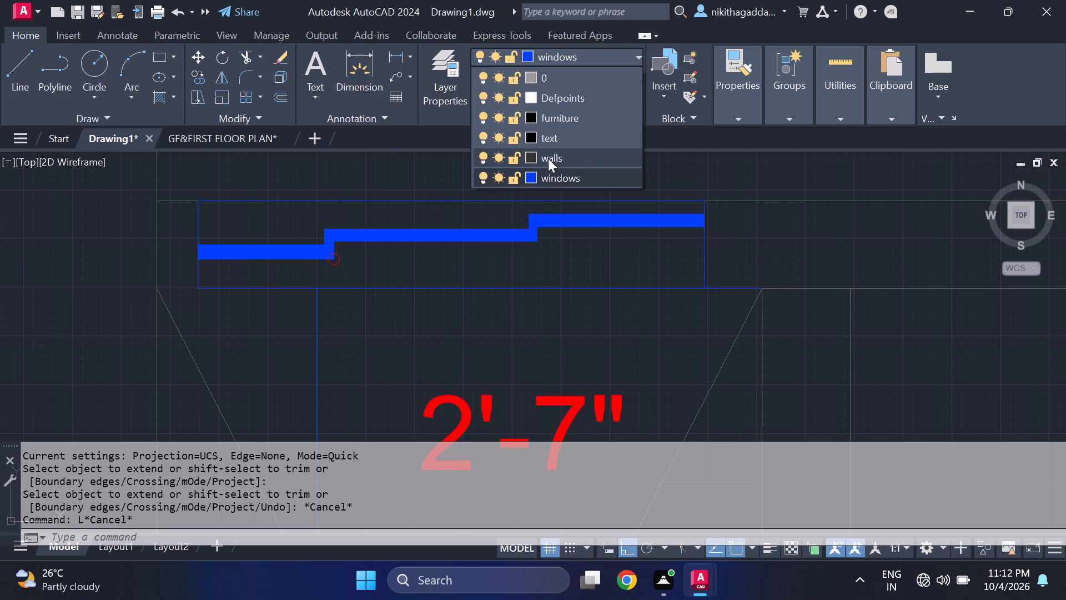
left_click(549, 157)
key("Escape")
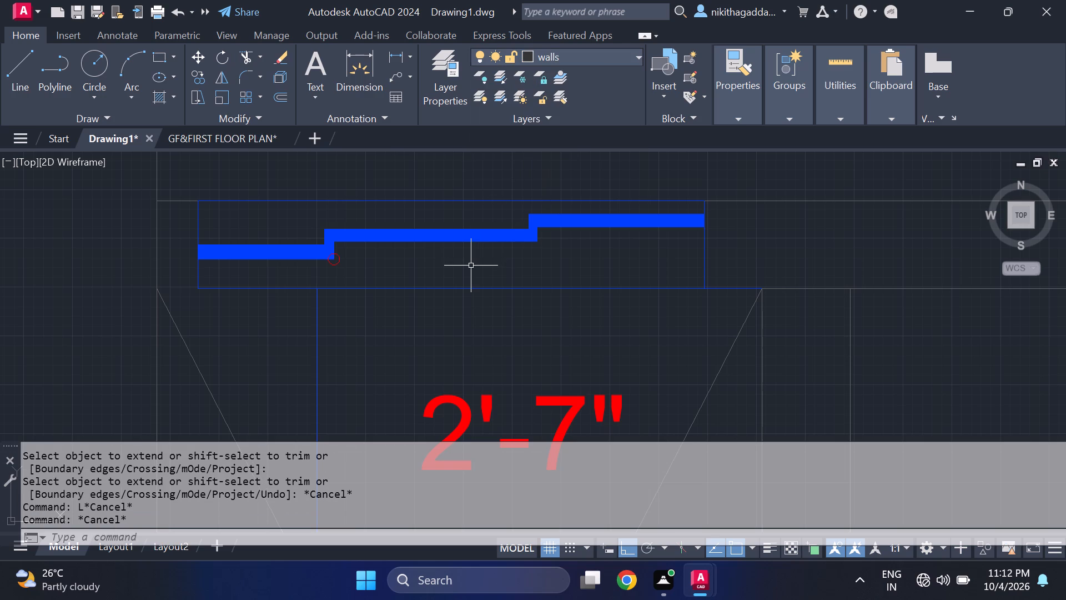
left_click(471, 266)
key("l")
key("Return")
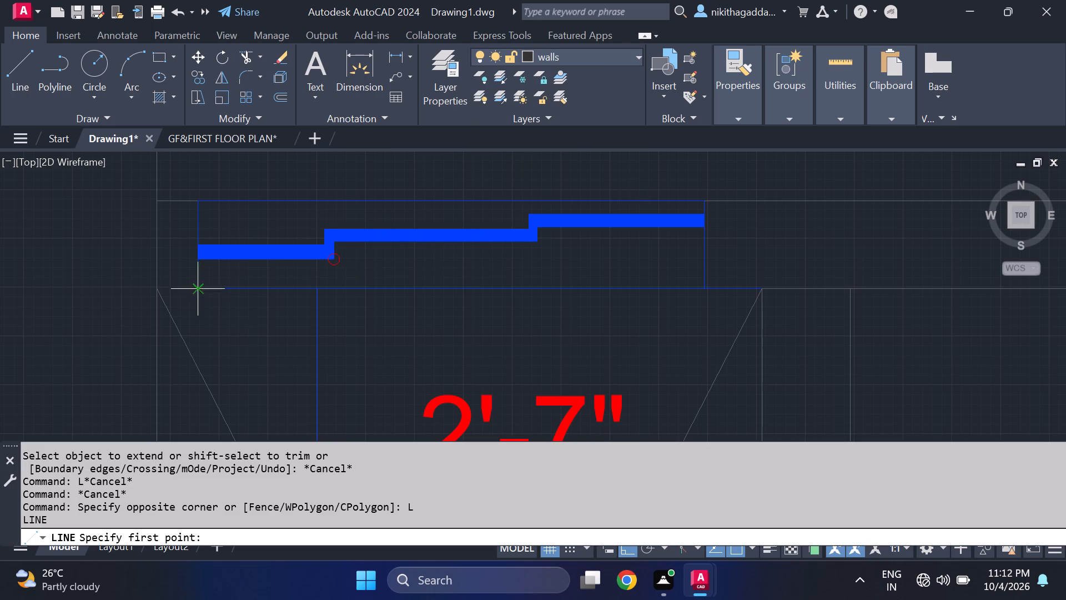
left_click(159, 292)
left_click(196, 291)
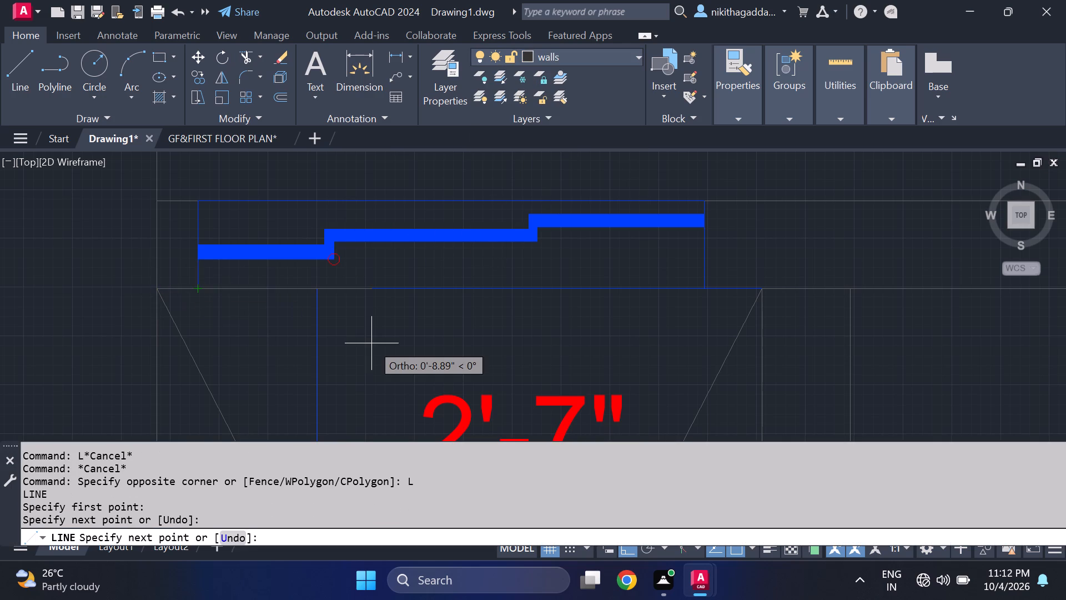
key("Escape")
Fill the first-floor wall pieces around the shaft window, along the 5'-0"X11'-0" toilet and above the shaft's side window with solid black hatch.
scroll(366, 318, "down", 3)
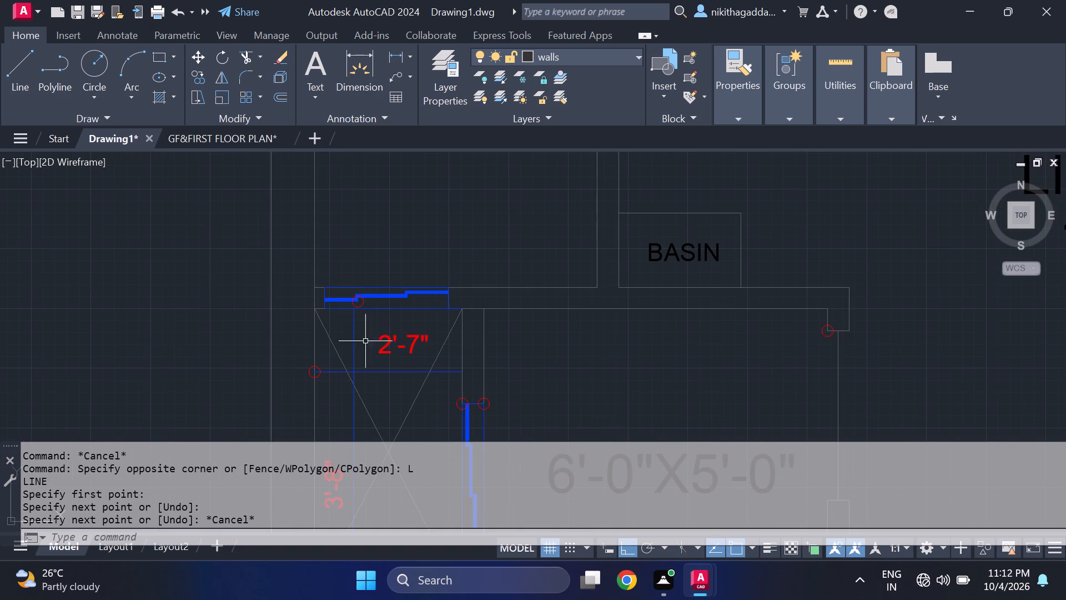
scroll(365, 321, "down", 2)
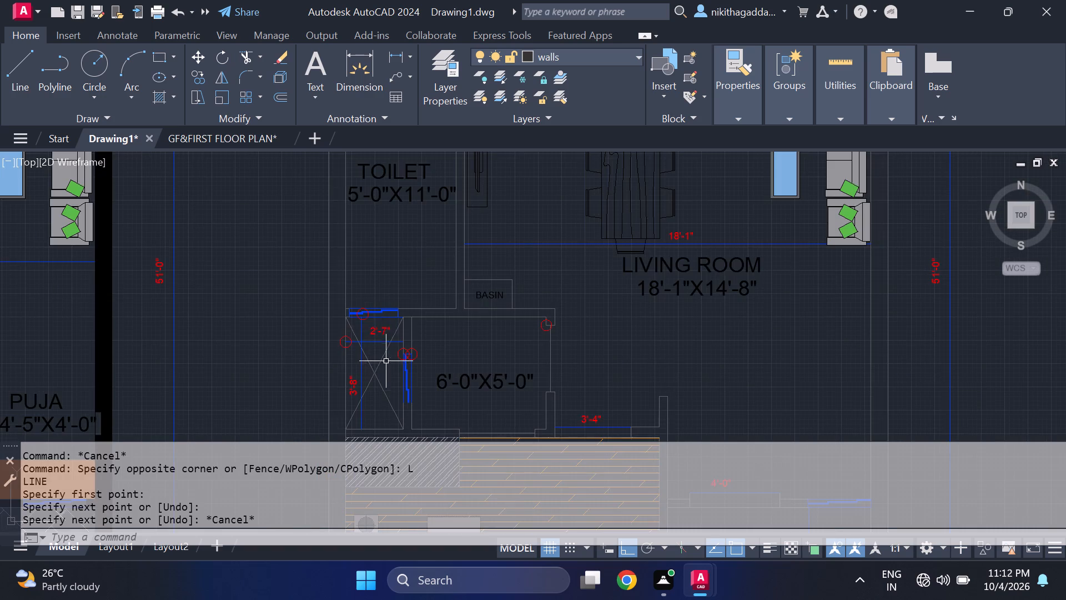
scroll(389, 364, "up", 1)
type("HATCH")
key("Return")
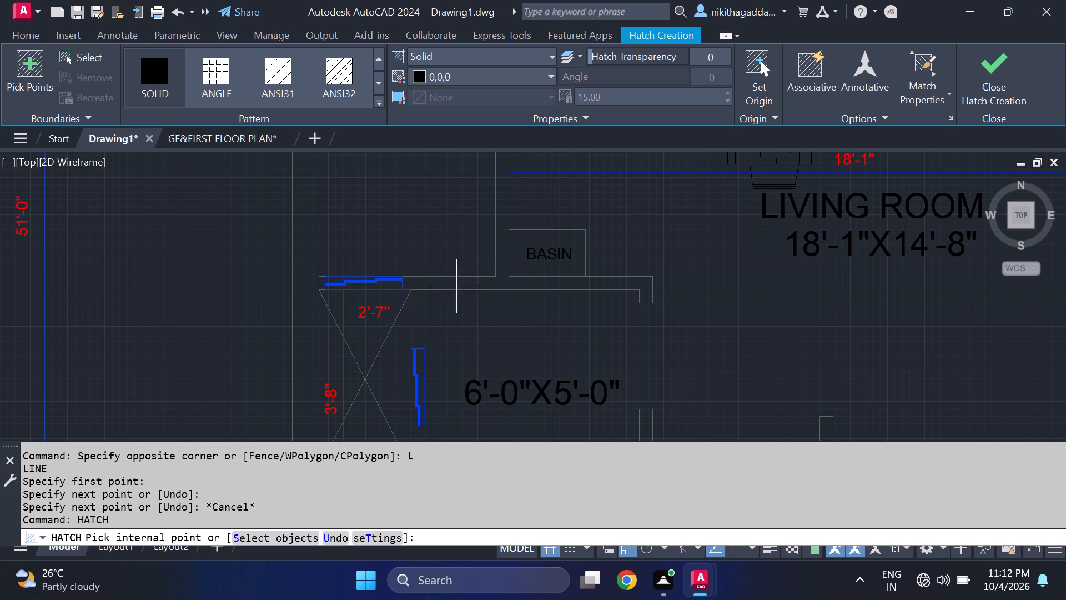
left_click(323, 285)
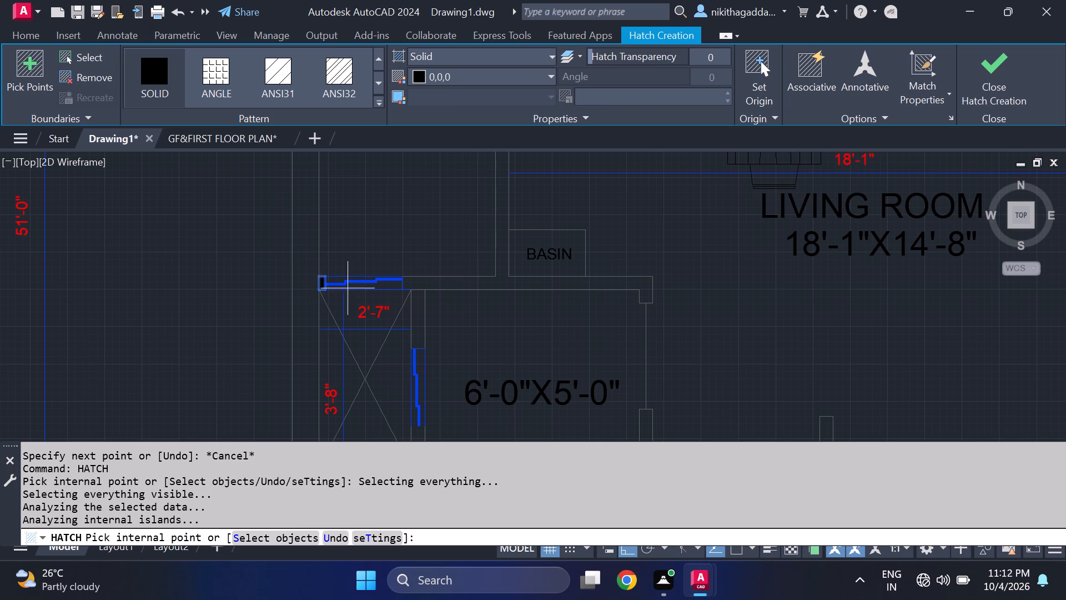
left_click(464, 281)
scroll(484, 287, "down", 1)
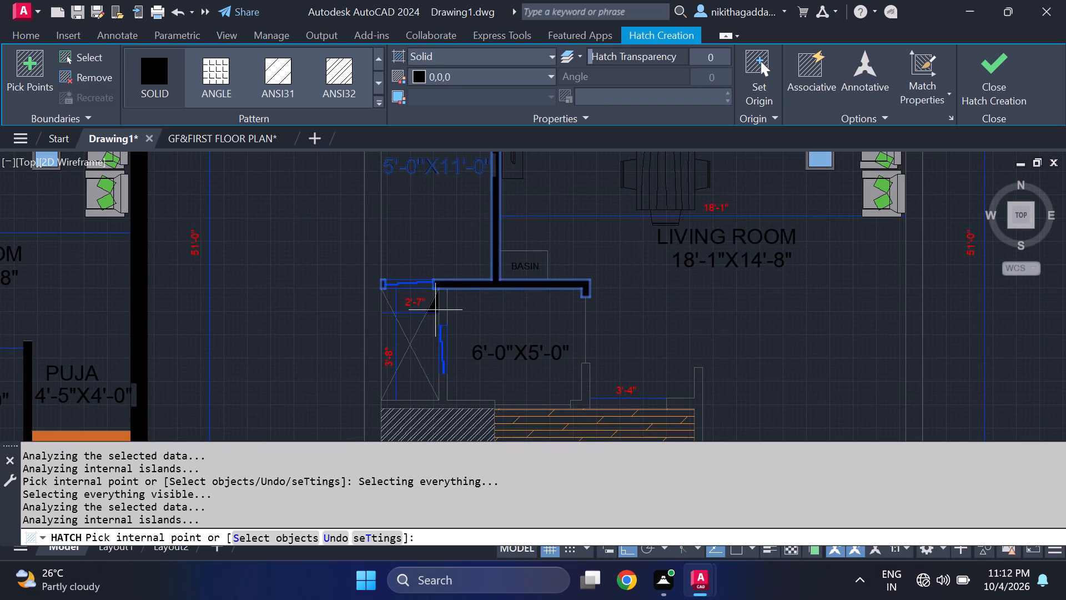
scroll(436, 309, "up", 1)
left_click(451, 309)
scroll(463, 357, "down", 2)
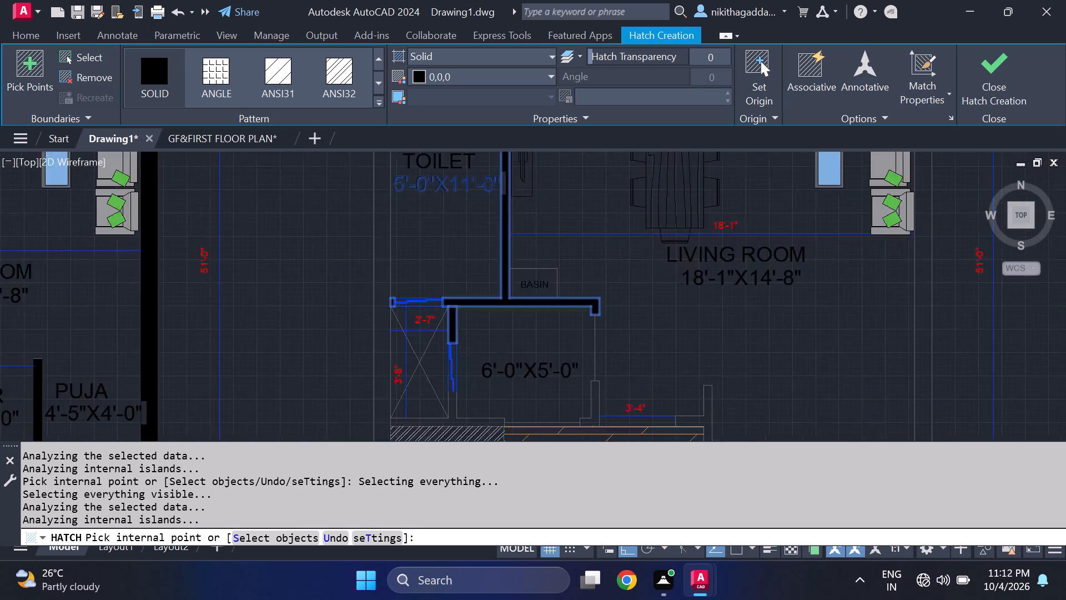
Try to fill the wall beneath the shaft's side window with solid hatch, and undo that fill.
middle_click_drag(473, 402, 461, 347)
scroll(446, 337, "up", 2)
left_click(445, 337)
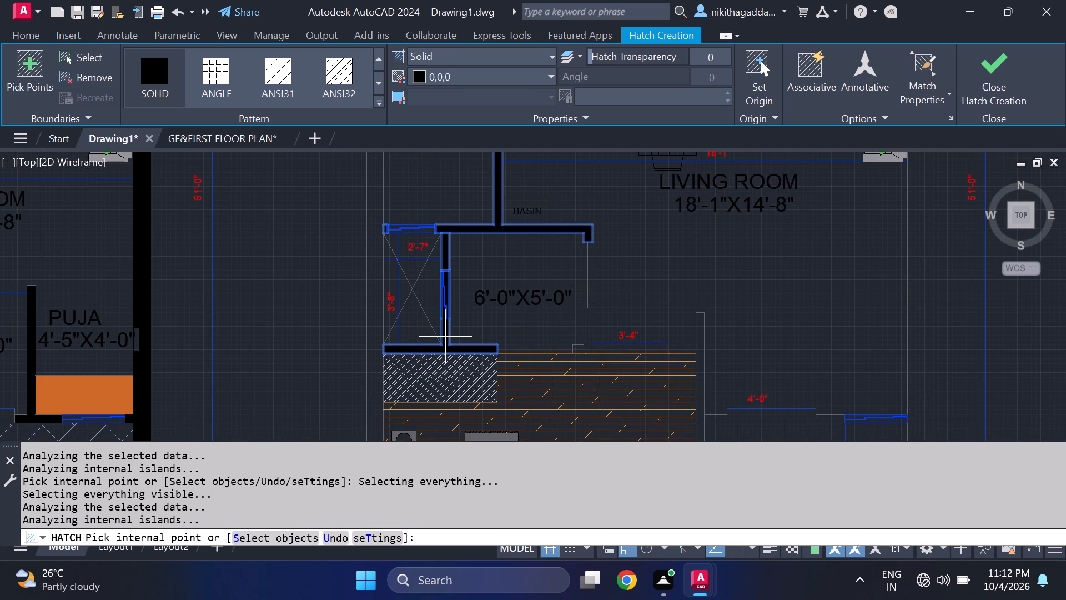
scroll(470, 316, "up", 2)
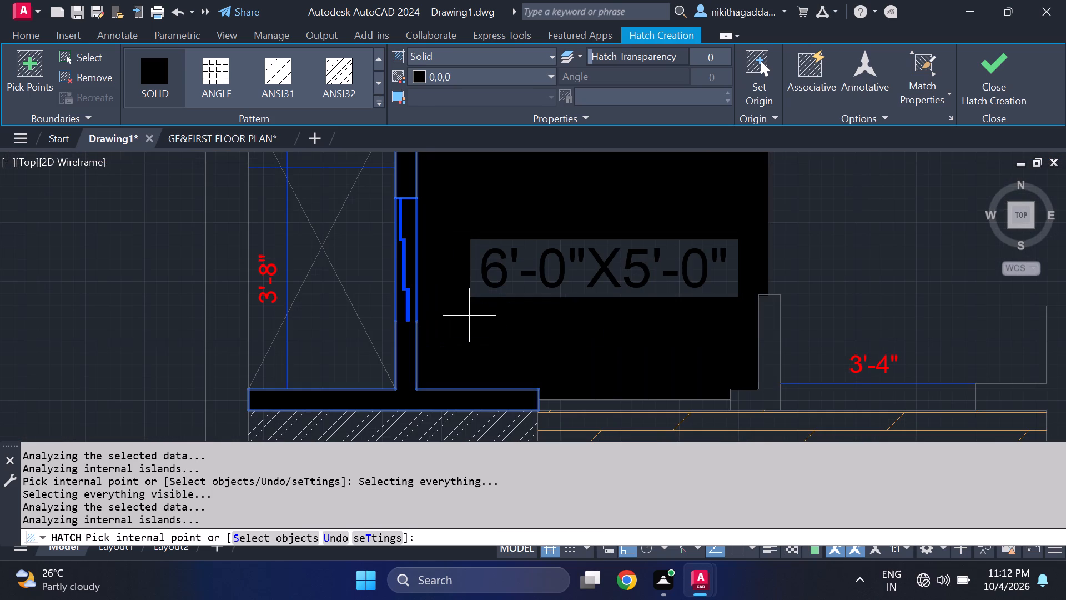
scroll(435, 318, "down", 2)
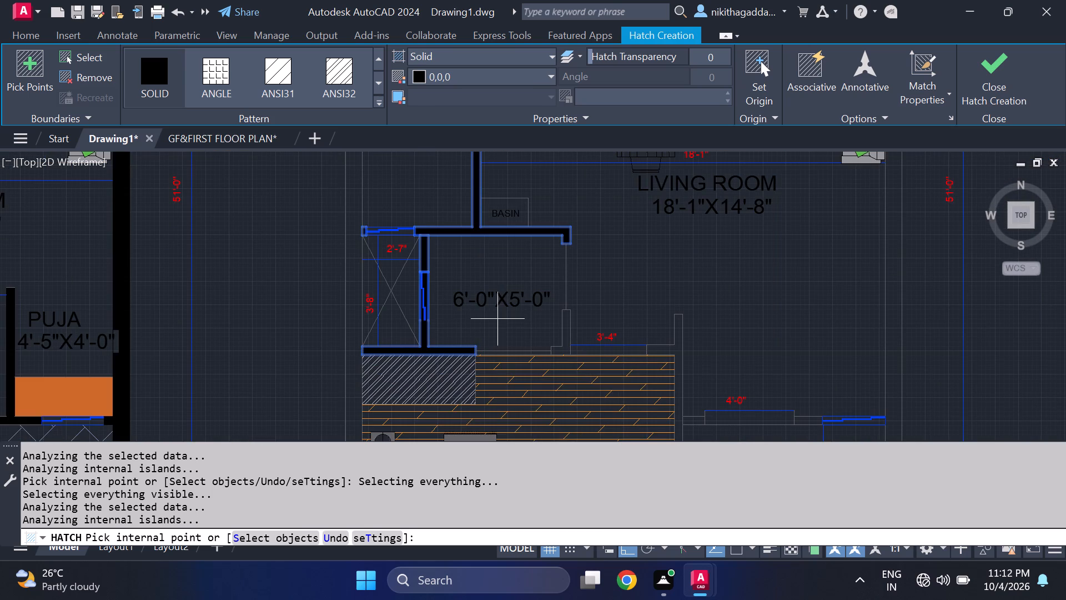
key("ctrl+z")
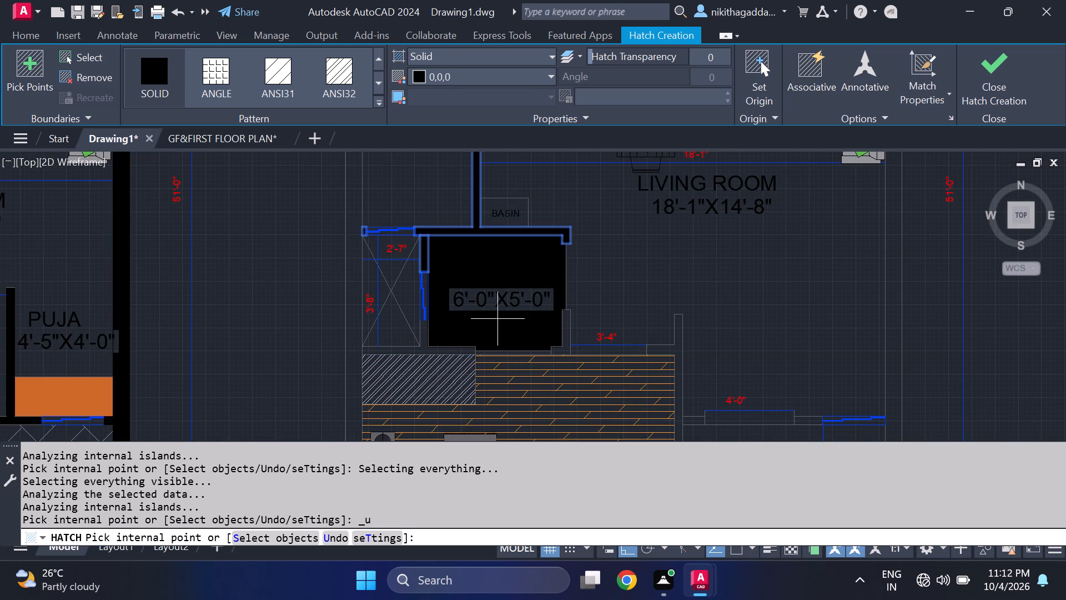
Fill the first-floor wall pieces on both sides of the 3'-4" opening and the 4'-0" opening with the solid black hatch.
scroll(457, 327, "up", 2)
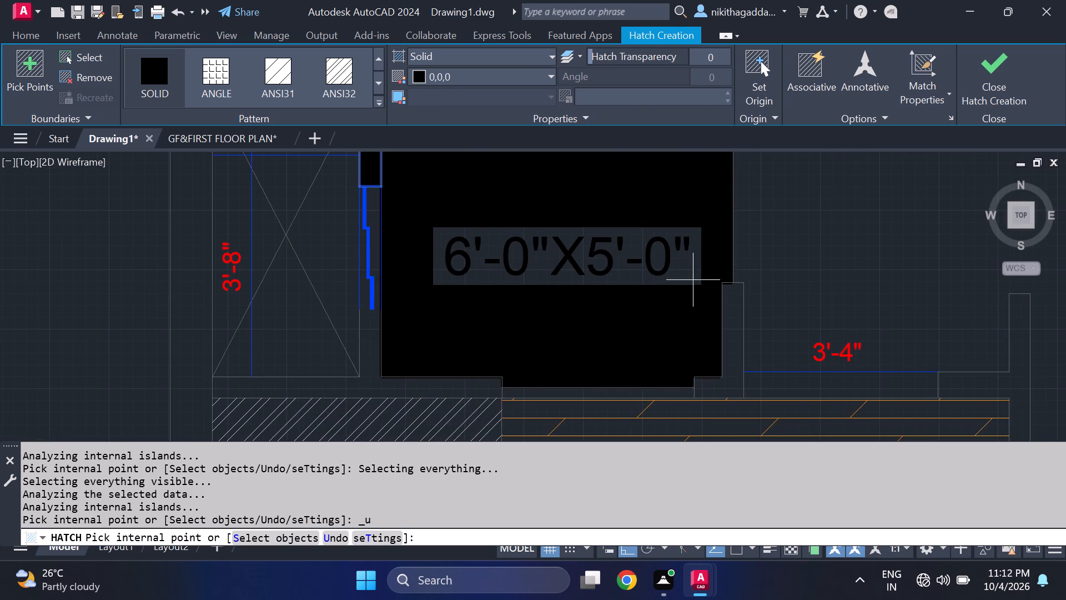
left_click(739, 336)
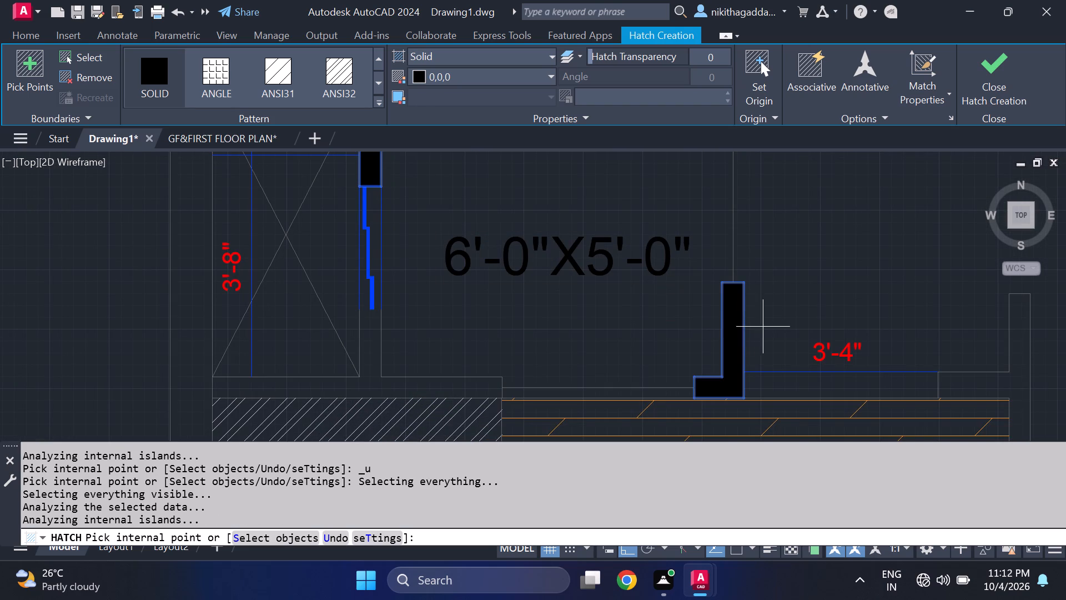
middle_click_drag(806, 322, 796, 389)
scroll(766, 359, "down", 3)
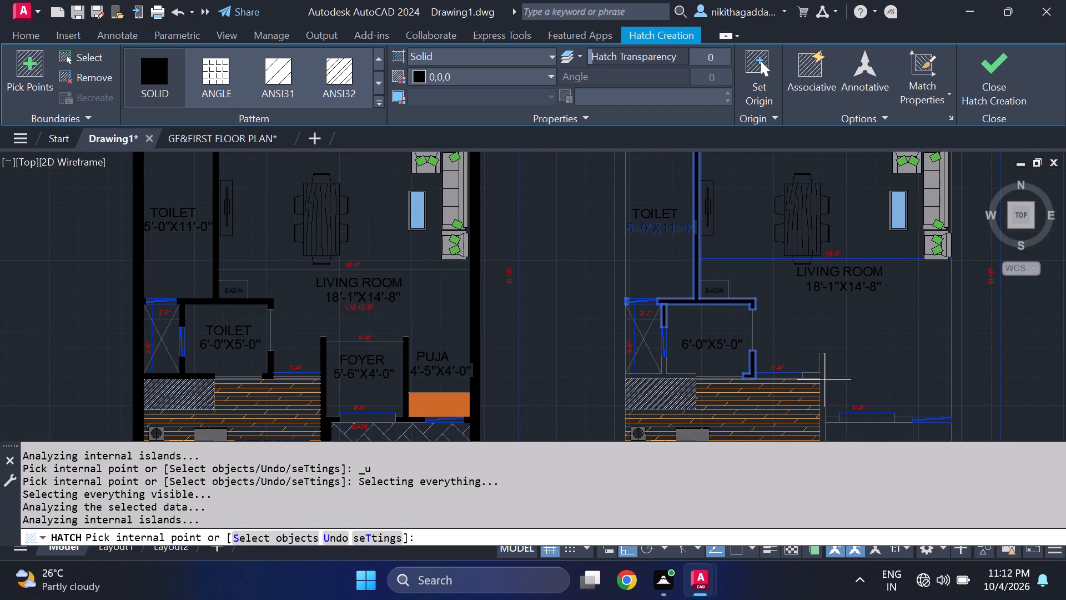
left_click(824, 382)
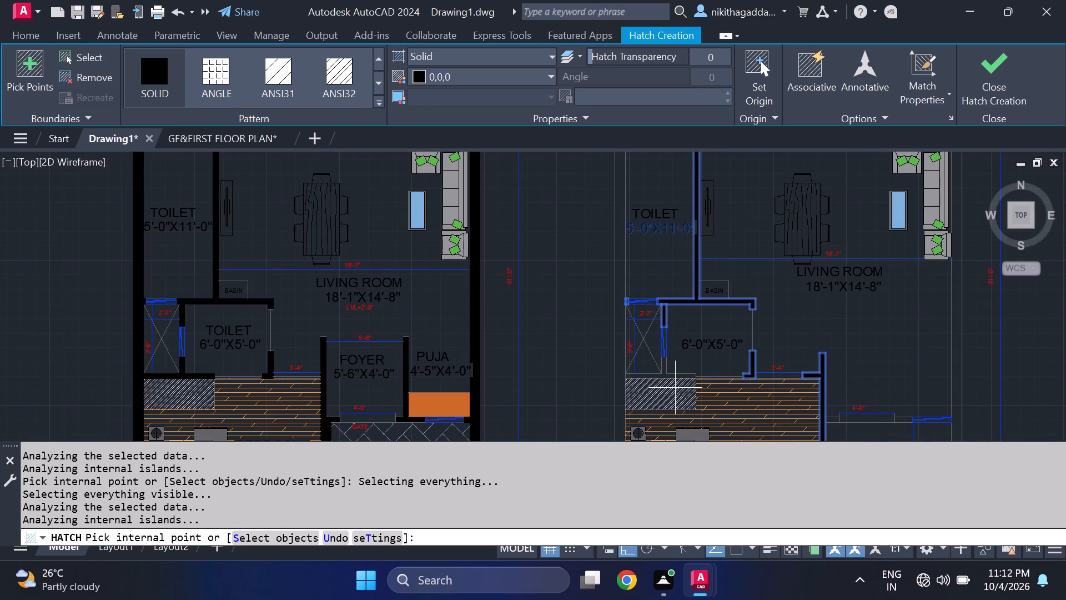
middle_click_drag(795, 356, 766, 291)
middle_click(765, 286)
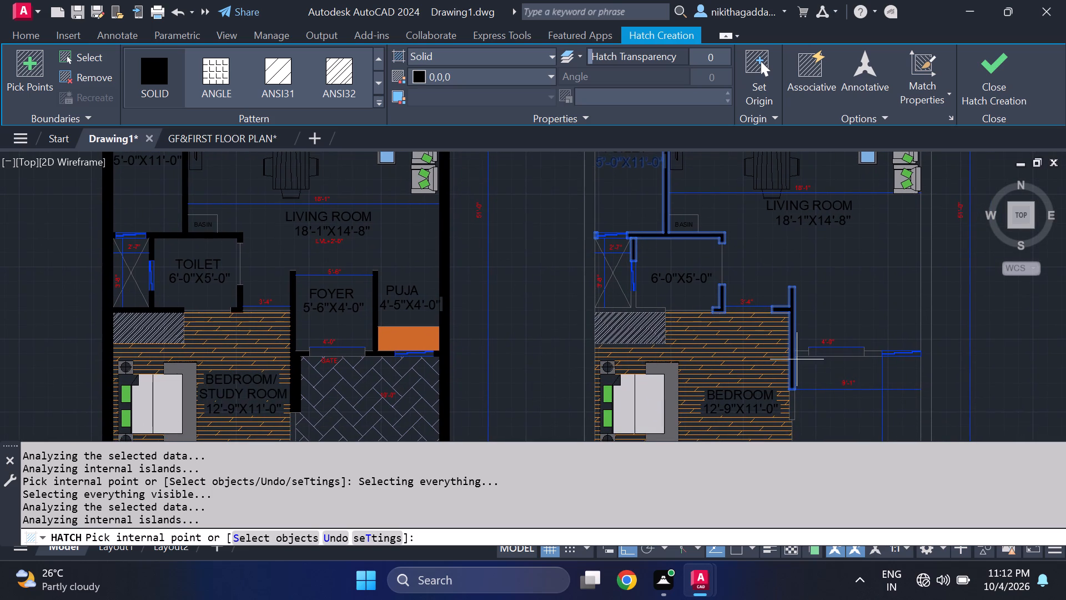
middle_click(837, 373)
middle_click_drag(831, 370, 793, 356)
scroll(778, 342, "up", 2)
left_click(732, 329)
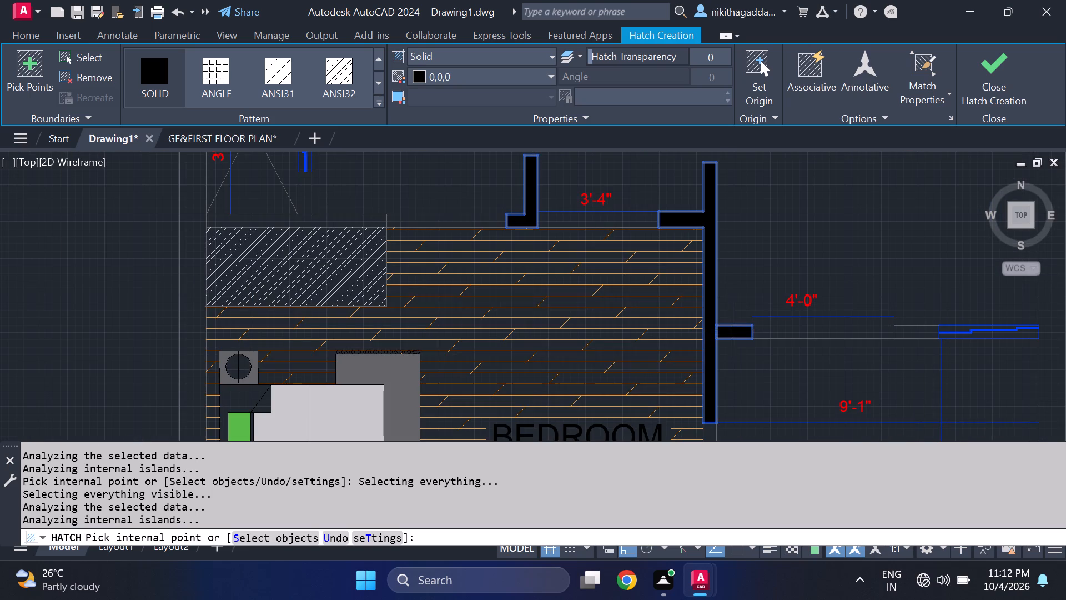
left_click(912, 333)
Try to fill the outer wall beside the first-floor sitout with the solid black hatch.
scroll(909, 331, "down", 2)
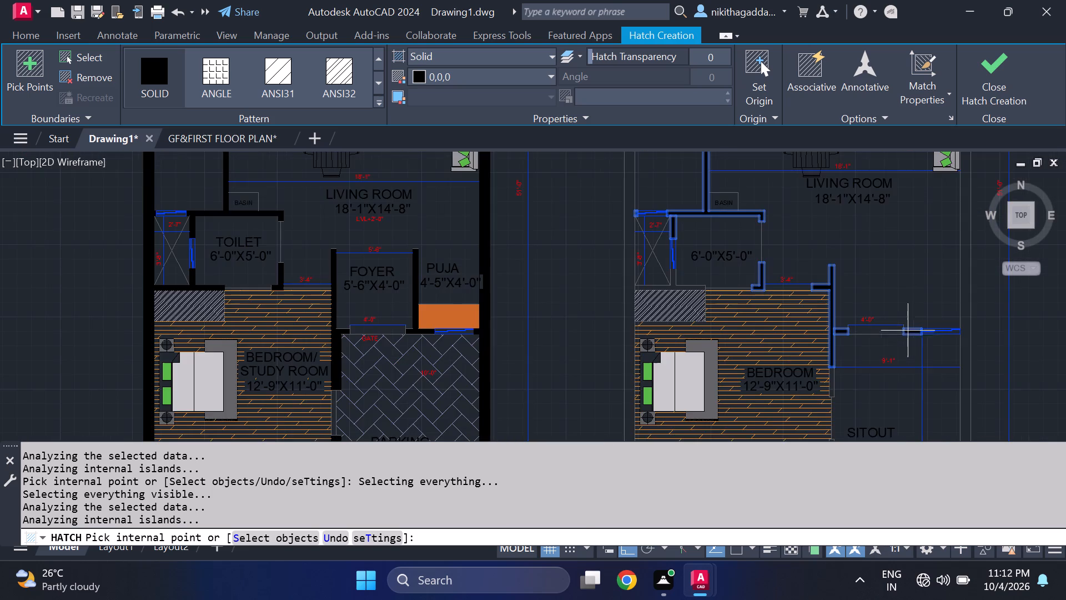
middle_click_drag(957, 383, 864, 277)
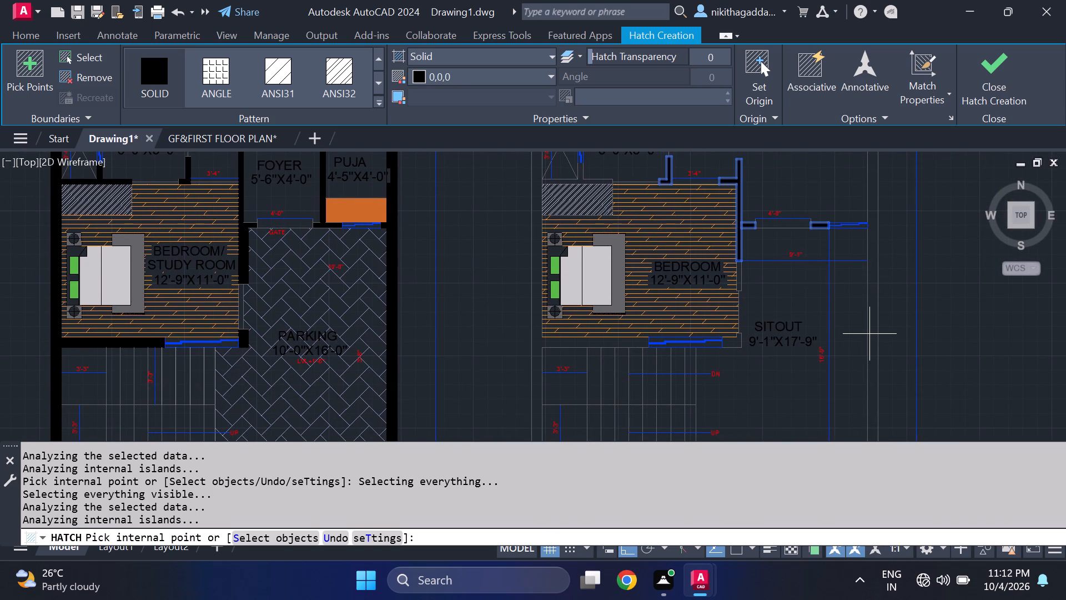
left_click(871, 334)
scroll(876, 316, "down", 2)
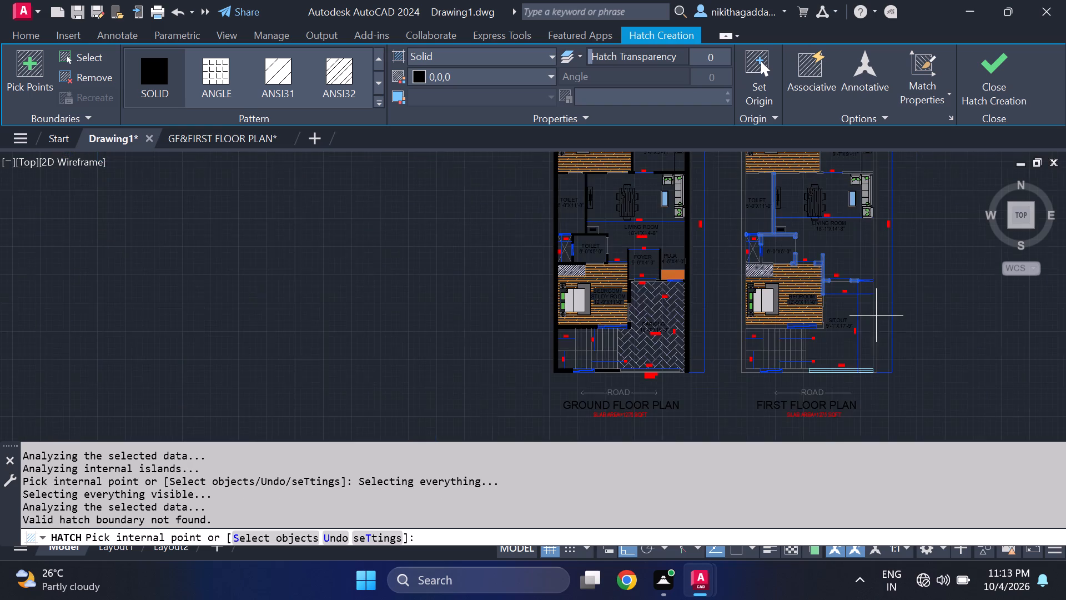
Fill the first floor's front wall between the staircase window and the sitout railing in solid black, try the staircase corner, and finish hatching.
scroll(869, 361, "up", 2)
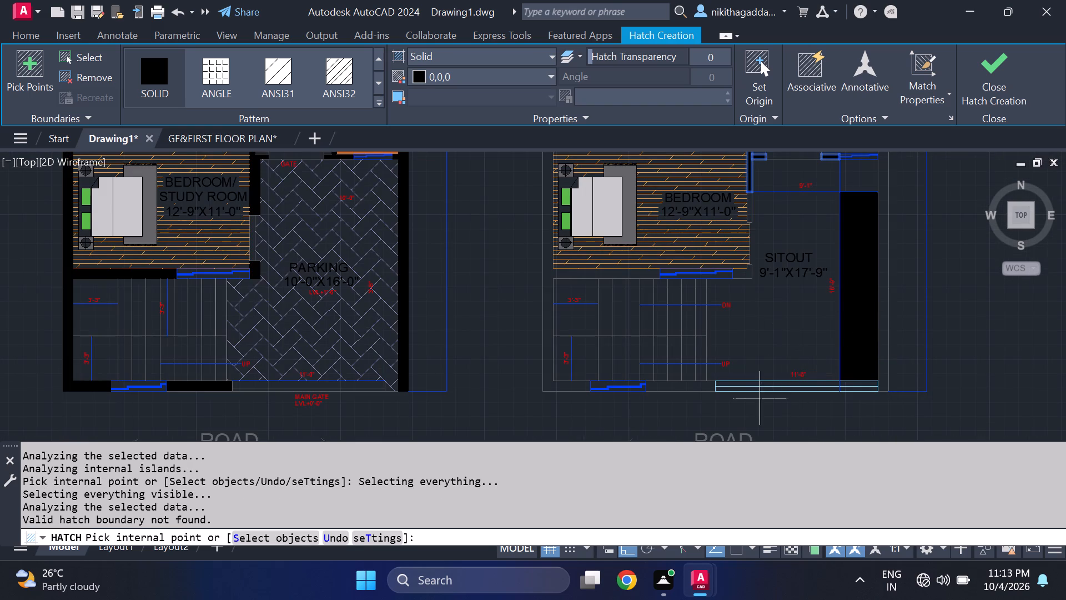
middle_click_drag(742, 412, 720, 349)
left_click(655, 323)
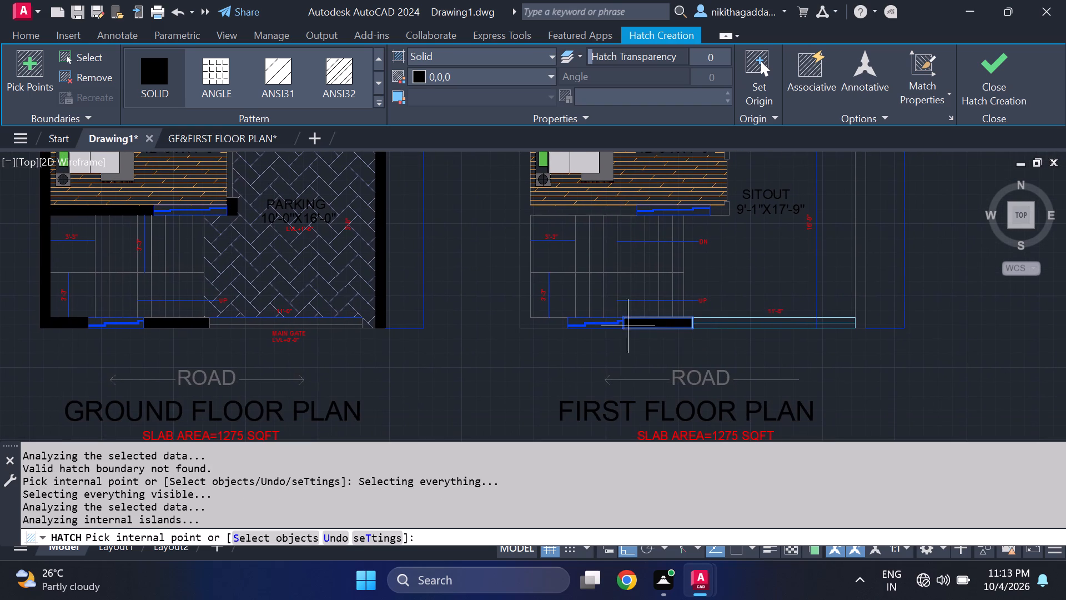
left_click(532, 323)
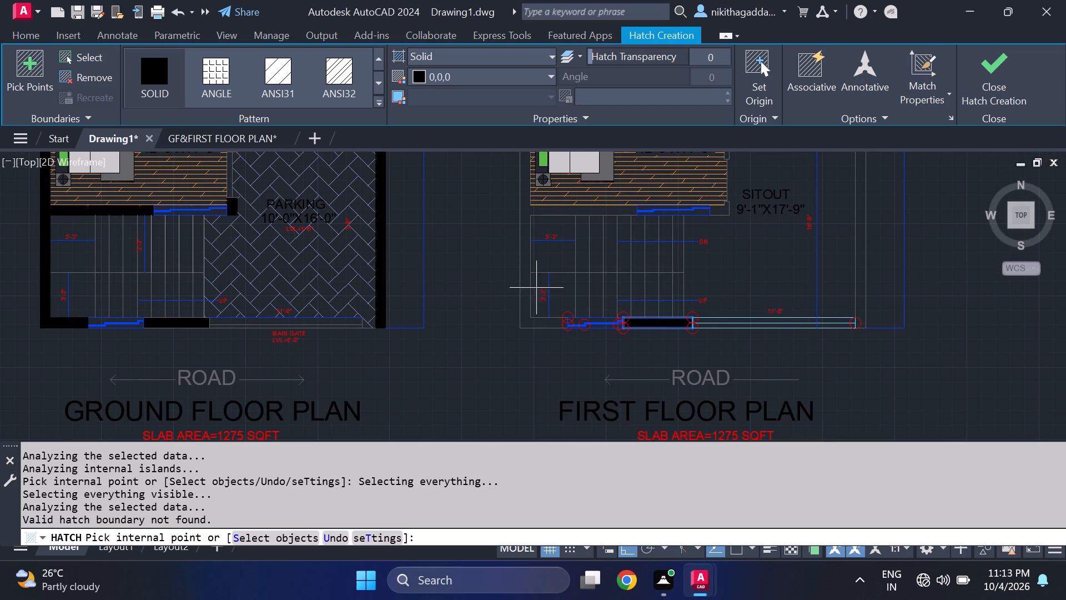
scroll(544, 281, "down", 1)
middle_click_drag(552, 252, 580, 416)
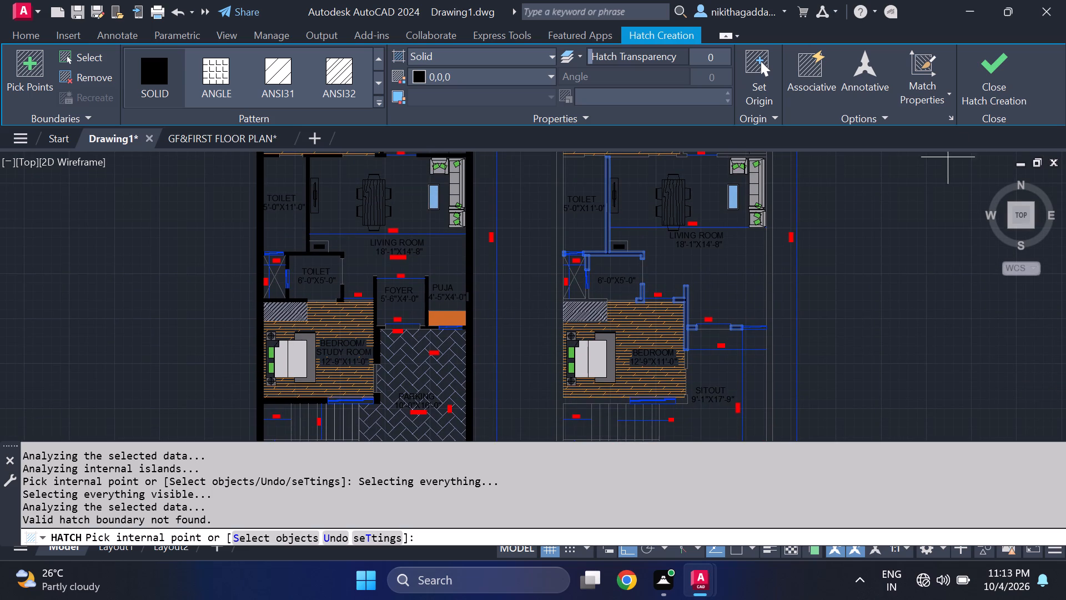
left_click(984, 80)
Copy the short wall-end line at the shaft side window's upper end to the window's lower end.
middle_click_drag(735, 264, 741, 302)
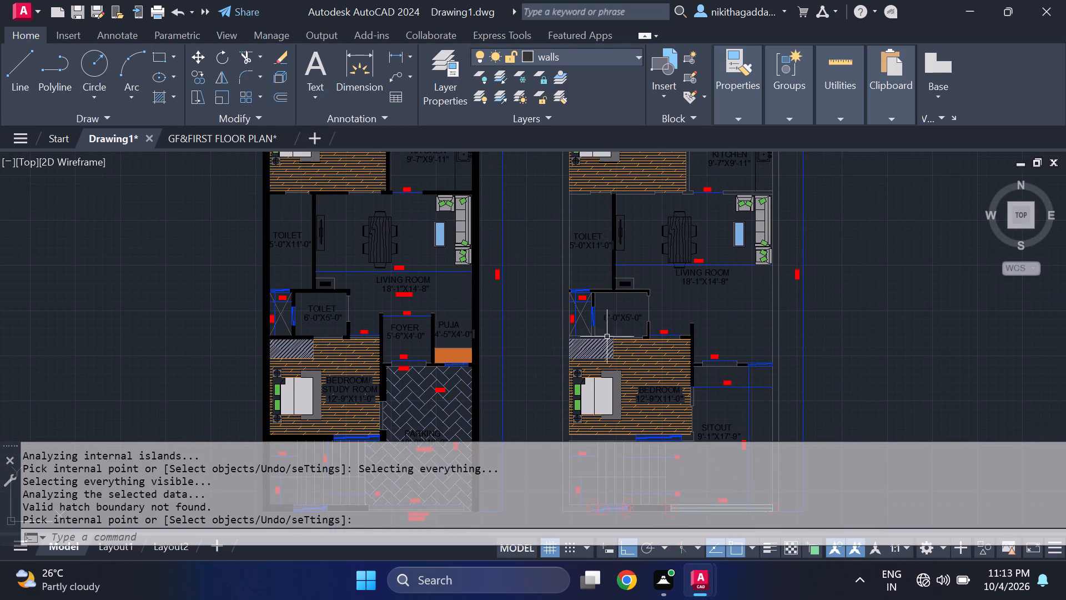
scroll(587, 329, "up", 5)
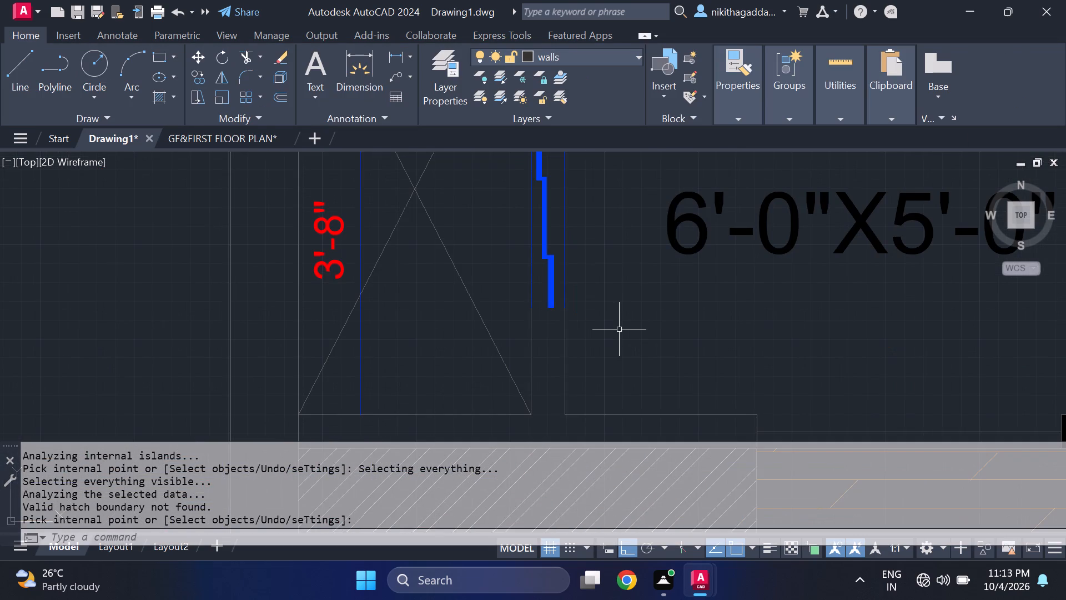
middle_click_drag(577, 236, 562, 381)
scroll(529, 258, "up", 2)
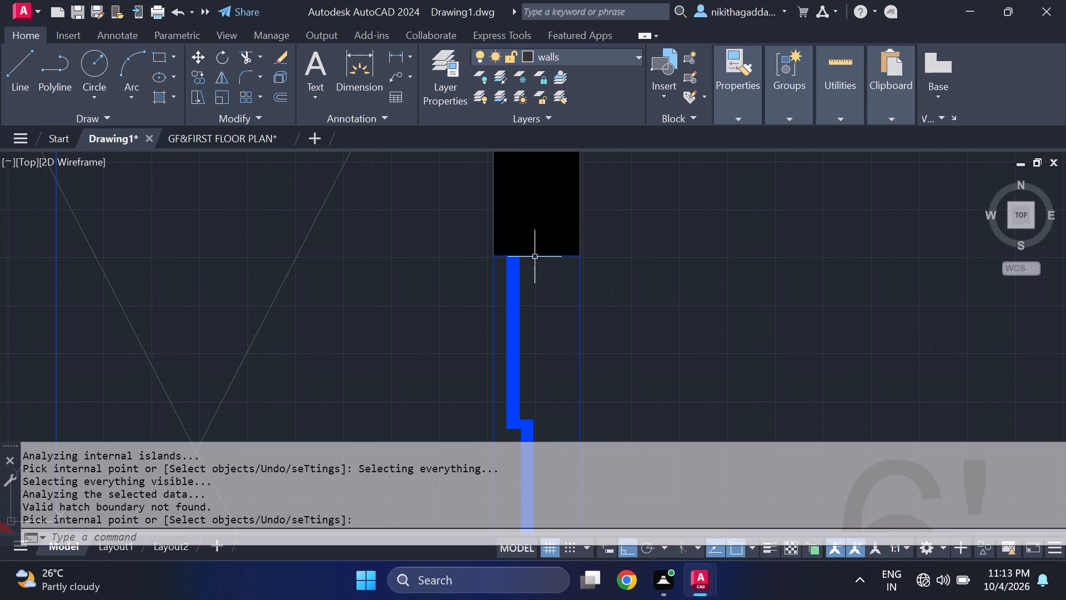
left_click(535, 256)
scroll(555, 264, "down", 4)
type("CO")
key("Return")
scroll(596, 288, "up", 2)
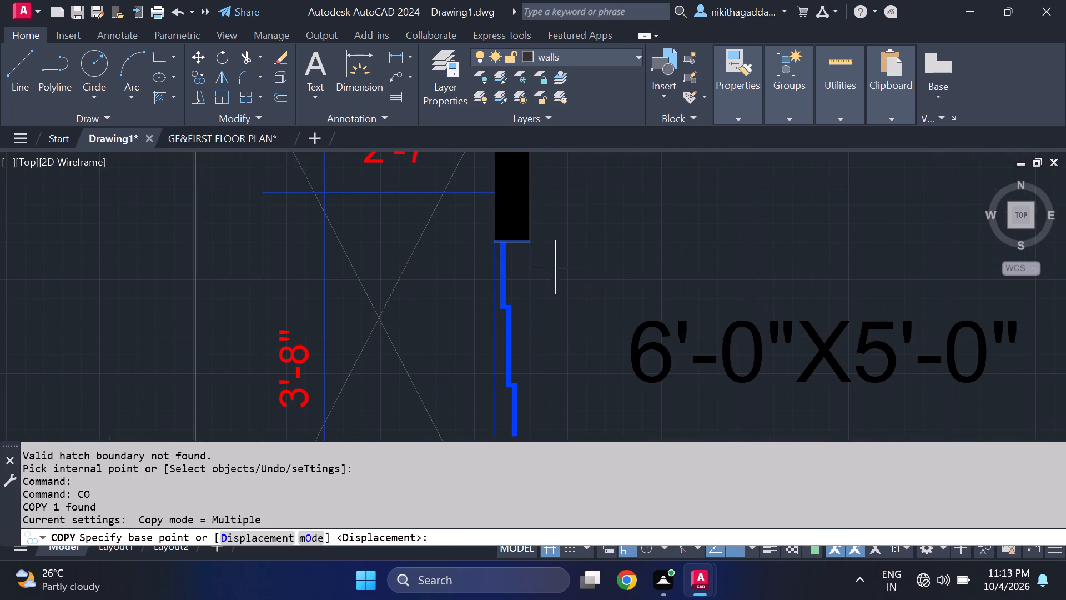
left_click(528, 240)
scroll(529, 327, "down", 2)
scroll(520, 392, "up", 2)
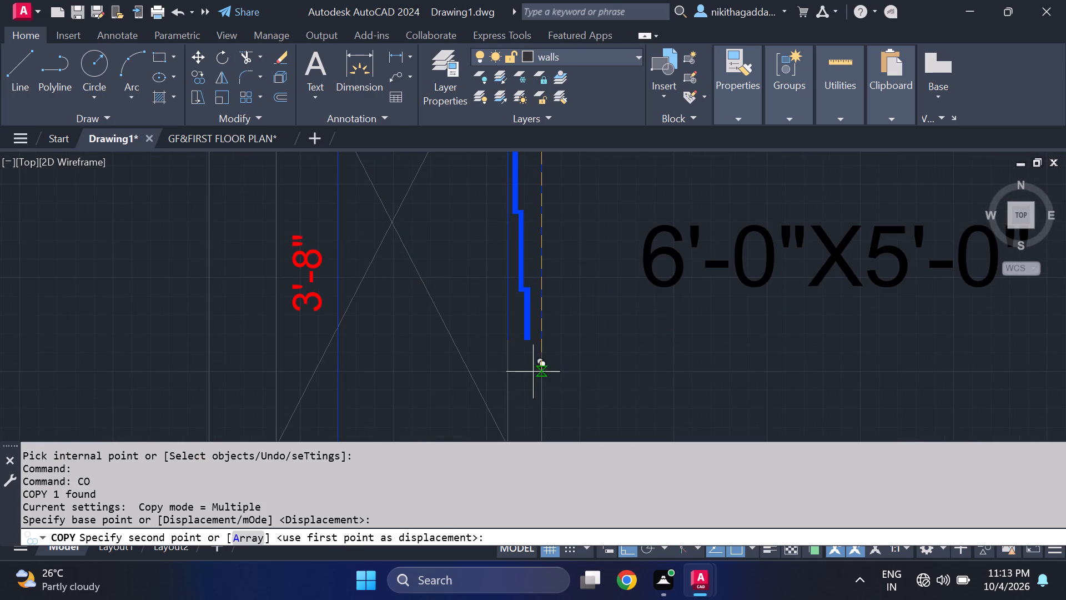
left_click(537, 344)
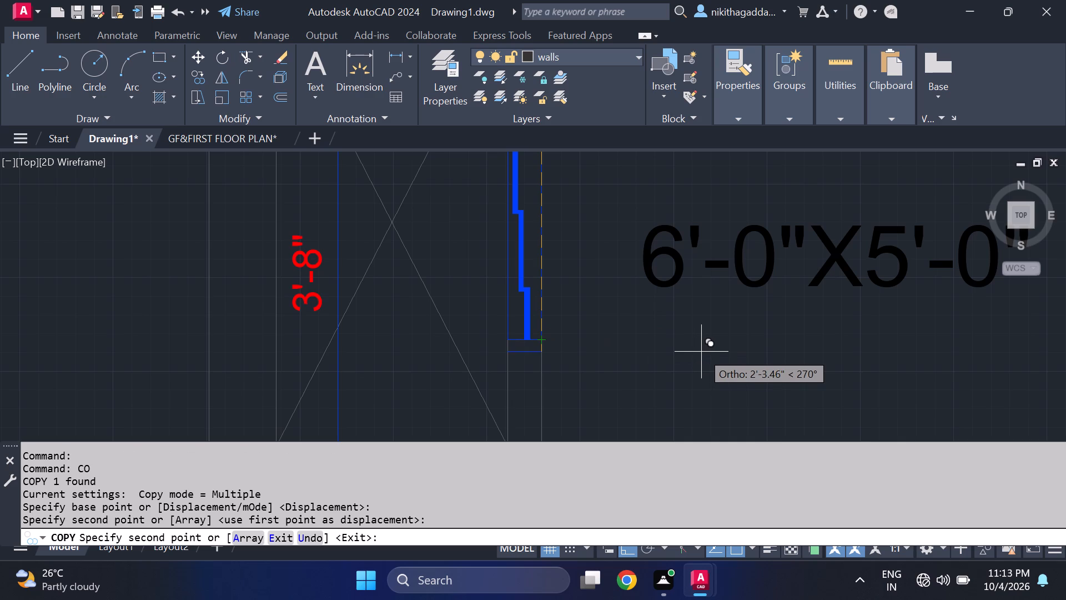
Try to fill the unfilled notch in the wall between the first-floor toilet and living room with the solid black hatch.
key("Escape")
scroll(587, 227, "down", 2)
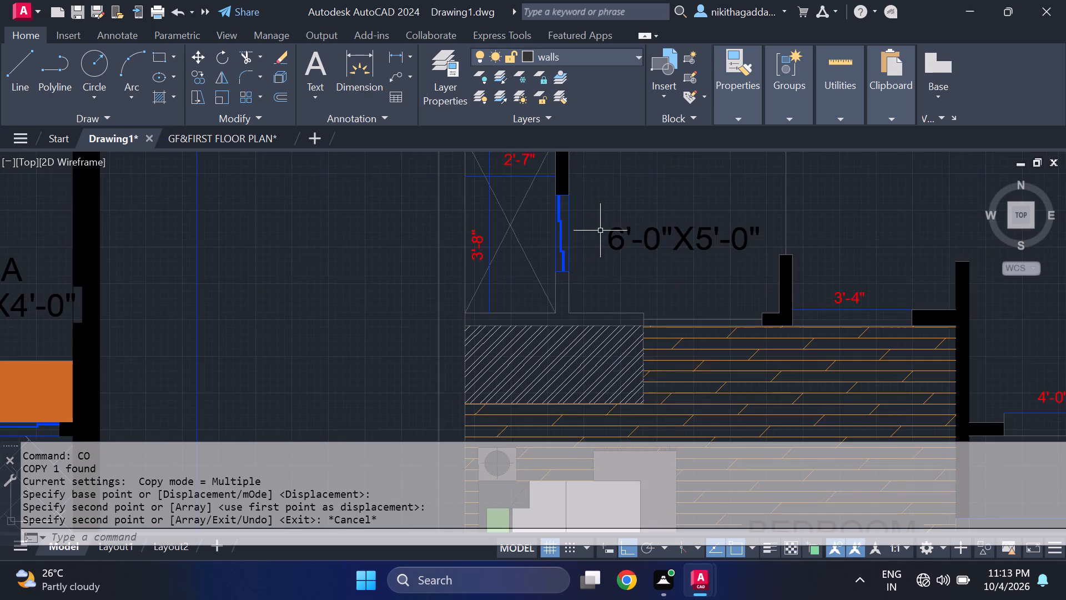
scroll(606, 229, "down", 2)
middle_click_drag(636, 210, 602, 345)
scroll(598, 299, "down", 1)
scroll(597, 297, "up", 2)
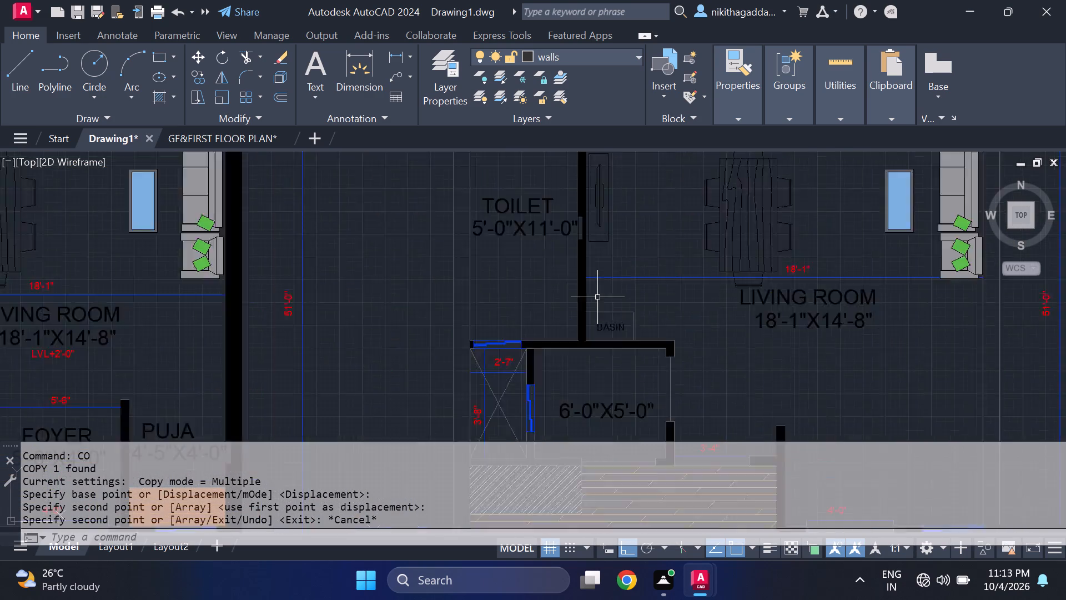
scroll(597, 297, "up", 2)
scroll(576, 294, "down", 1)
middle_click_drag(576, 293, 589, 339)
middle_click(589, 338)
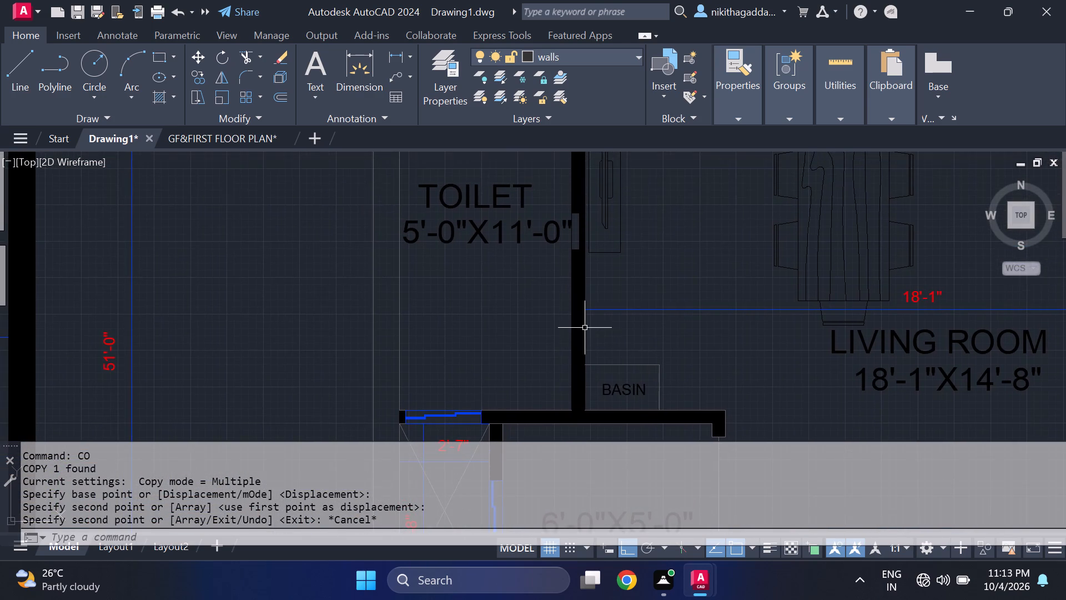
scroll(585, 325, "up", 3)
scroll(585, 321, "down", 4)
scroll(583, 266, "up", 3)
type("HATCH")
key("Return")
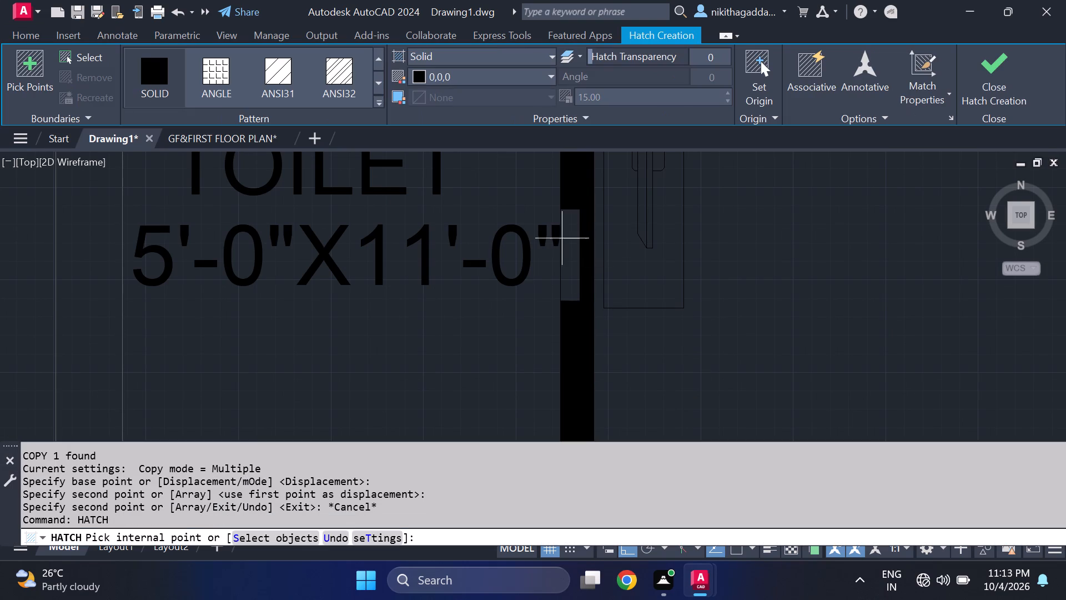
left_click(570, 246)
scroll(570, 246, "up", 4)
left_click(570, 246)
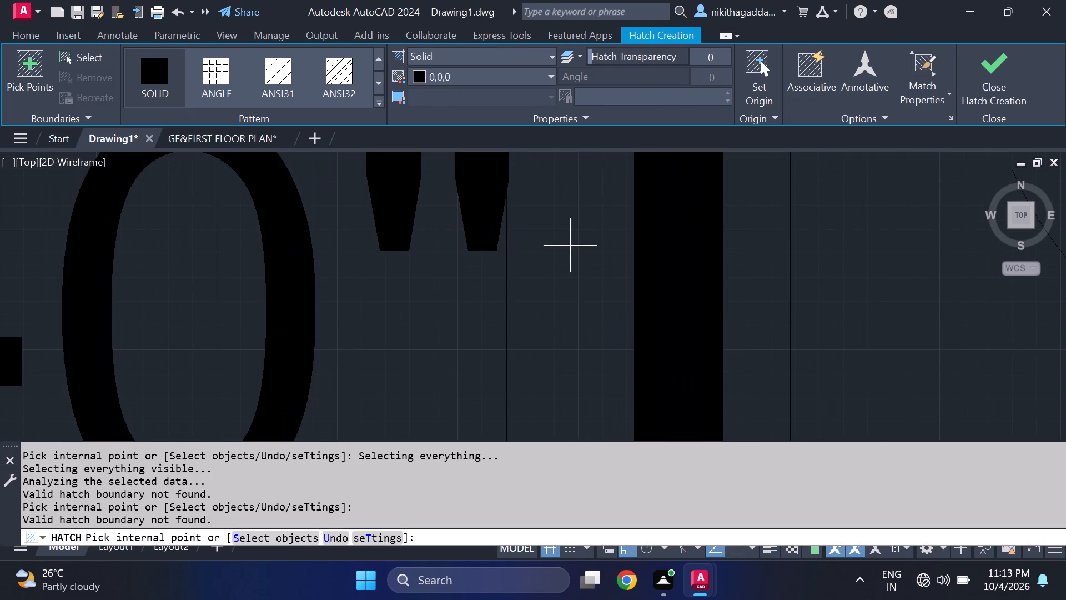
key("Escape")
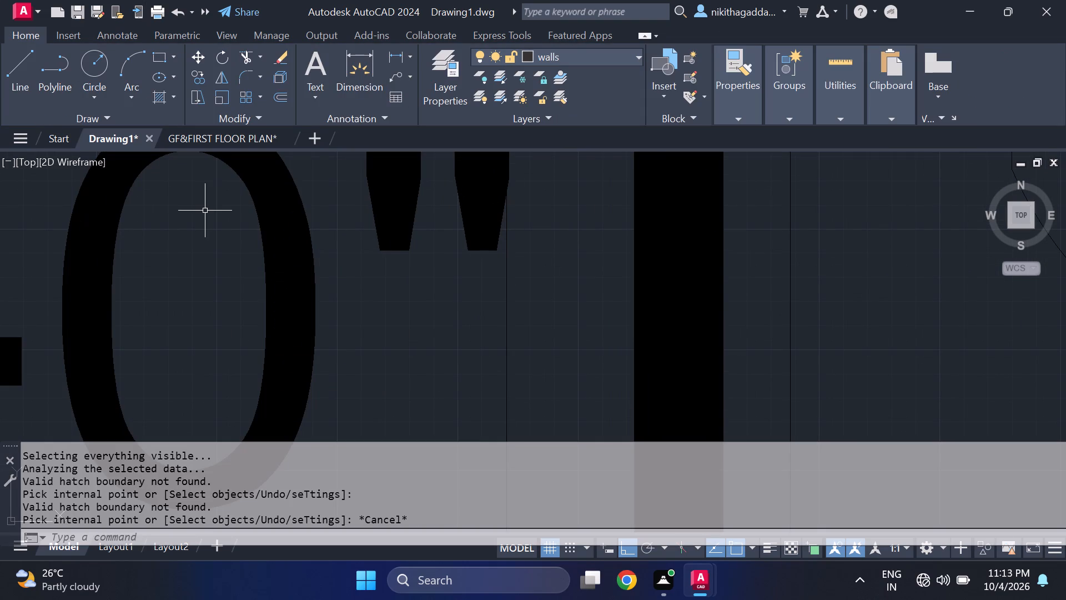
Move the first-floor toilet's 5'-0"X11'-0" size label slightly away from the living room wall.
scroll(207, 222, "down", 3)
left_click(238, 211)
left_click(179, 245)
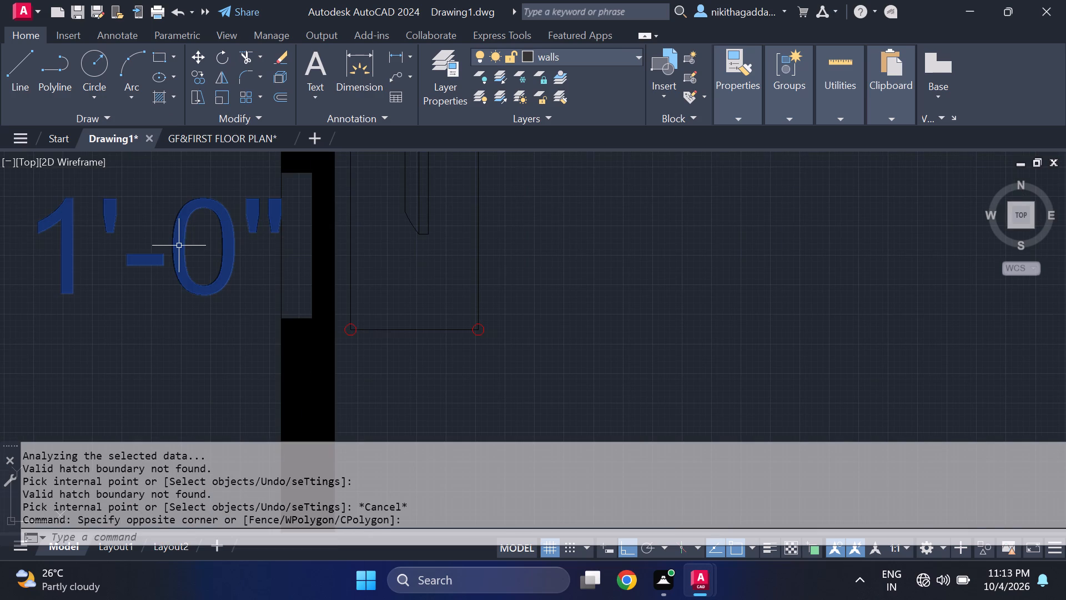
key("m")
key("Return")
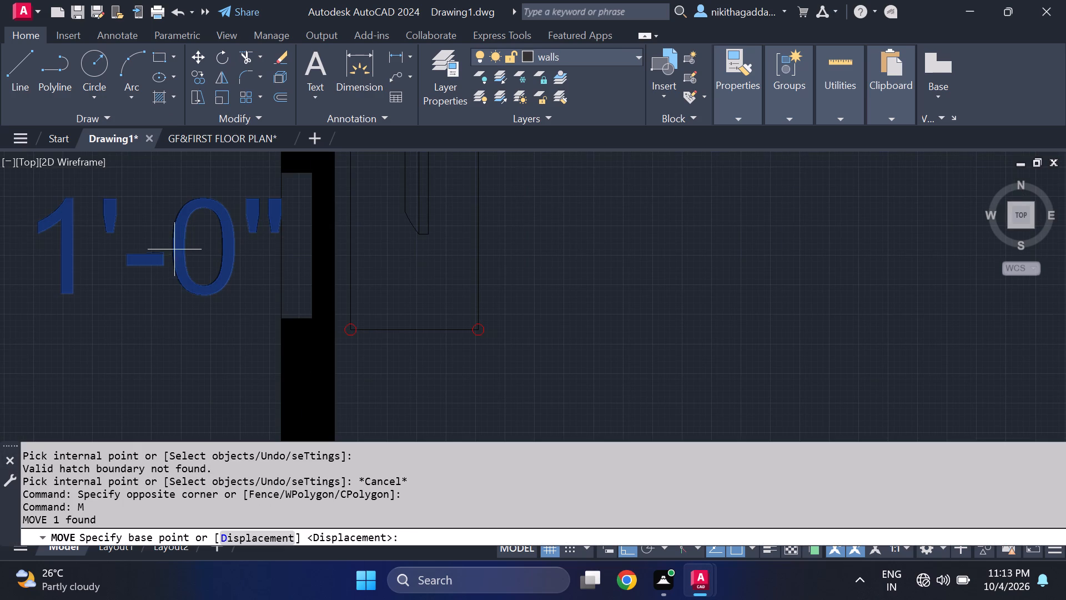
left_click(205, 297)
left_click(189, 300)
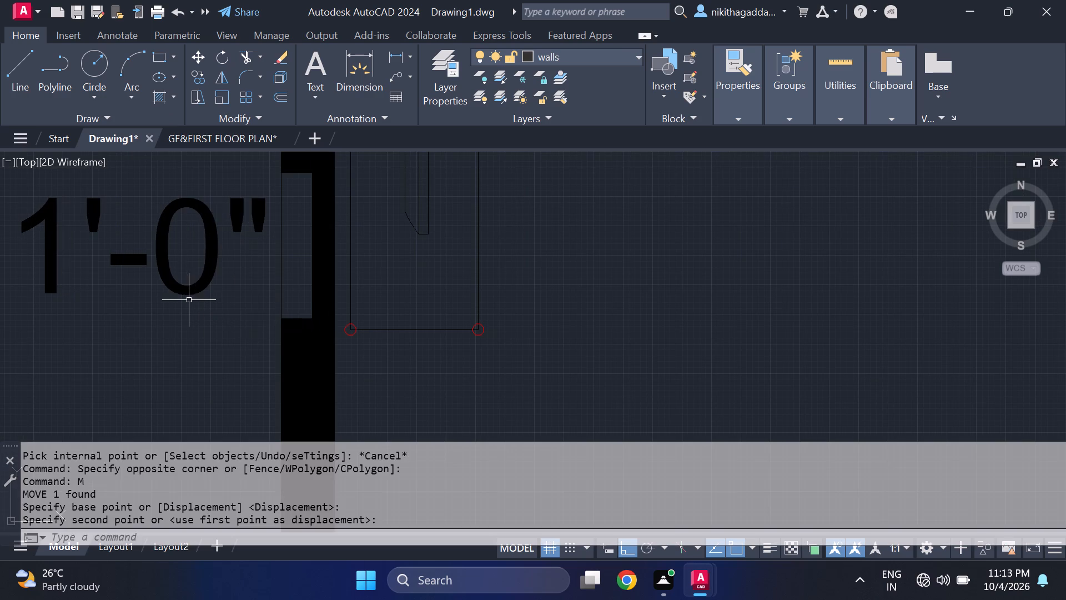
Retry the toilet wall notch, and fill the first-floor wall pieces separating the upper bedroom and kitchen from the toilet and living room in solid black.
type("HATCH")
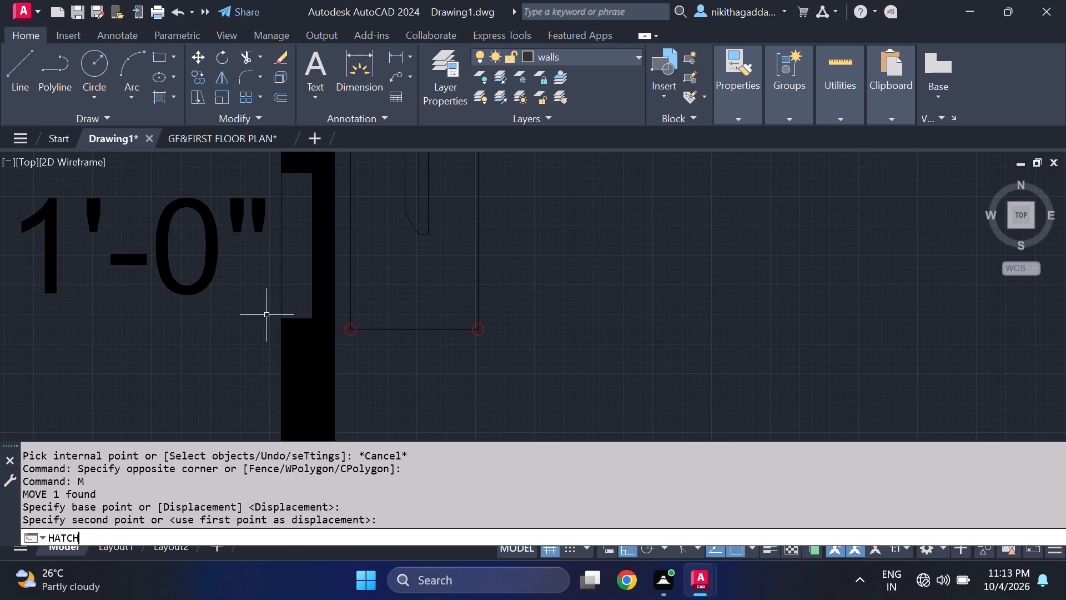
key("Return")
left_click(303, 283)
left_click(303, 283)
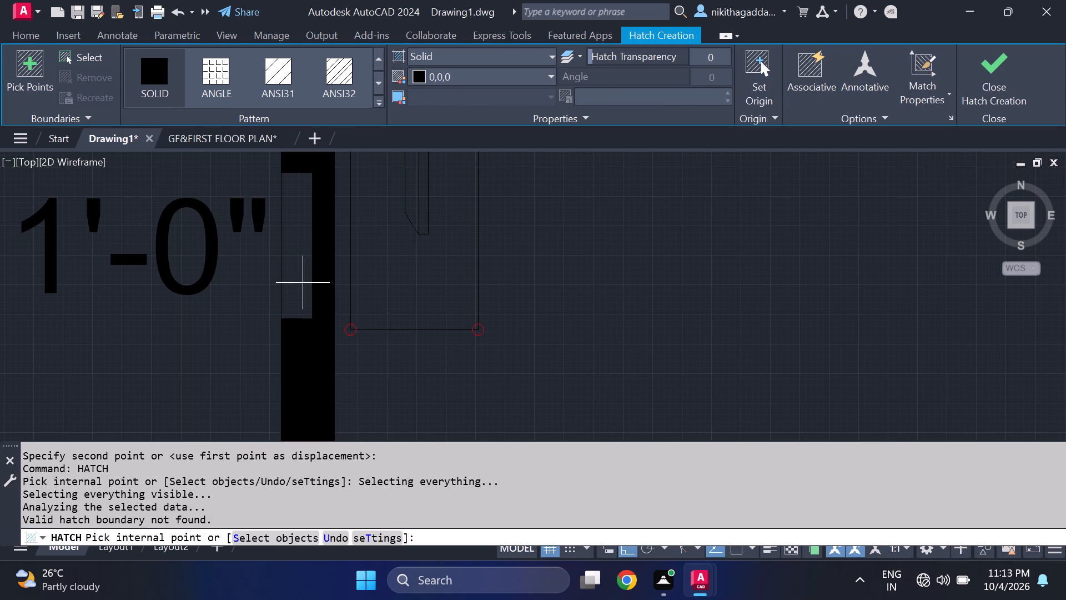
scroll(307, 282, "down", 5)
scroll(305, 239, "up", 2)
middle_click_drag(311, 234, 336, 399)
scroll(312, 234, "up", 1)
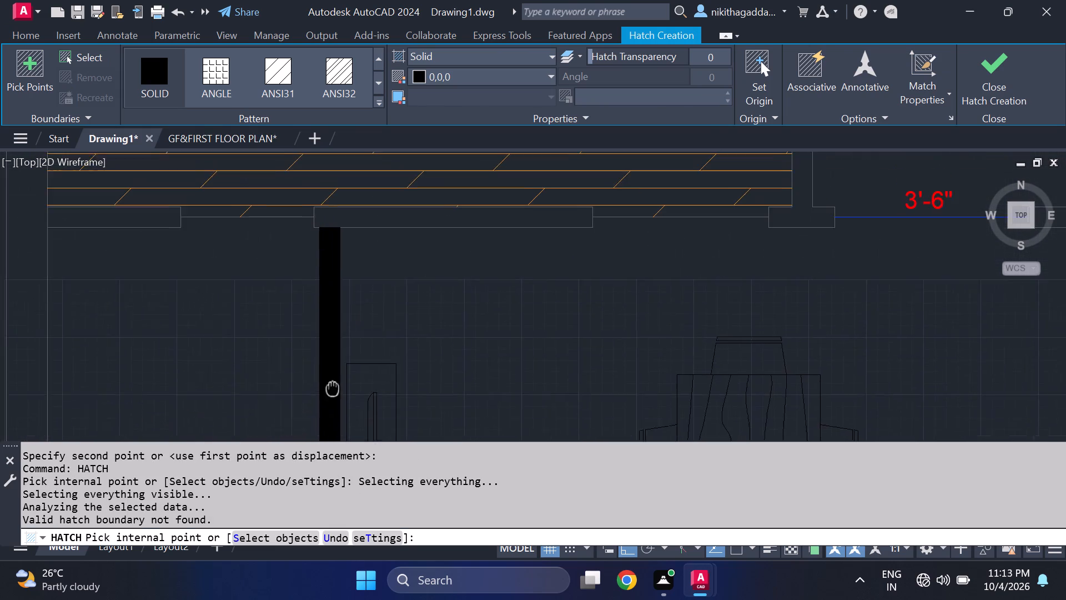
middle_click_drag(336, 399, 338, 404)
left_click(359, 238)
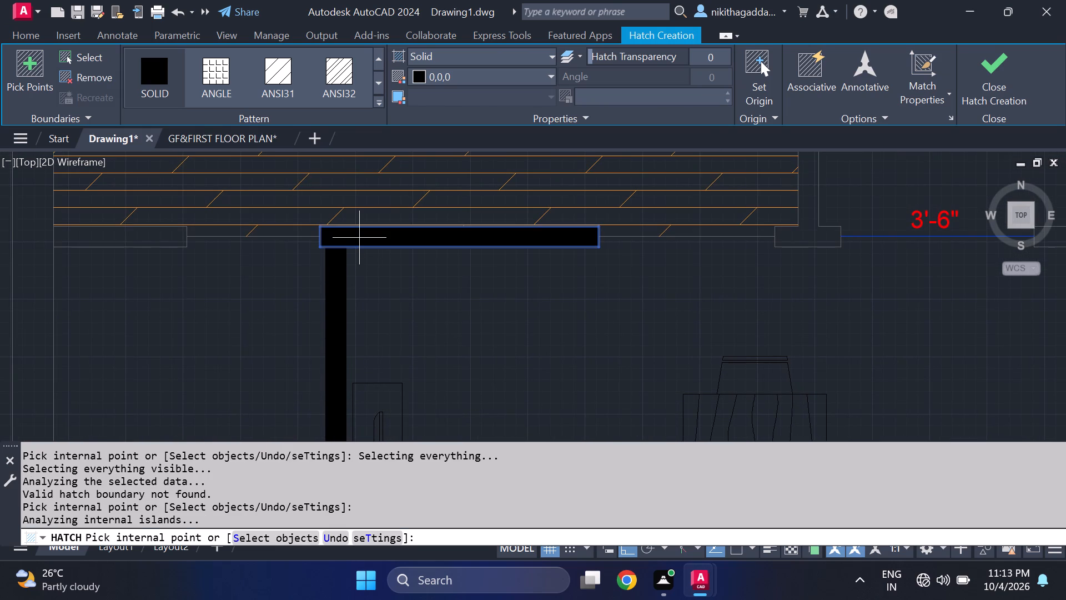
scroll(359, 238, "down", 3)
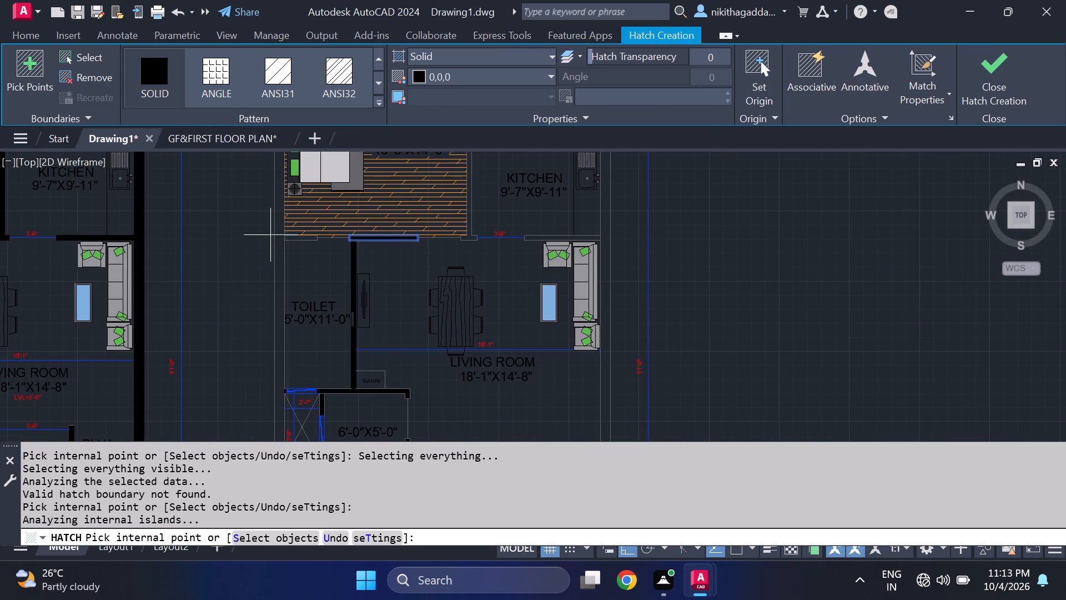
left_click(301, 238)
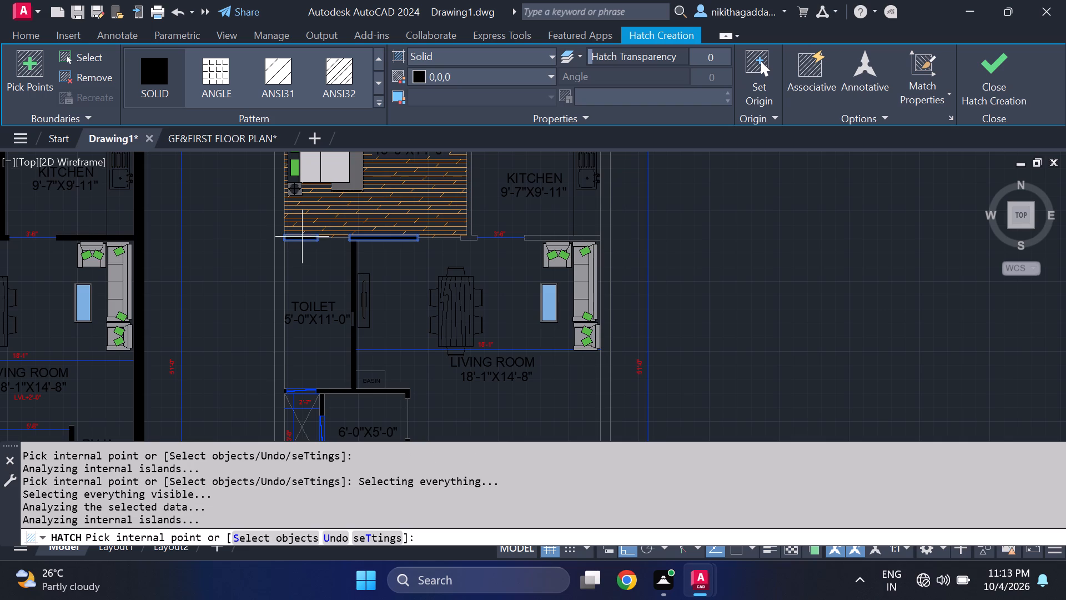
left_click(474, 239)
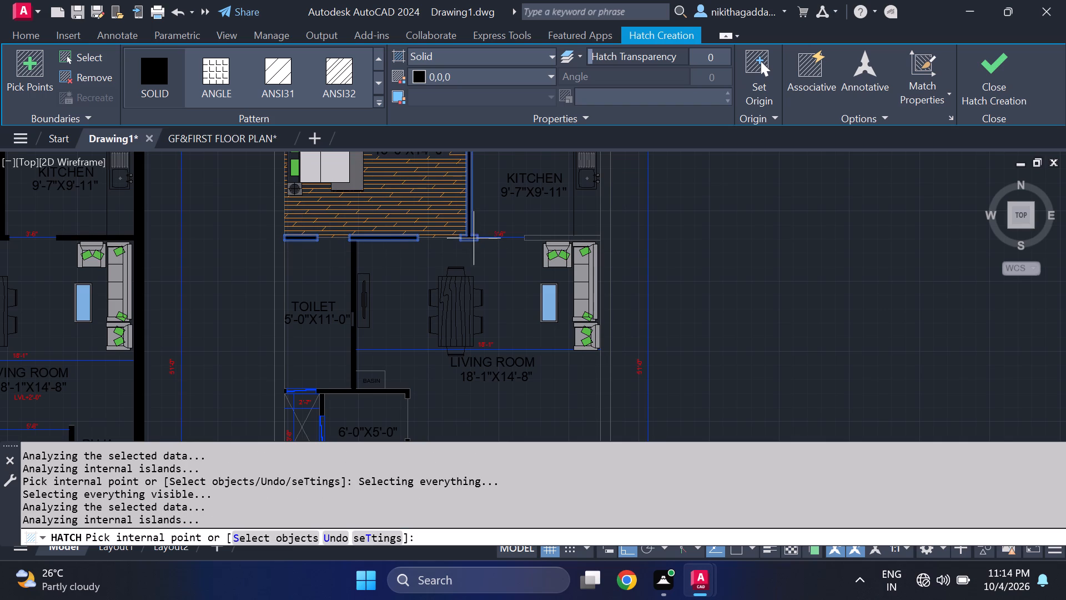
left_click(562, 237)
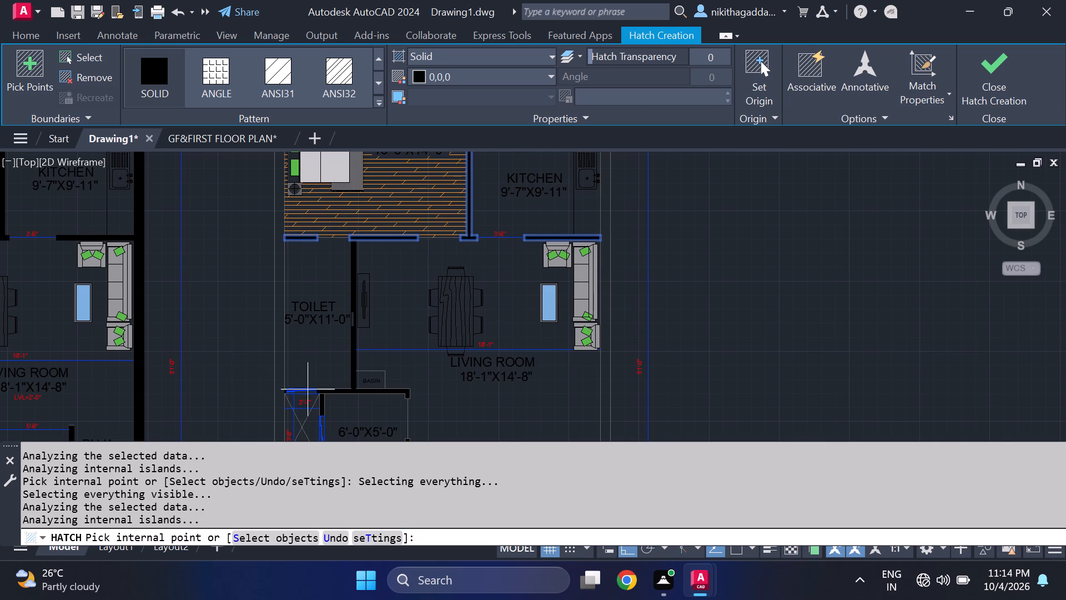
Fill the notched wall between the first-floor toilet and living room and the plan's outer wall with the solid black hatch.
middle_click_drag(317, 397, 324, 321)
scroll(356, 257, "up", 2)
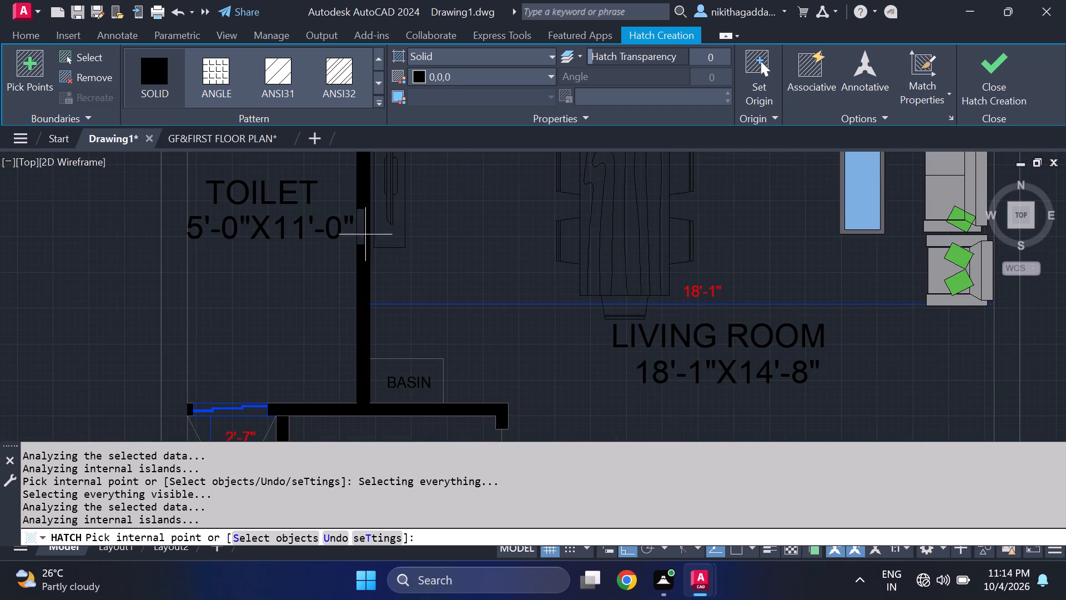
left_click(359, 227)
scroll(374, 254, "down", 2)
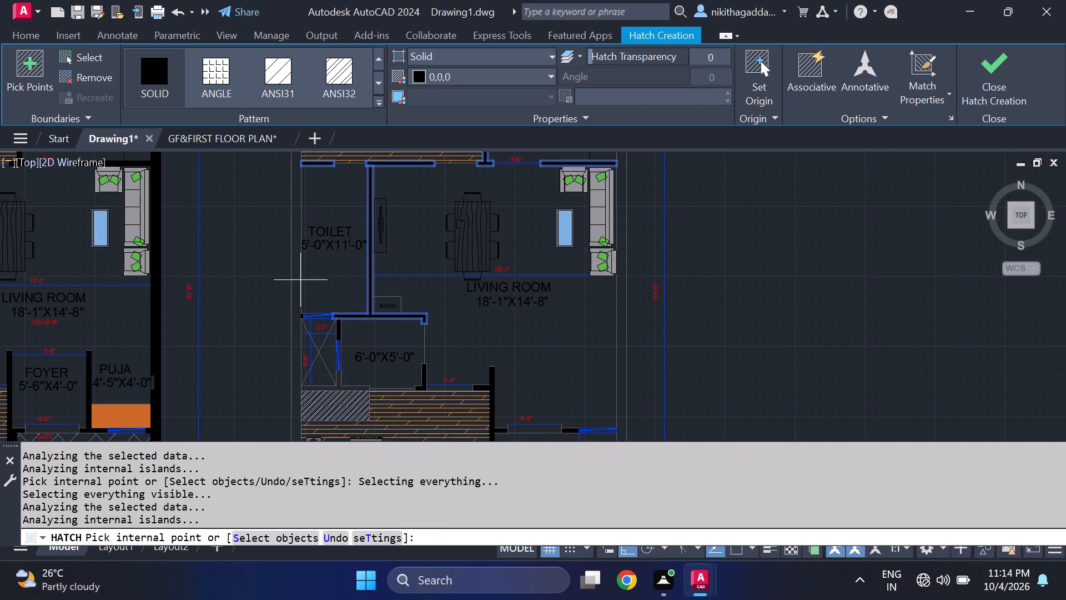
left_click(293, 248)
Fill the first-floor wall below the shaft window, along the top of the bedroom wardrobe, with the solid black hatch.
scroll(321, 252, "down", 2)
scroll(350, 302, "up", 1)
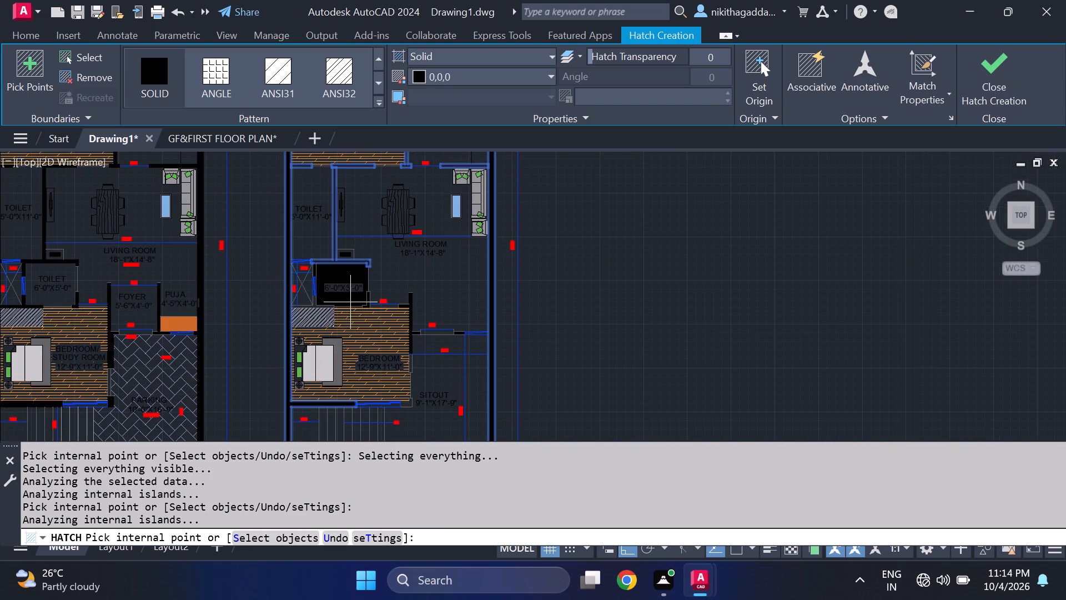
scroll(358, 286, "up", 1)
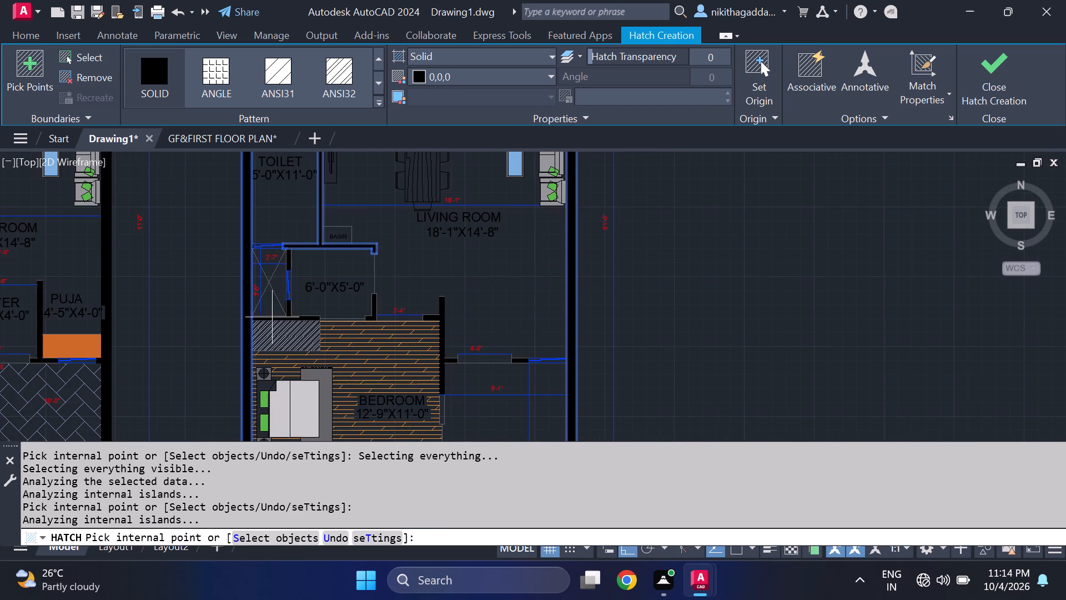
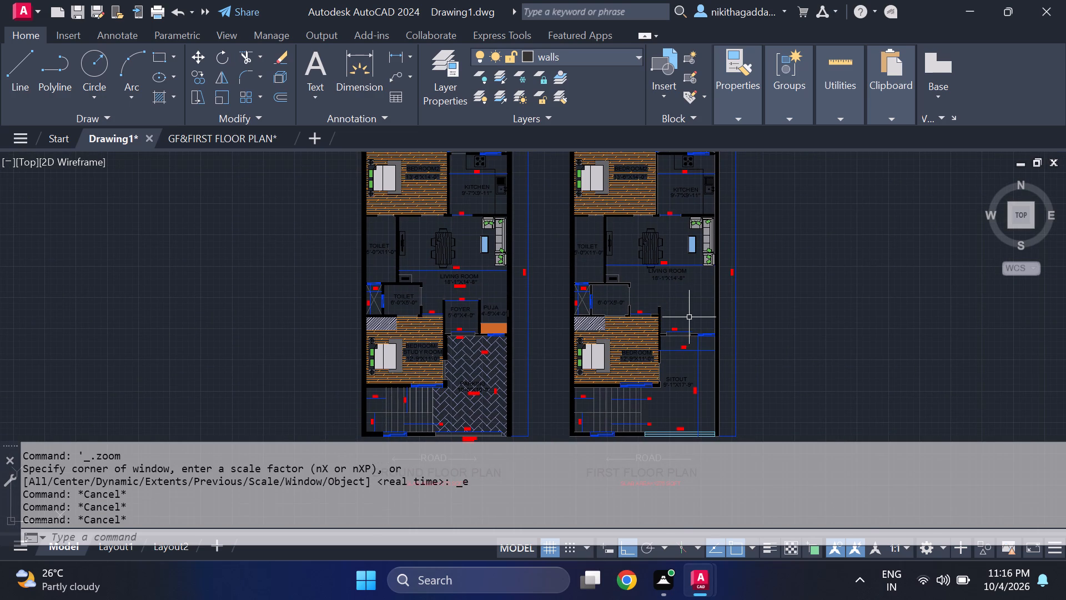
Examine the first floor plan from the sitout and front bedroom through the living room to the kitchen and Bedroom2.
scroll(713, 350, "up", 1)
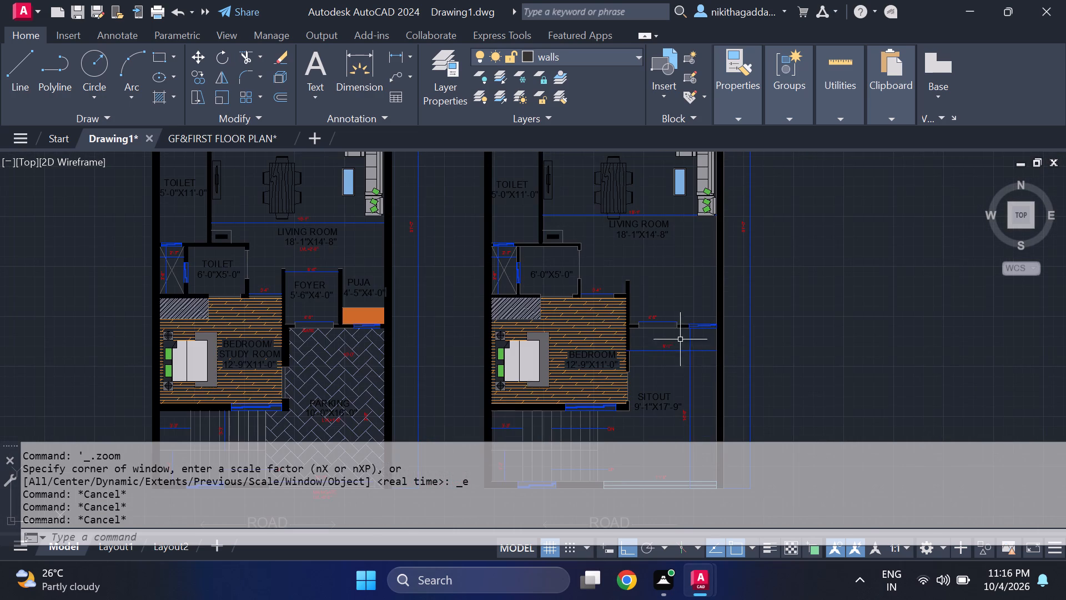
middle_click_drag(601, 331, 572, 288)
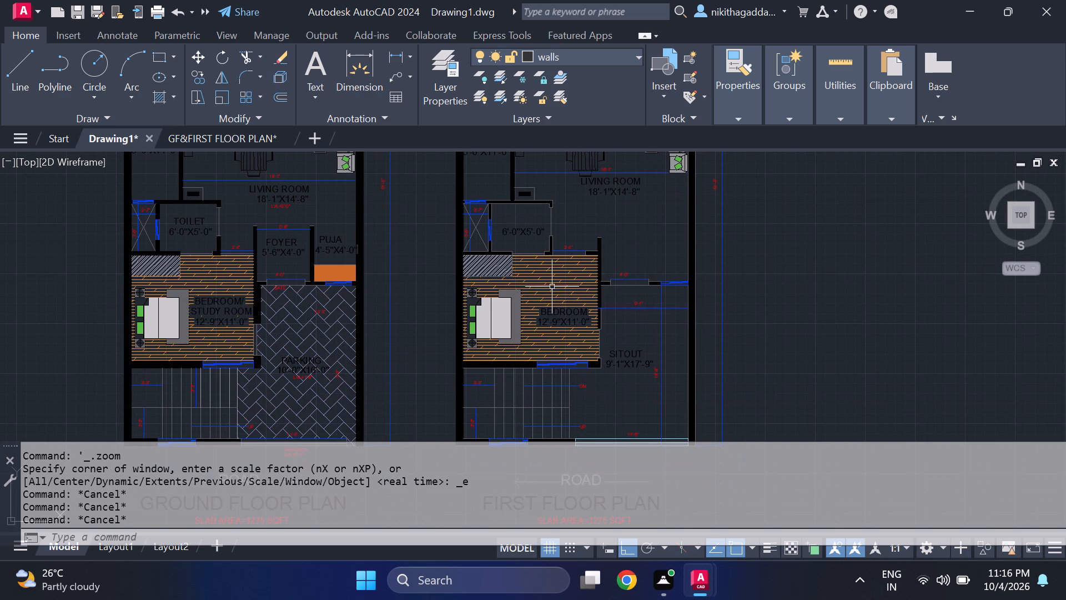
scroll(626, 342, "up", 1)
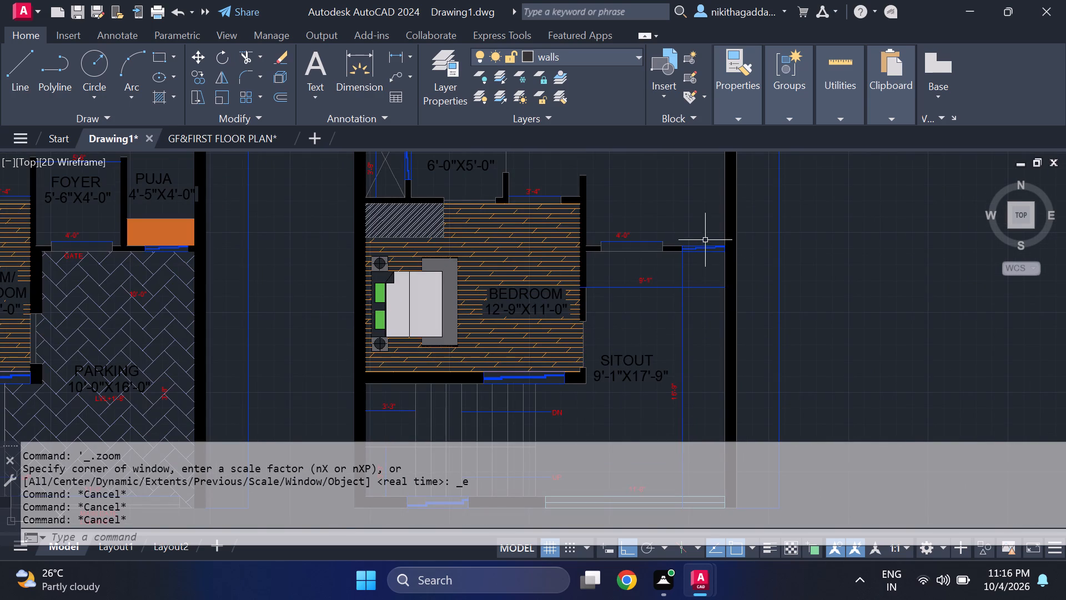
scroll(706, 238, "down", 1)
middle_click_drag(670, 377, 697, 384)
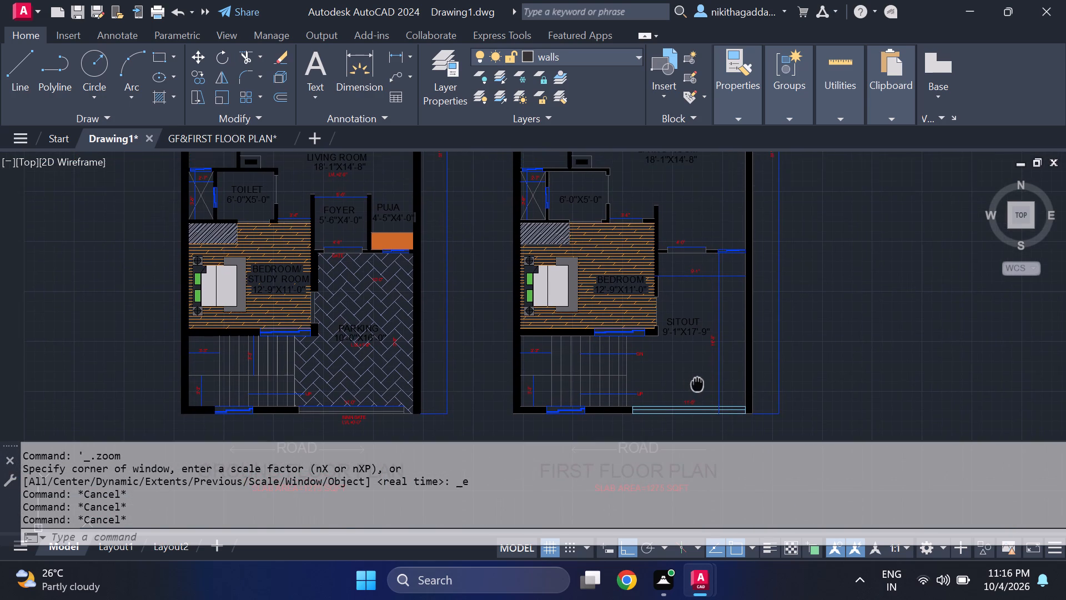
middle_click_drag(697, 384, 688, 372)
middle_click_drag(624, 284, 658, 368)
scroll(640, 358, "down", 1)
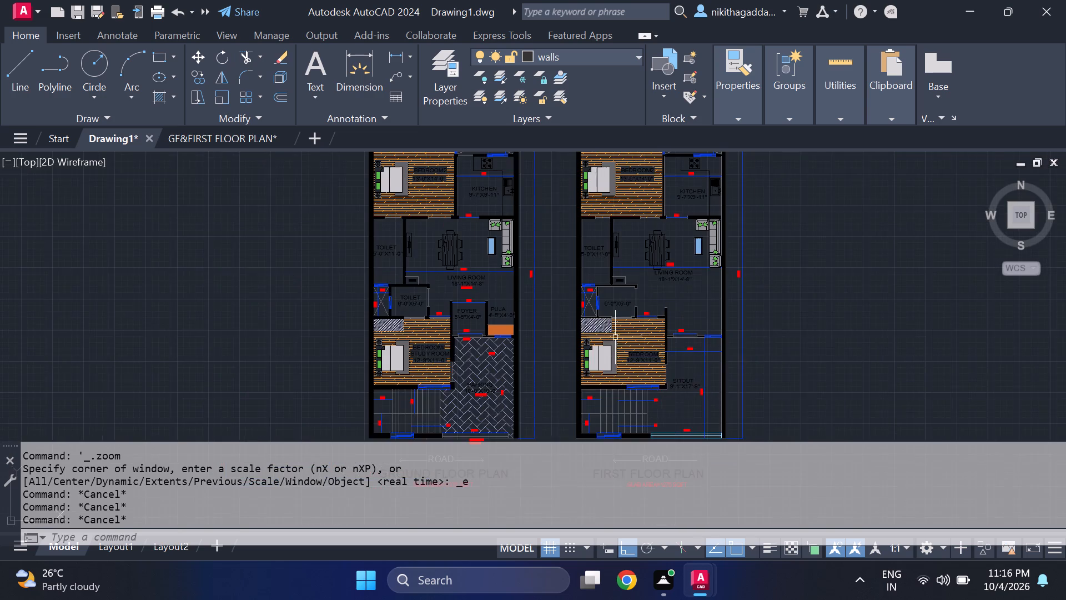
middle_click_drag(648, 276, 653, 343)
scroll(646, 343, "up", 2)
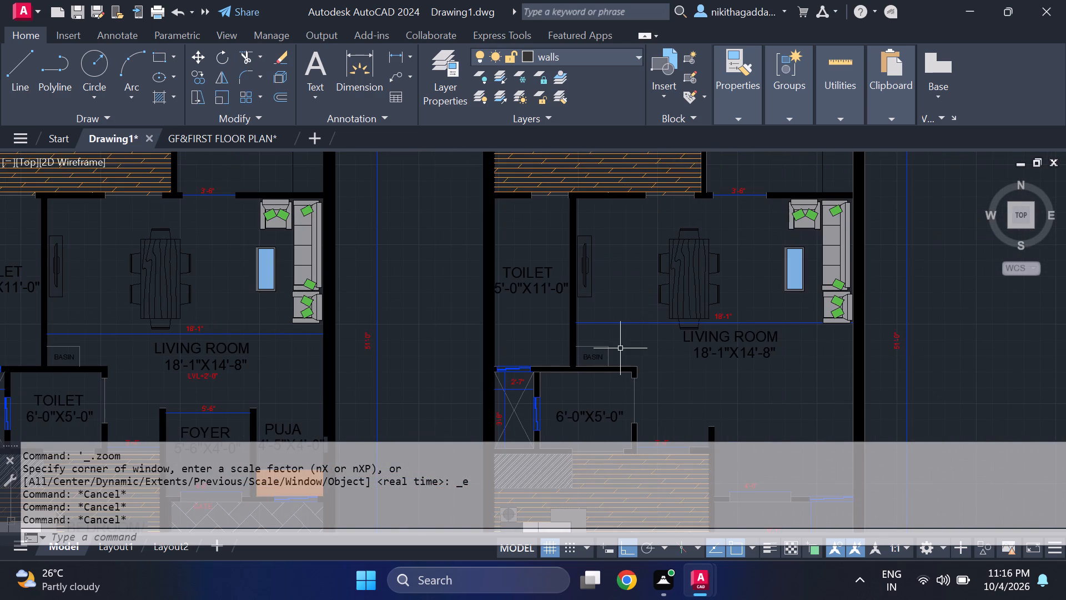
middle_click_drag(624, 377, 632, 383)
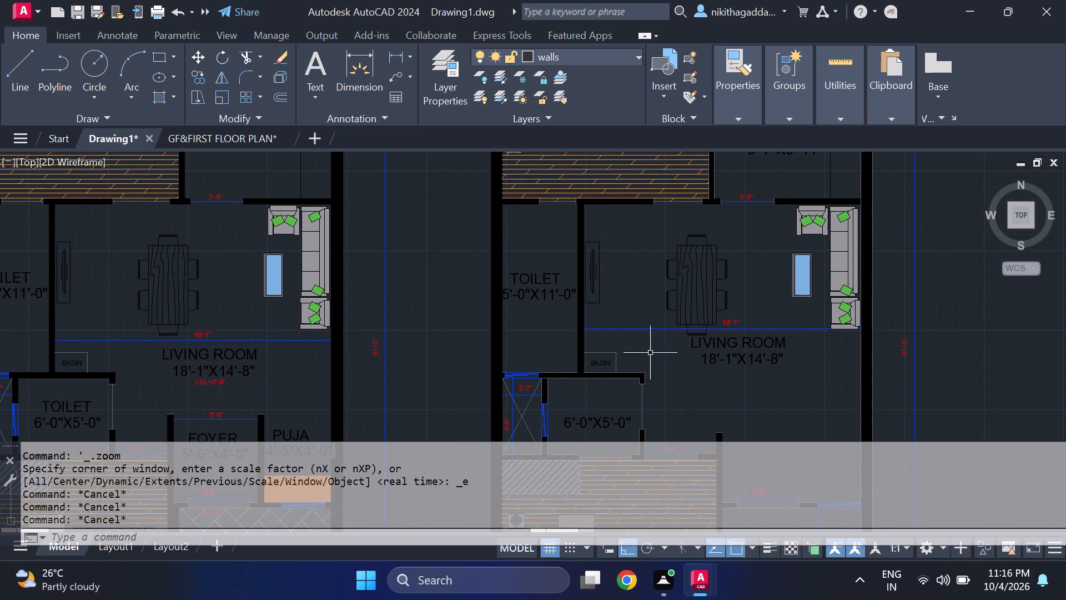
middle_click_drag(678, 317, 683, 364)
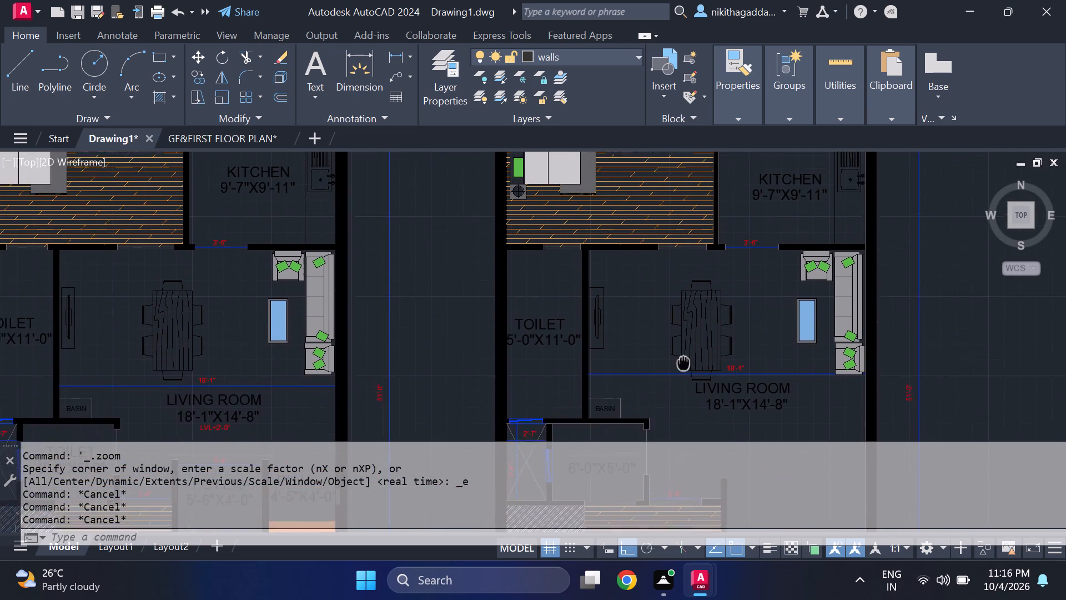
middle_click_drag(683, 364, 673, 433)
middle_click_drag(648, 329, 640, 416)
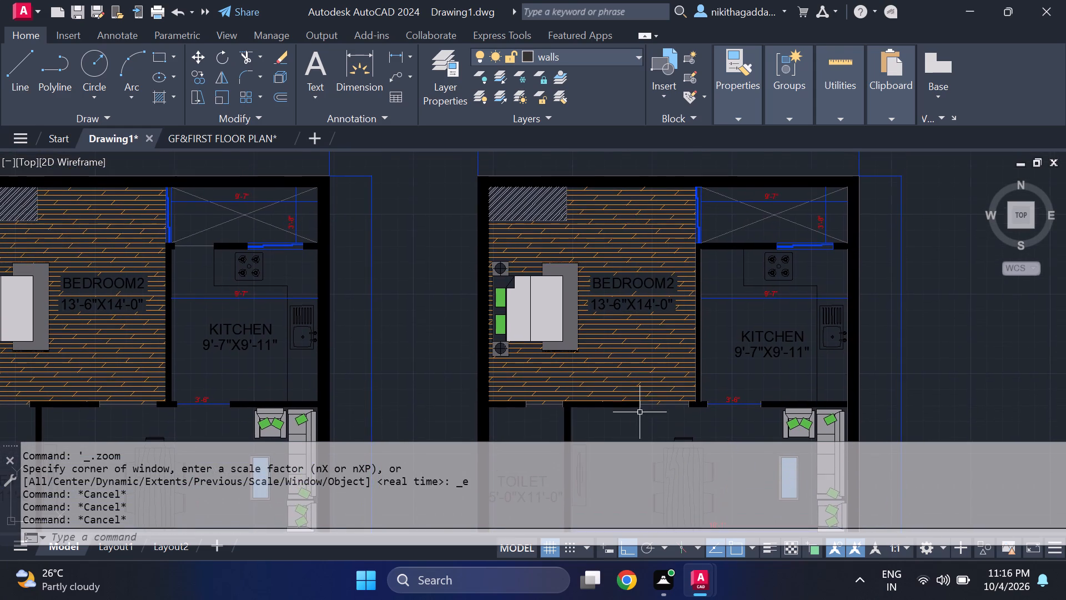
scroll(615, 354, "down", 1)
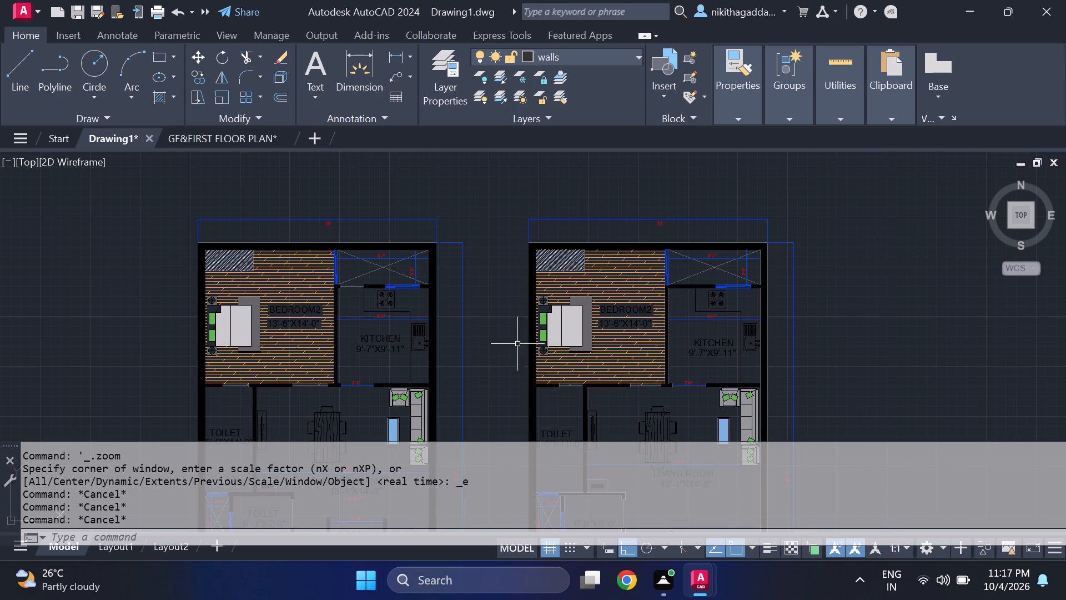
scroll(451, 287, "down", 3)
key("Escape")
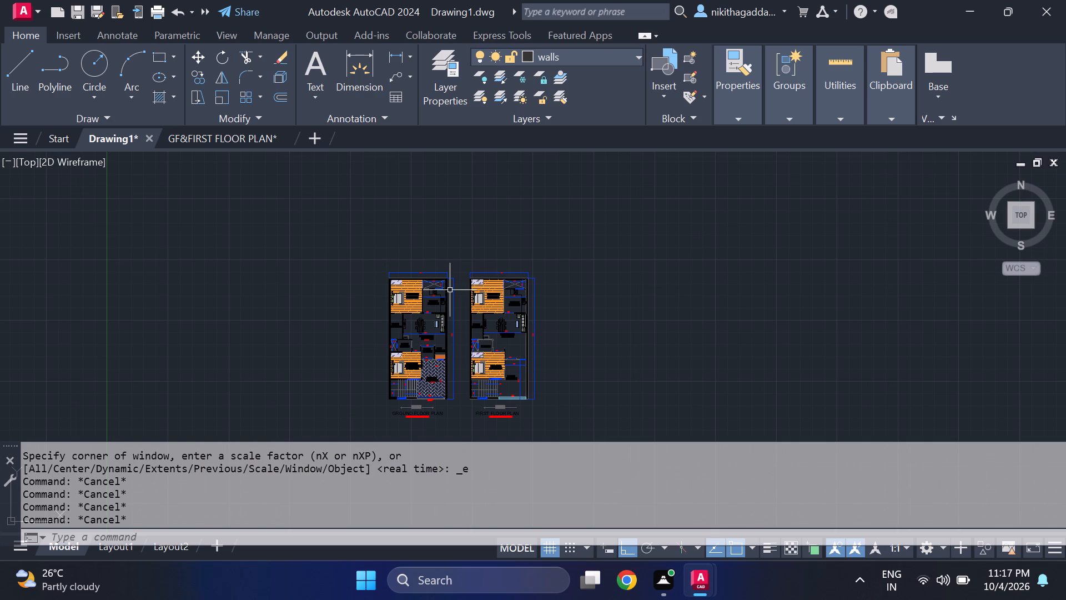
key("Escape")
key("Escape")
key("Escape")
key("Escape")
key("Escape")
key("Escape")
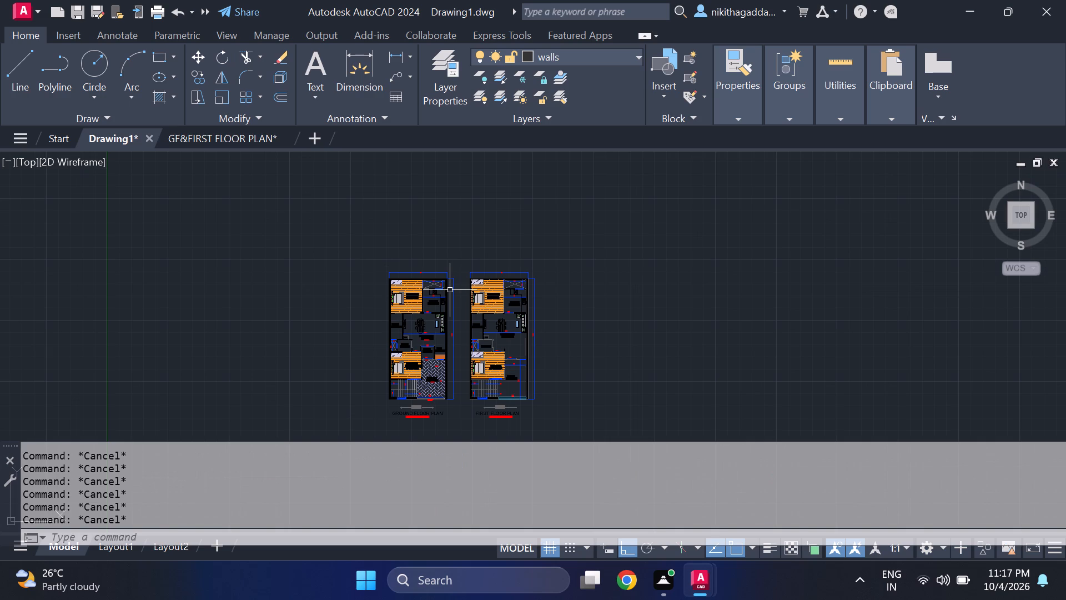
Examine the ground and first floor plans side by side, focusing on the living room, toilet, bedroom and sitout areas.
scroll(436, 293, "up", 1)
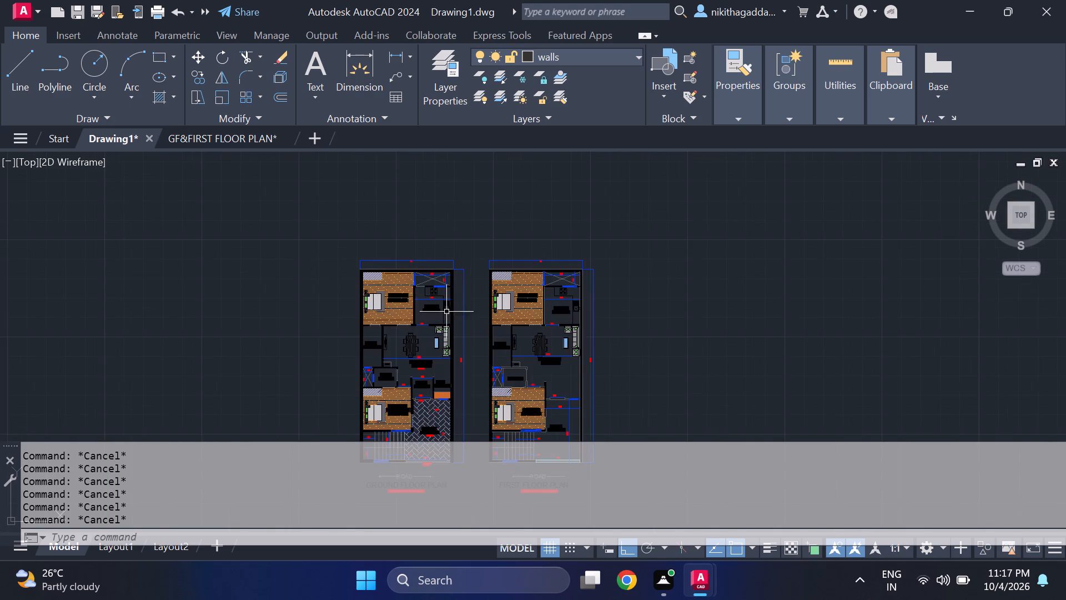
scroll(449, 320, "up", 2)
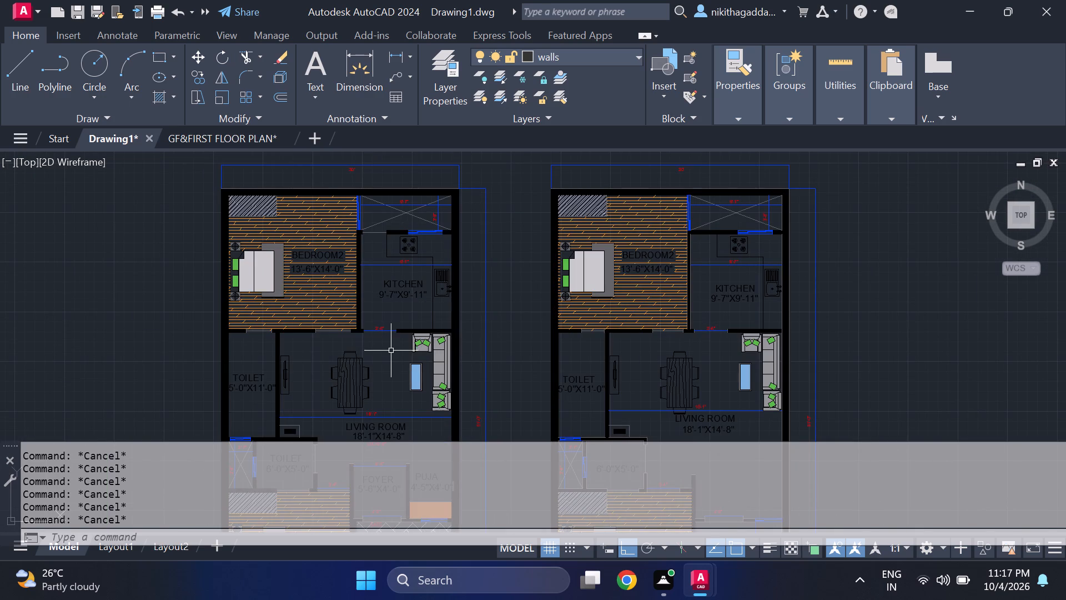
scroll(401, 353, "down", 1)
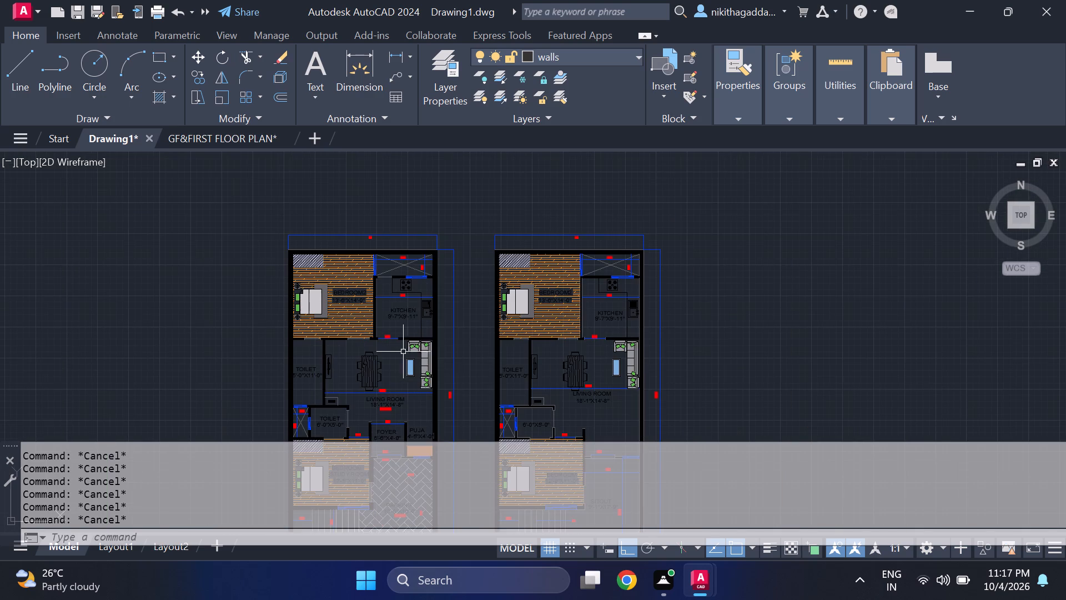
middle_click_drag(436, 361, 433, 289)
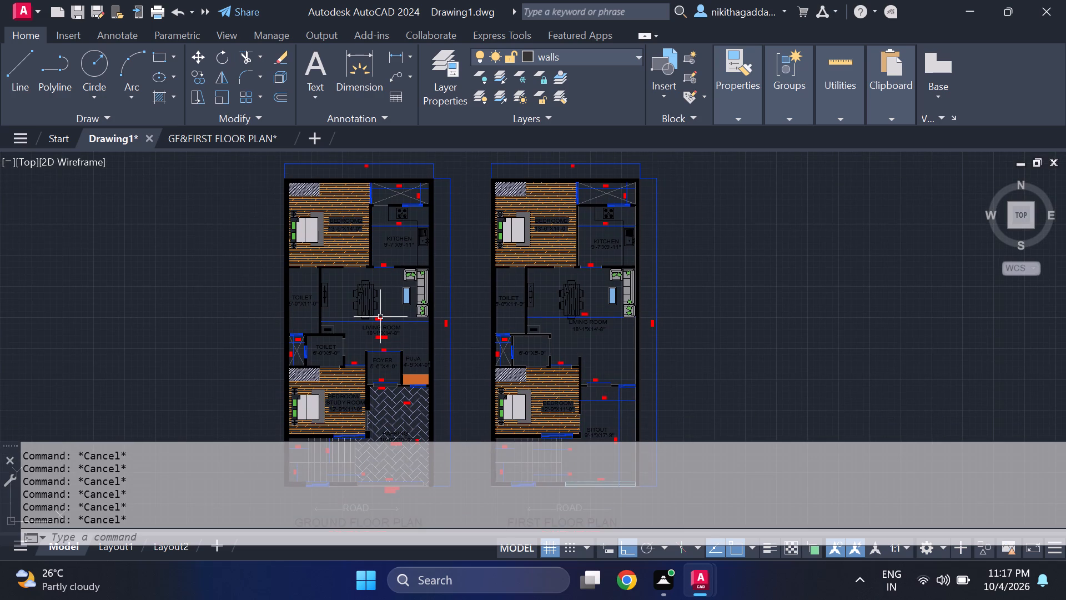
scroll(572, 334, "up", 2)
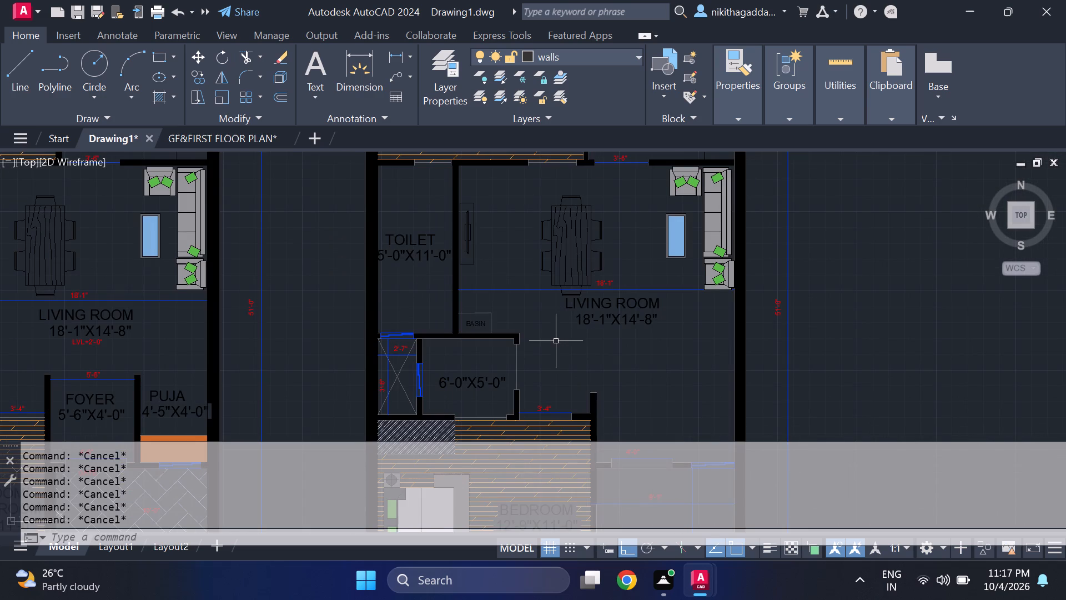
middle_click_drag(555, 343, 542, 229)
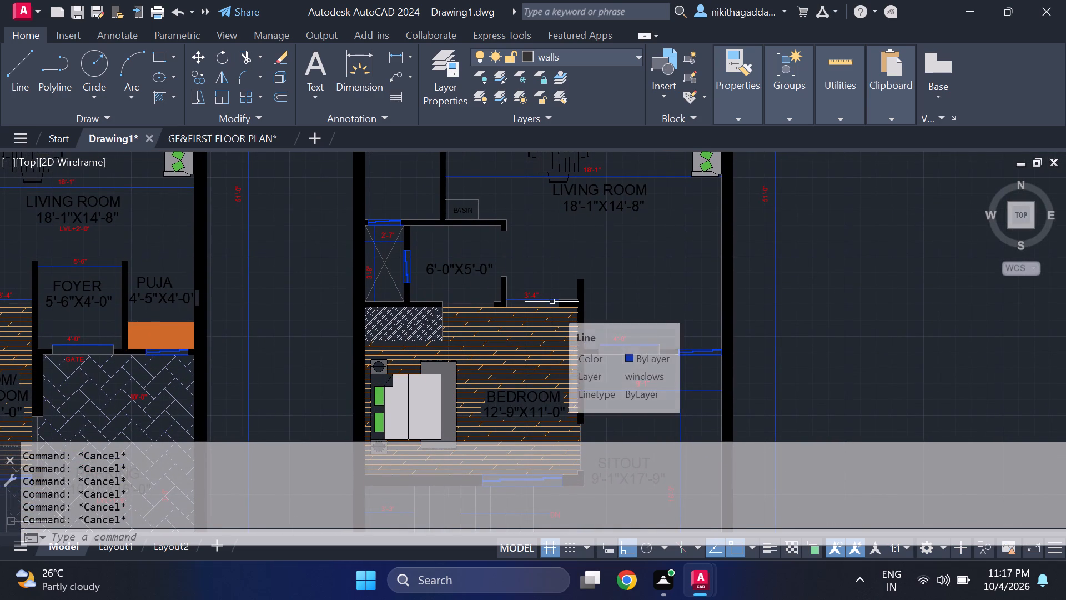
scroll(556, 307, "down", 3)
scroll(559, 313, "up", 2)
middle_click_drag(559, 313, 592, 312)
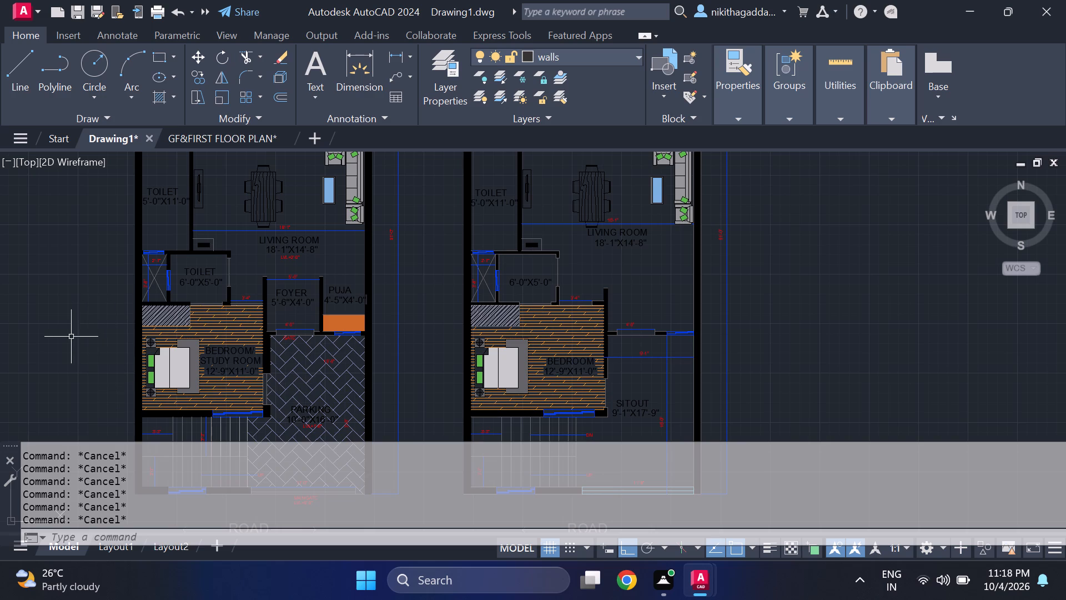
scroll(270, 357, "down", 1)
middle_click_drag(278, 364, 298, 348)
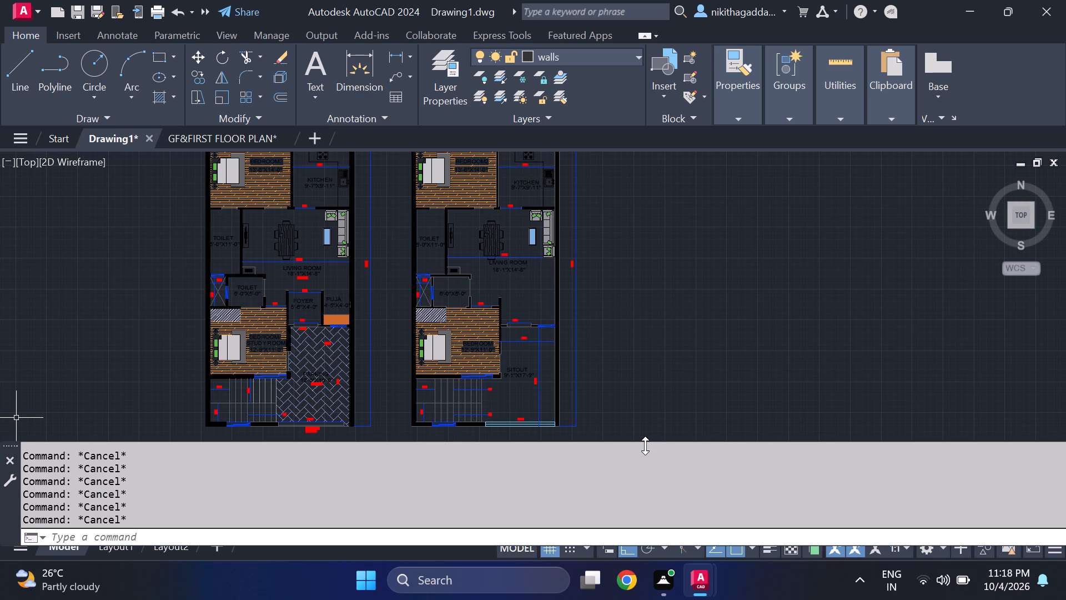
scroll(688, 361, "down", 1)
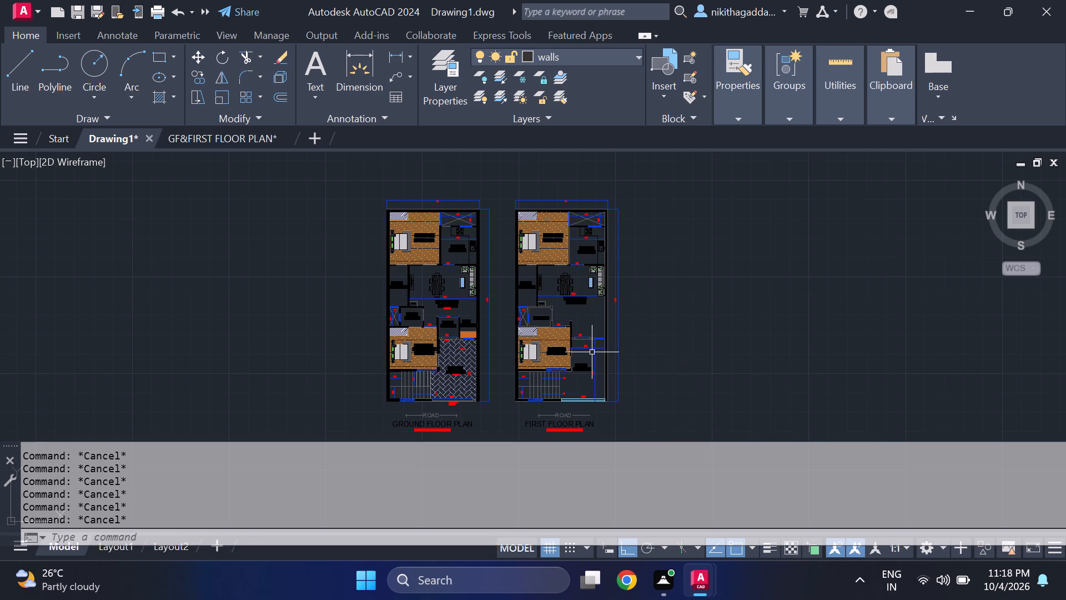
scroll(592, 348, "up", 1)
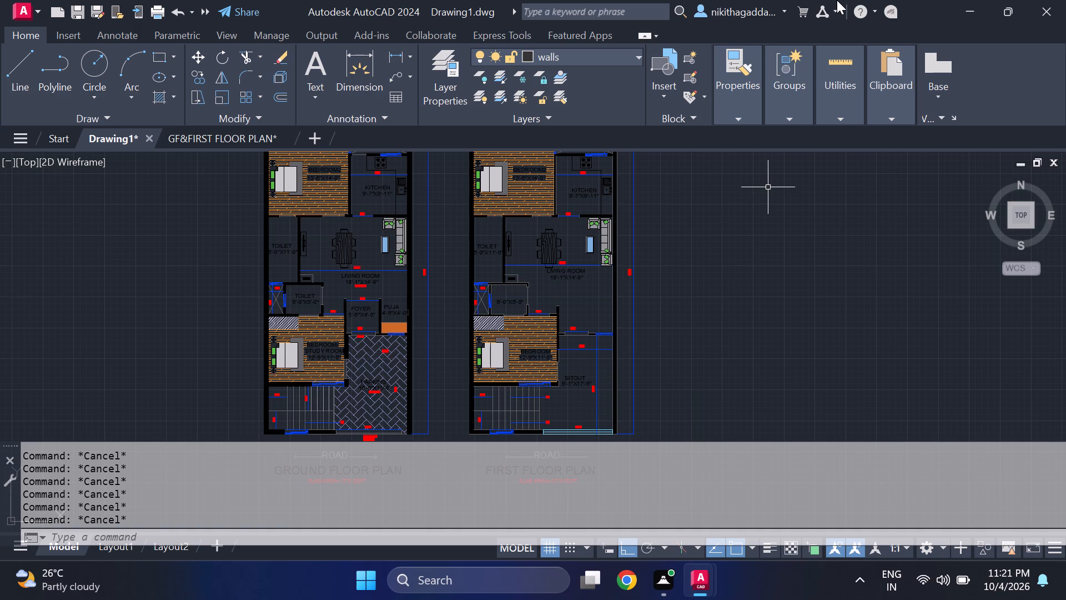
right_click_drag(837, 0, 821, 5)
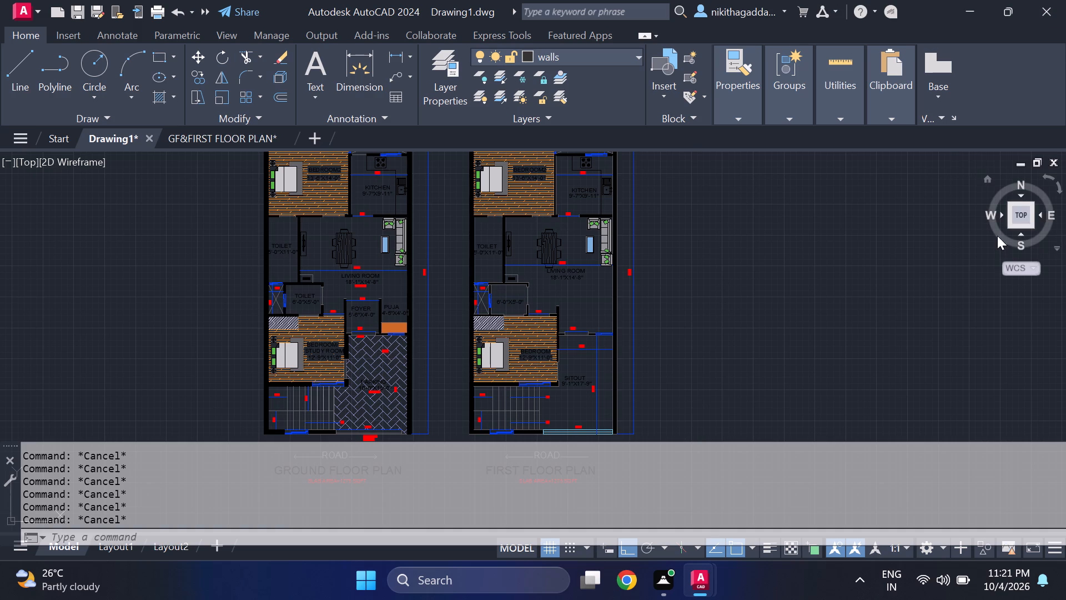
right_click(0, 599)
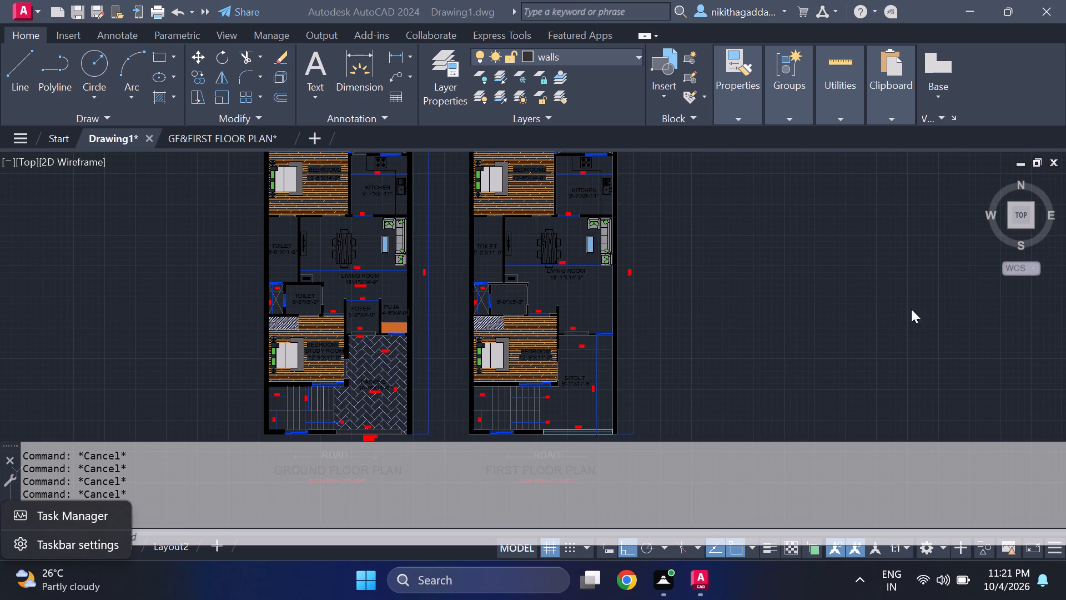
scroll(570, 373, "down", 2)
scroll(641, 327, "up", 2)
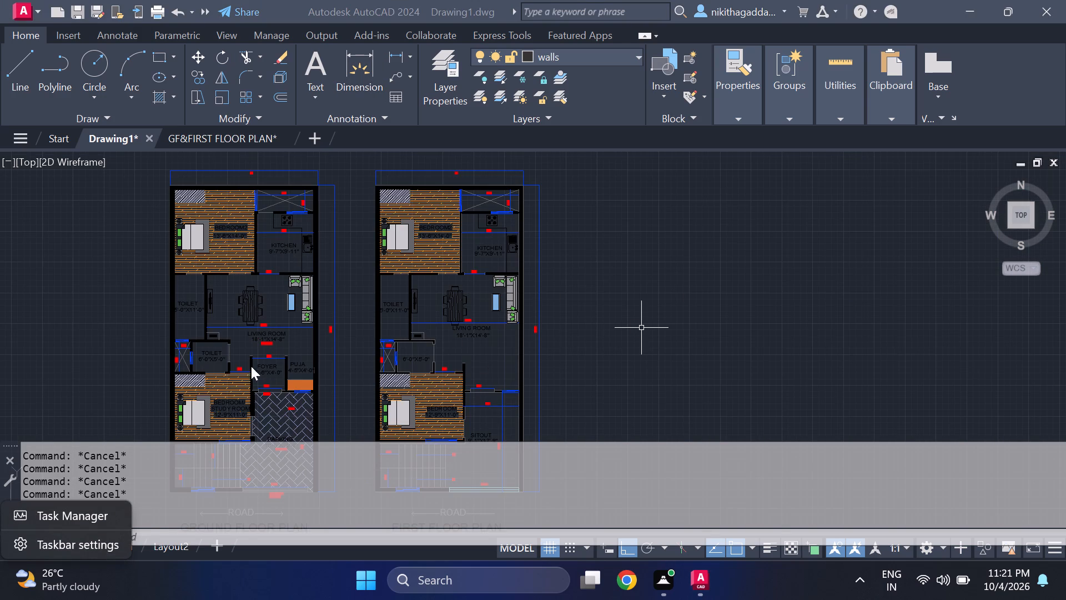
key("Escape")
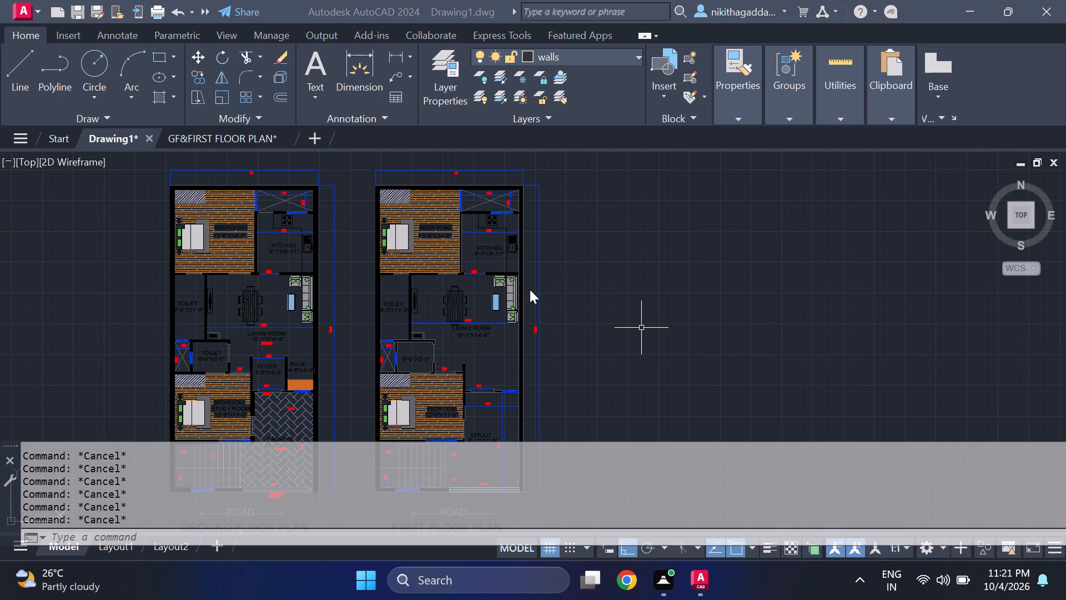
Examine the first floor bedroom, unlabelled toilet and sitout area alongside the ground floor foyer, puja and parking.
scroll(677, 292, "down", 3)
scroll(606, 356, "up", 3)
scroll(579, 298, "up", 3)
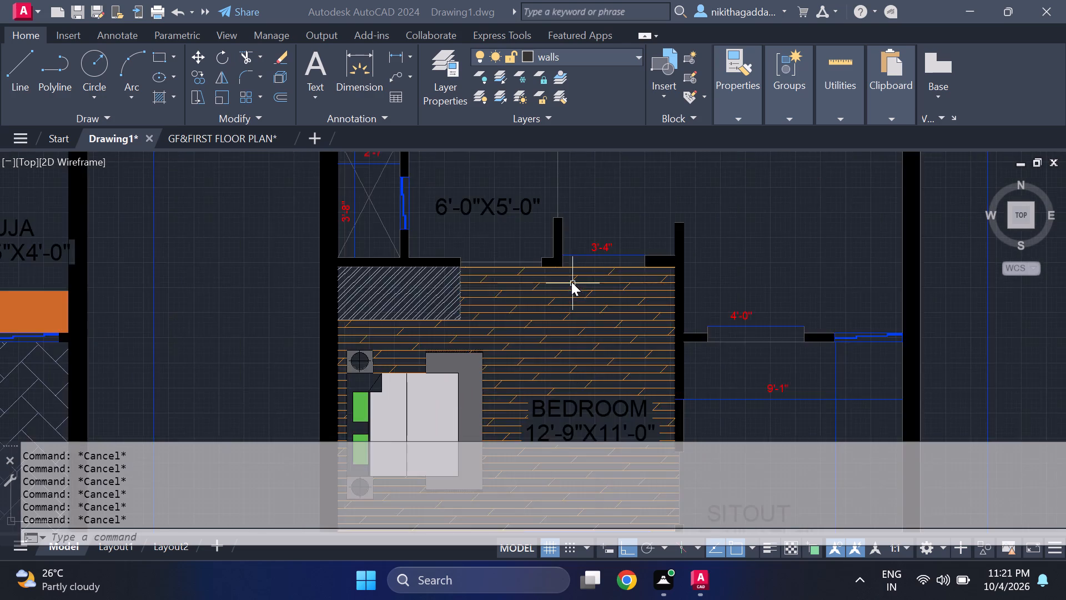
scroll(571, 282, "down", 4)
scroll(565, 277, "up", 3)
middle_click_drag(627, 241, 627, 236)
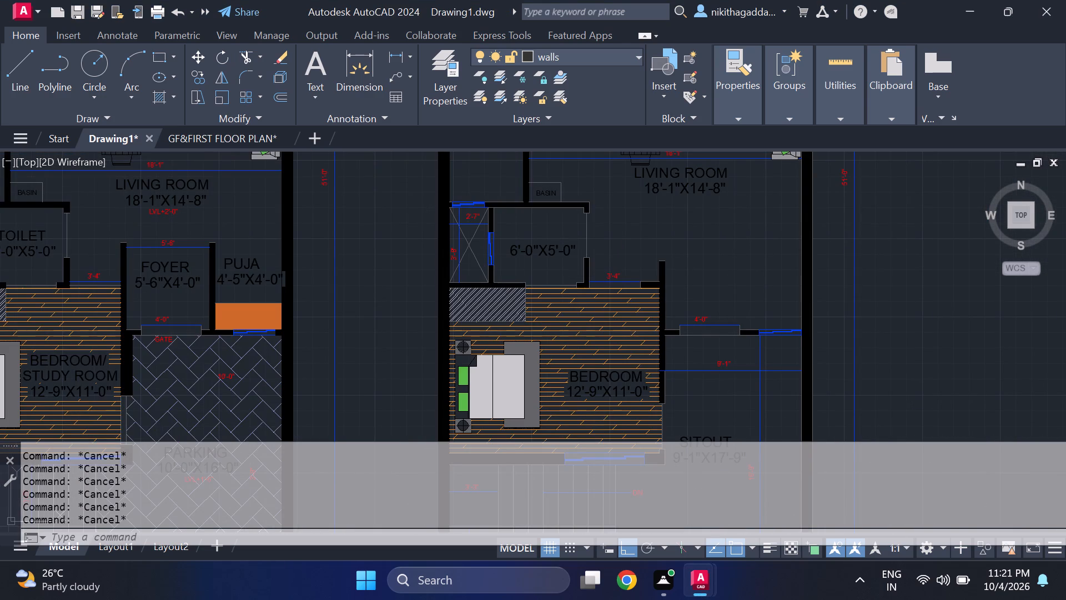
middle_click_drag(627, 236, 679, 206)
middle_click(681, 205)
scroll(822, 222, "down", 1)
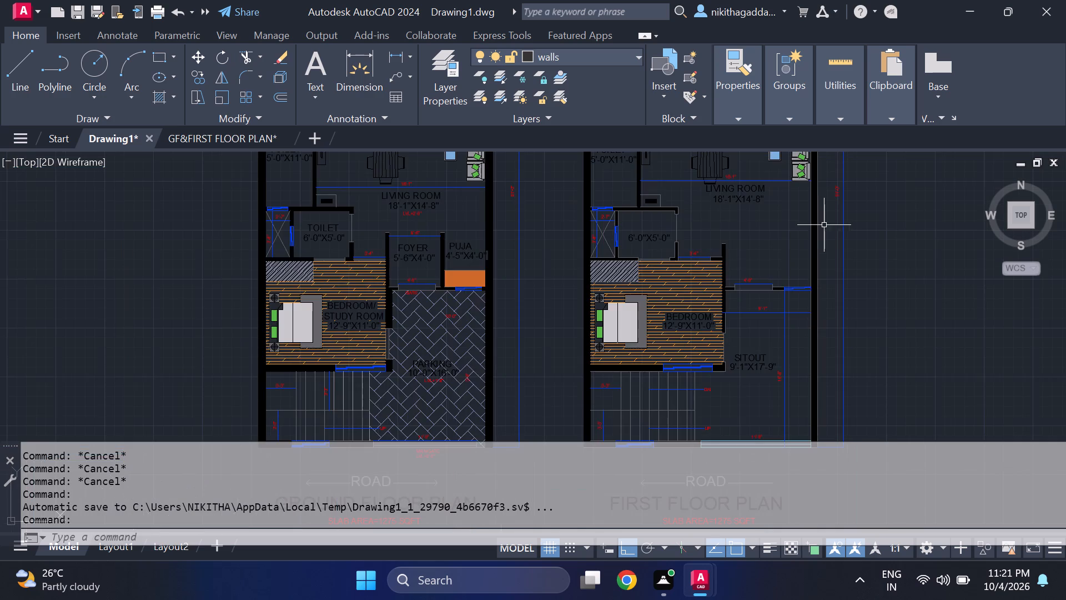
scroll(809, 273, "up", 2)
scroll(804, 277, "down", 4)
scroll(790, 278, "up", 3)
middle_click_drag(755, 258, 748, 253)
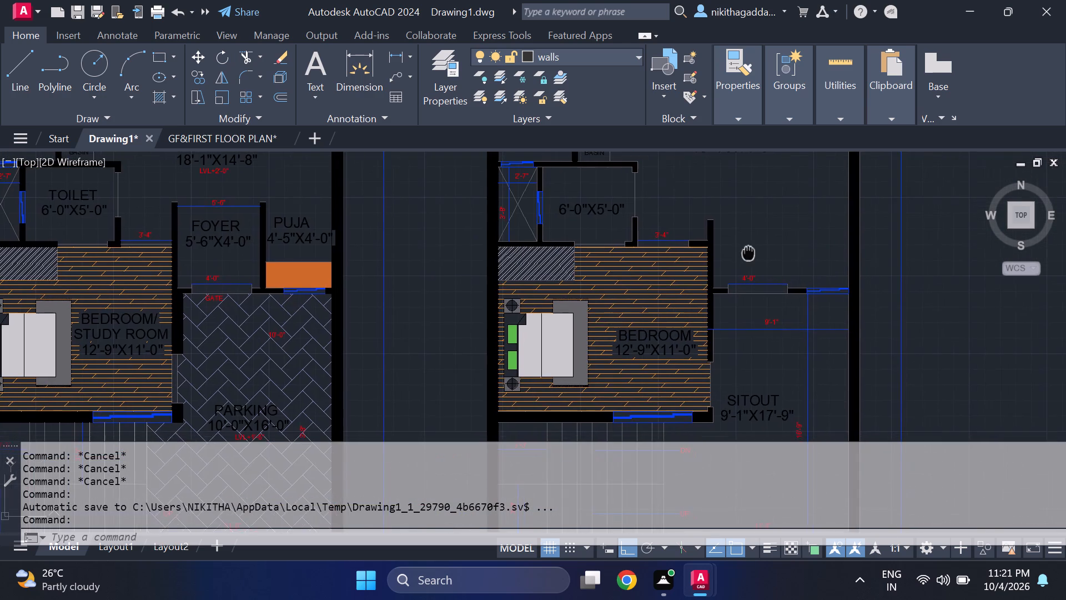
middle_click_drag(748, 253, 841, 250)
middle_click(843, 250)
scroll(837, 251, "down", 1)
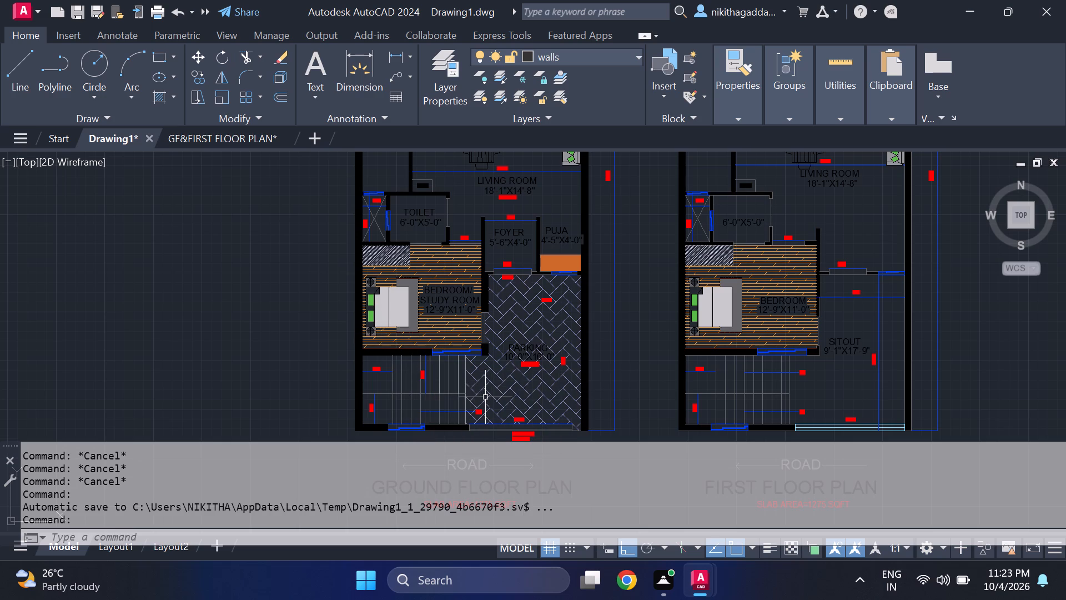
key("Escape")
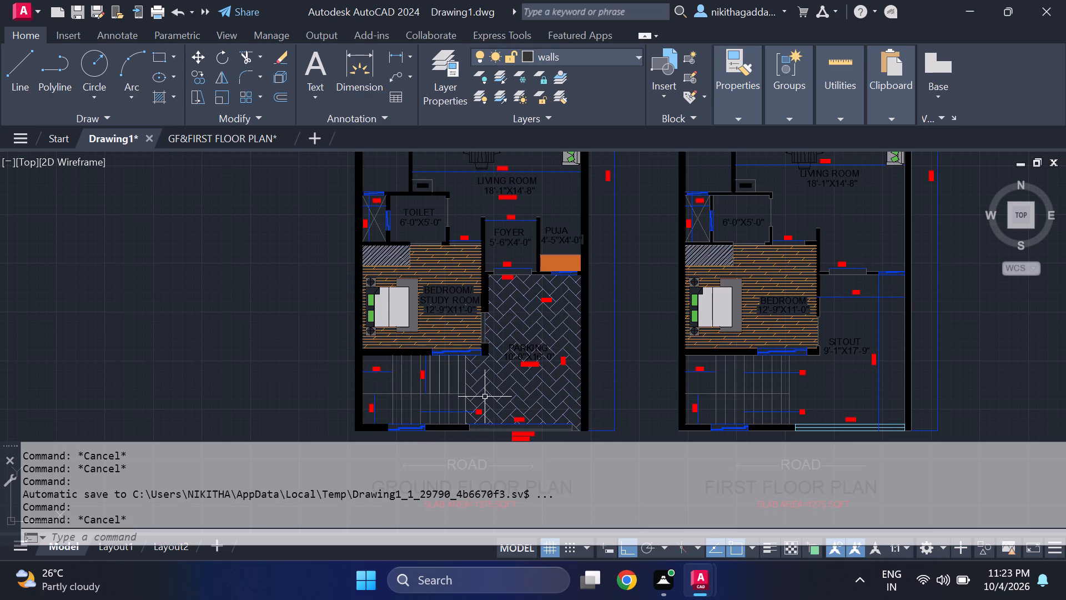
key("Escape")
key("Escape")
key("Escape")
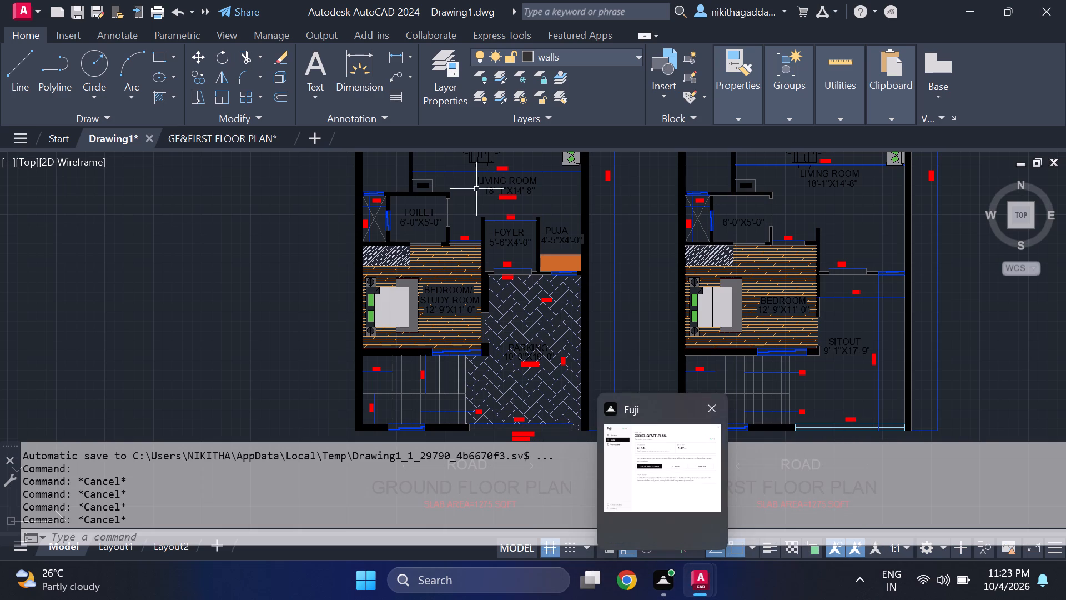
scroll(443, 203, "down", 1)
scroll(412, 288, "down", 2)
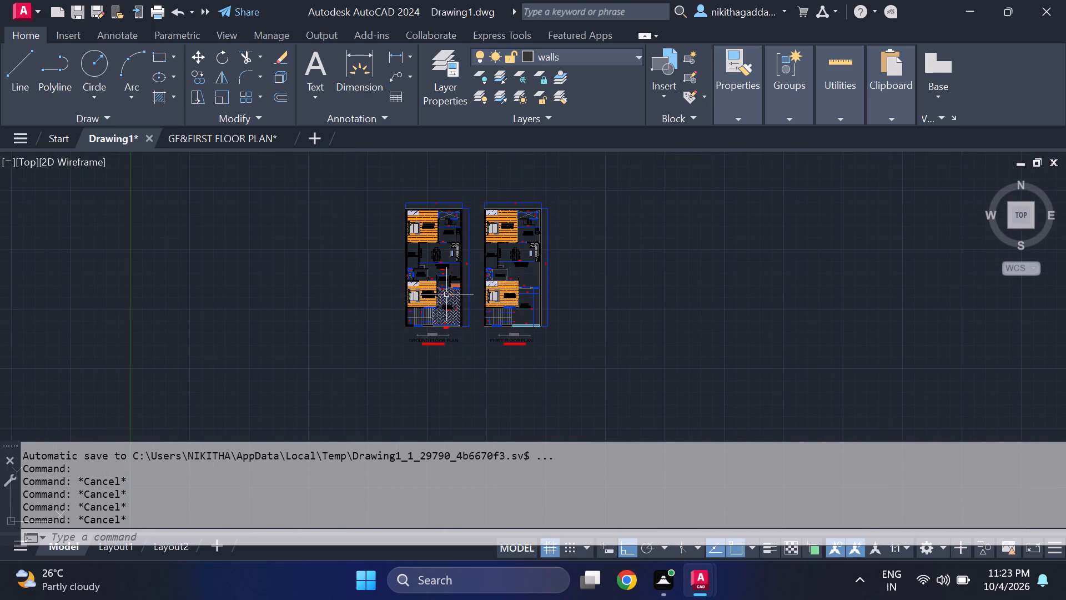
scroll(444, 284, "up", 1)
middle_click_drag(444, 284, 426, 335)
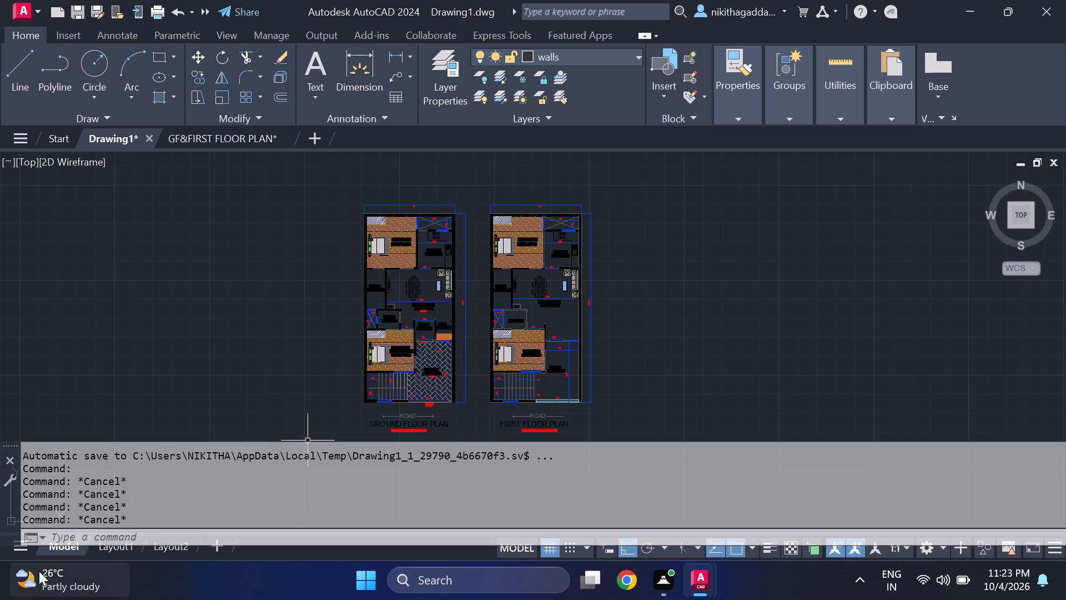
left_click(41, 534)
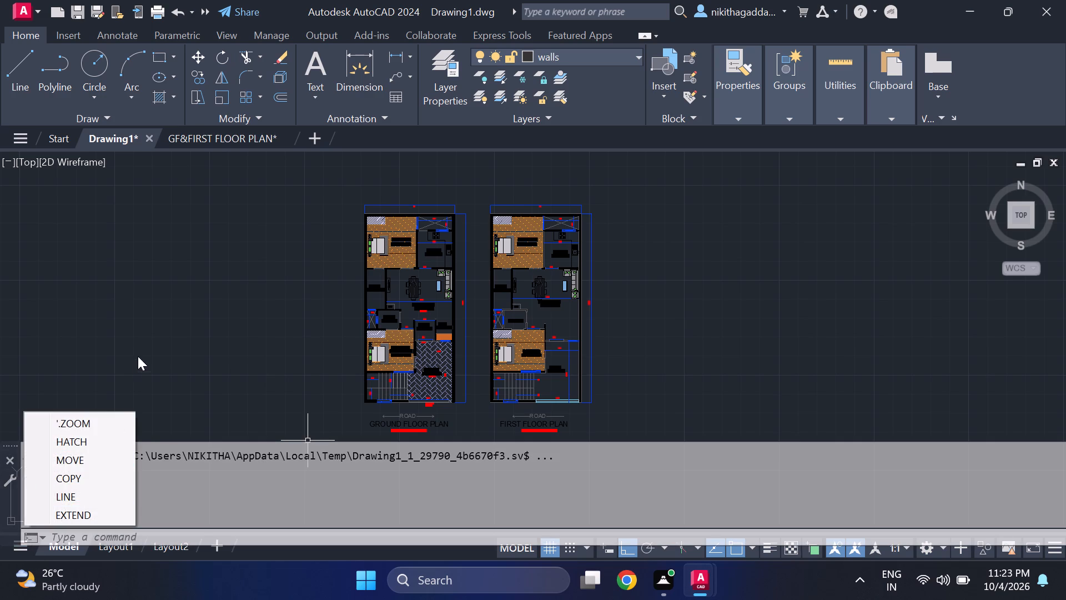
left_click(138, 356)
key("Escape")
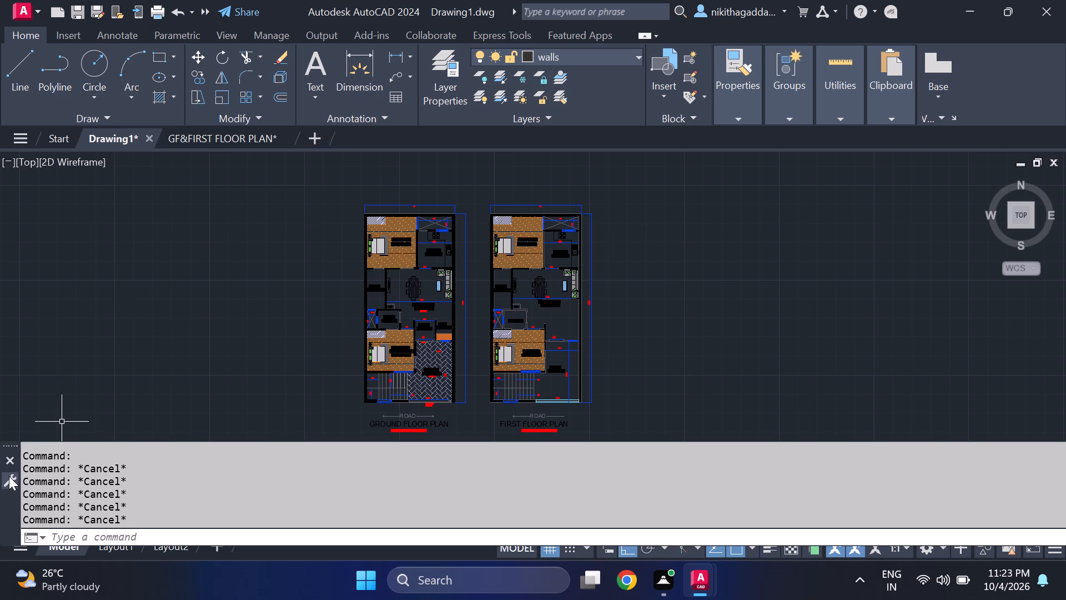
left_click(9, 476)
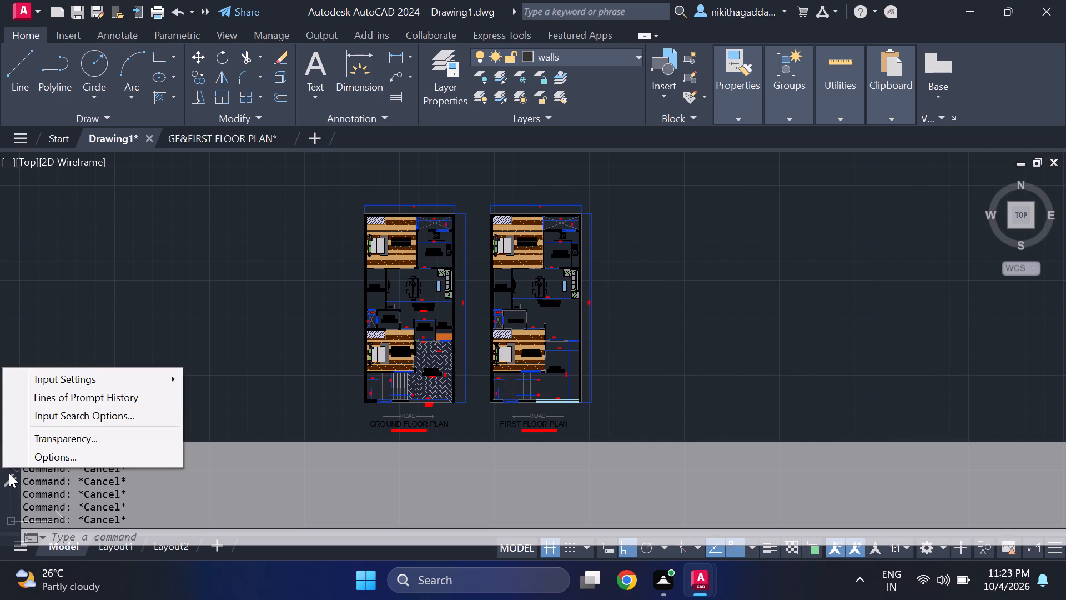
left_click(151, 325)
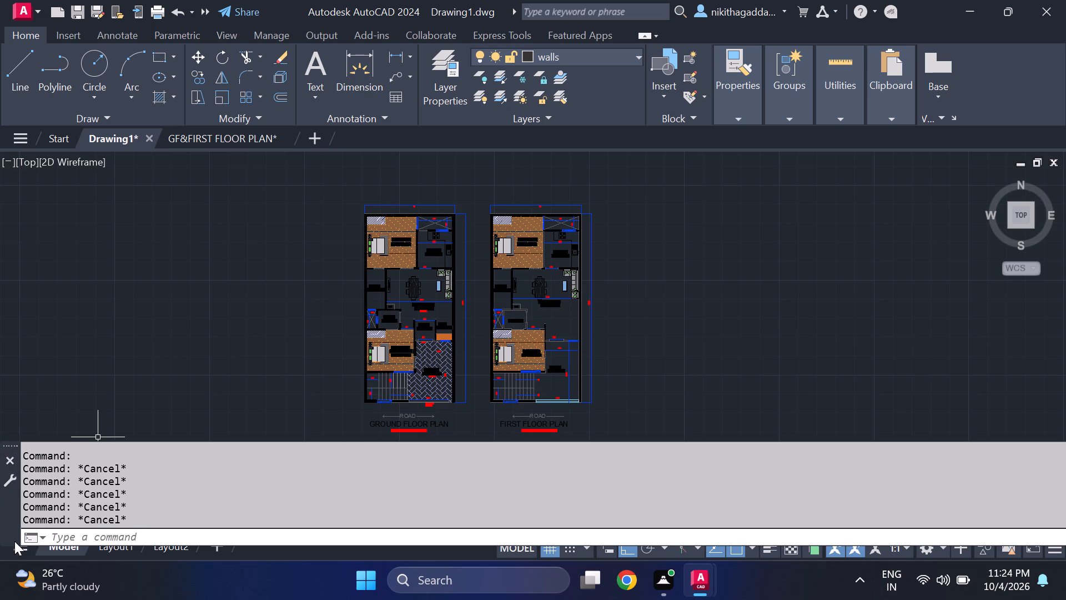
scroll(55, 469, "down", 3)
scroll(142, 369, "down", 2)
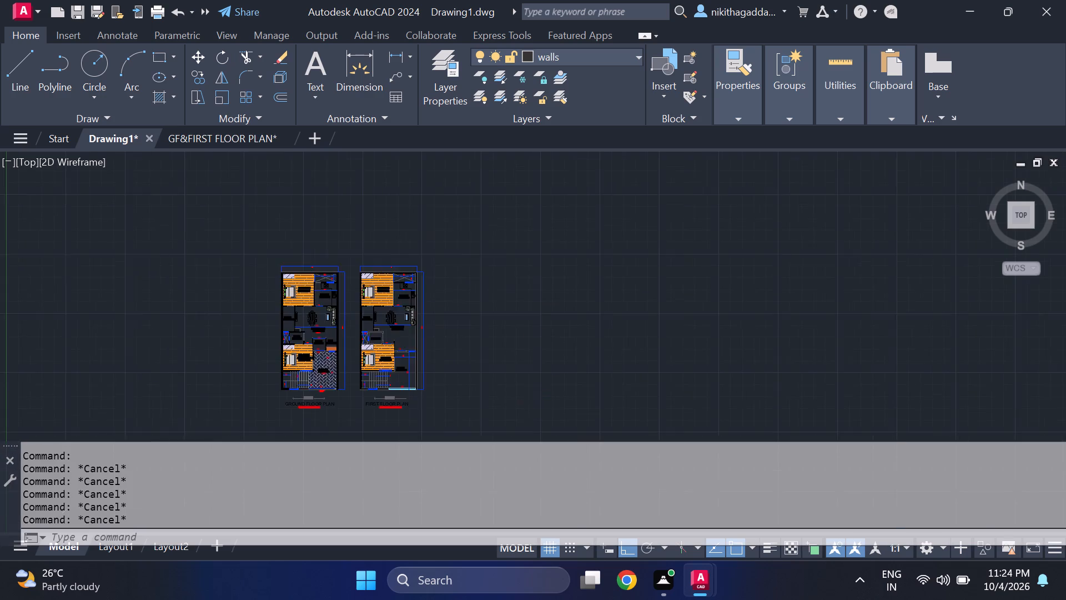
Set the command line's number of prompt history lines (CLIPROMPTLINES) to 1.
left_click(11, 481)
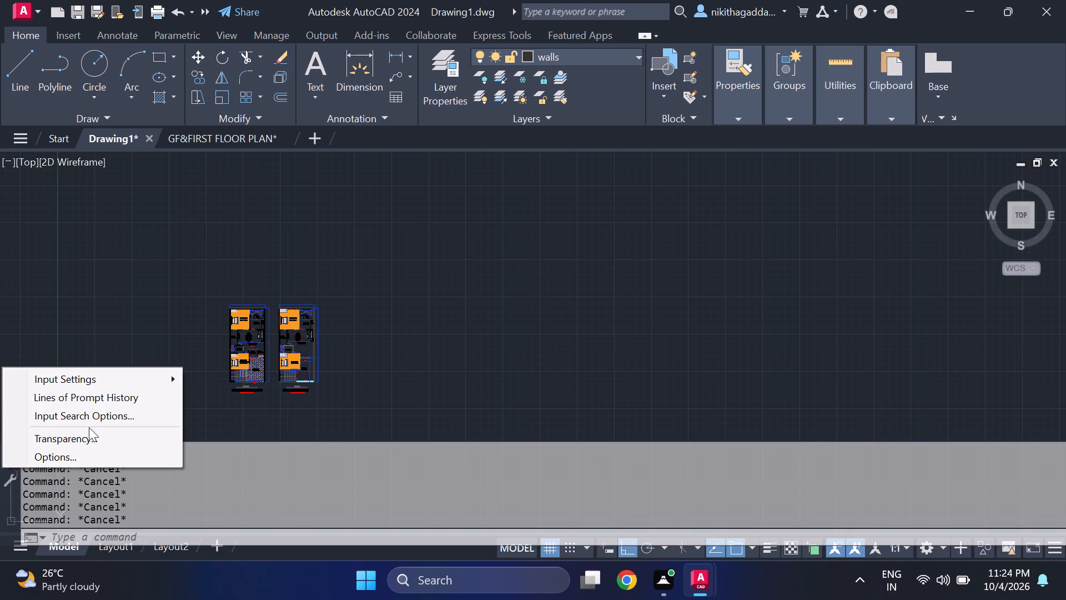
left_click(100, 397)
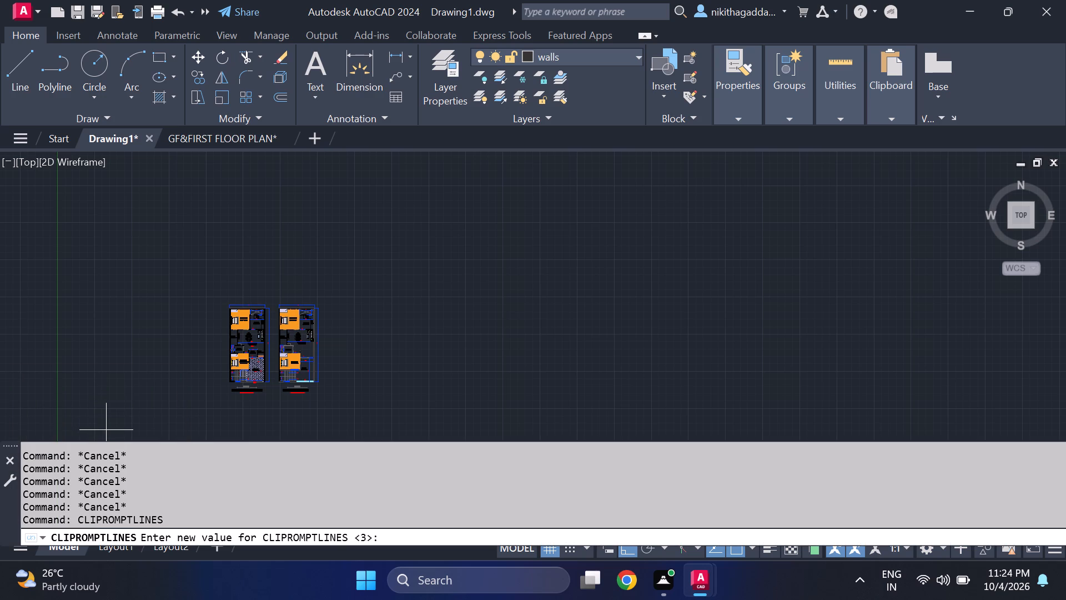
key("1")
key("Return")
scroll(41, 459, "down", 3)
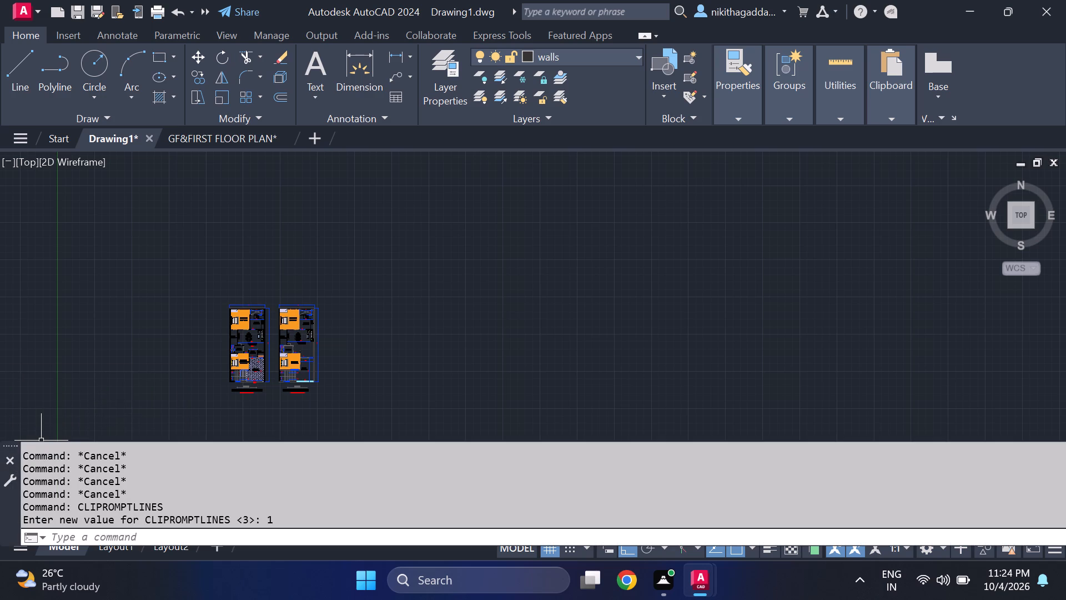
scroll(187, 498, "down", 4)
scroll(137, 491, "down", 3)
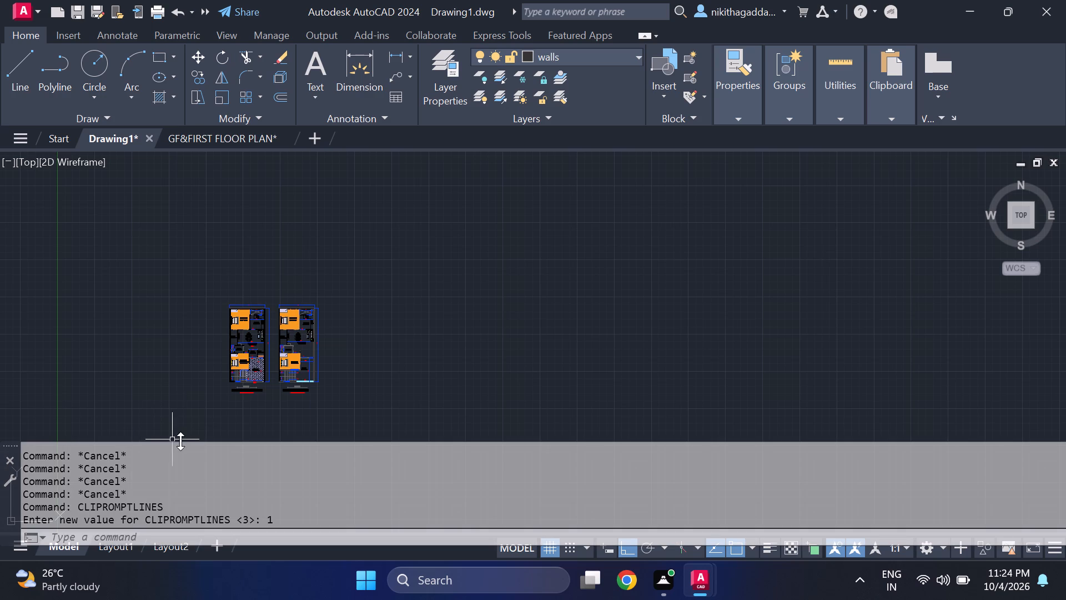
Examine the ground and first floor plans side by side, including the front bedrooms, parking and sitout.
middle_click_drag(239, 415, 234, 366)
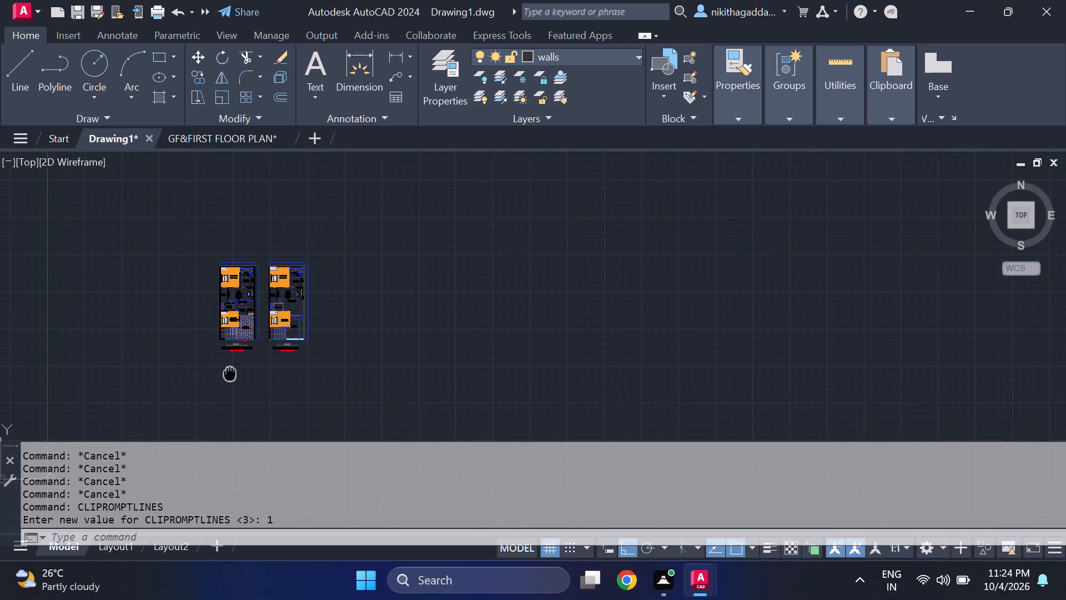
middle_click_drag(248, 349, 259, 336)
scroll(279, 252, "up", 3)
middle_click_drag(235, 292, 233, 273)
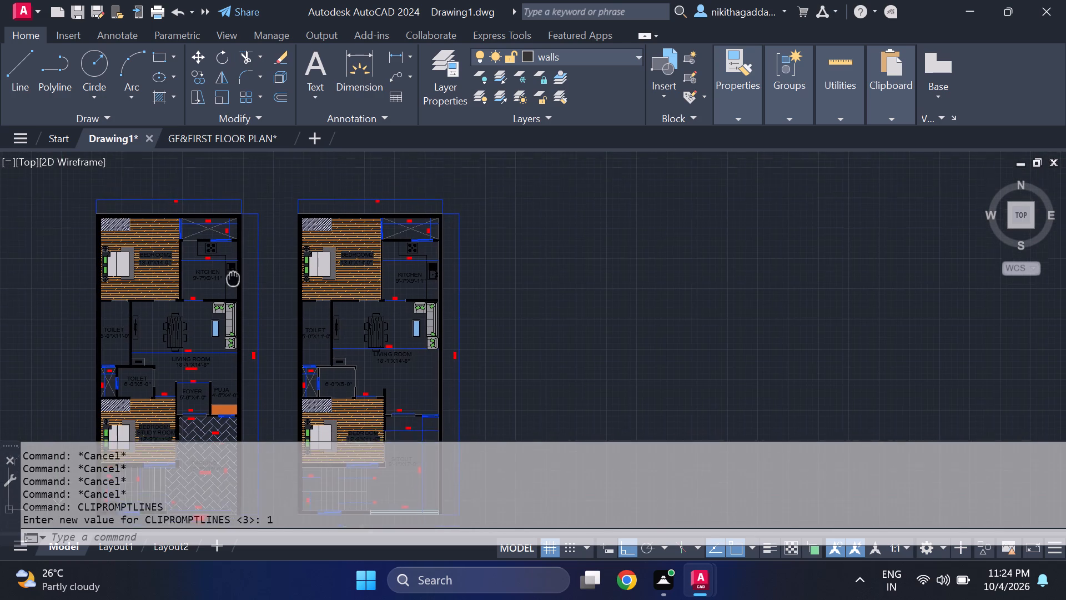
middle_click_drag(233, 273, 261, 244)
scroll(345, 264, "down", 1)
middle_click_drag(322, 311, 417, 270)
scroll(411, 317, "up", 2)
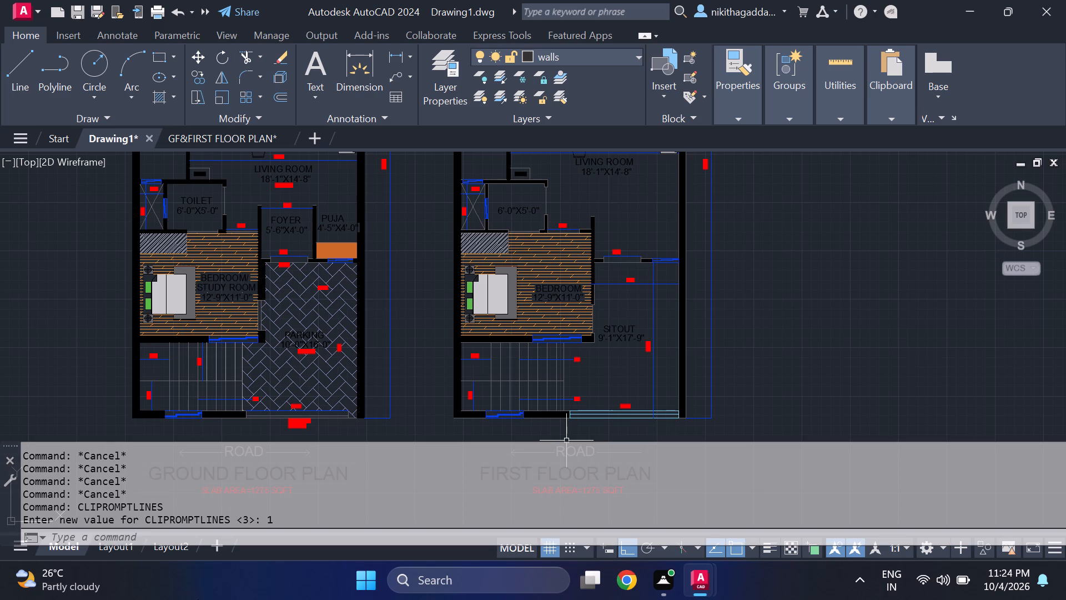
Check the two floor plans on the Layout1 sheet and return to model space.
left_click(113, 551)
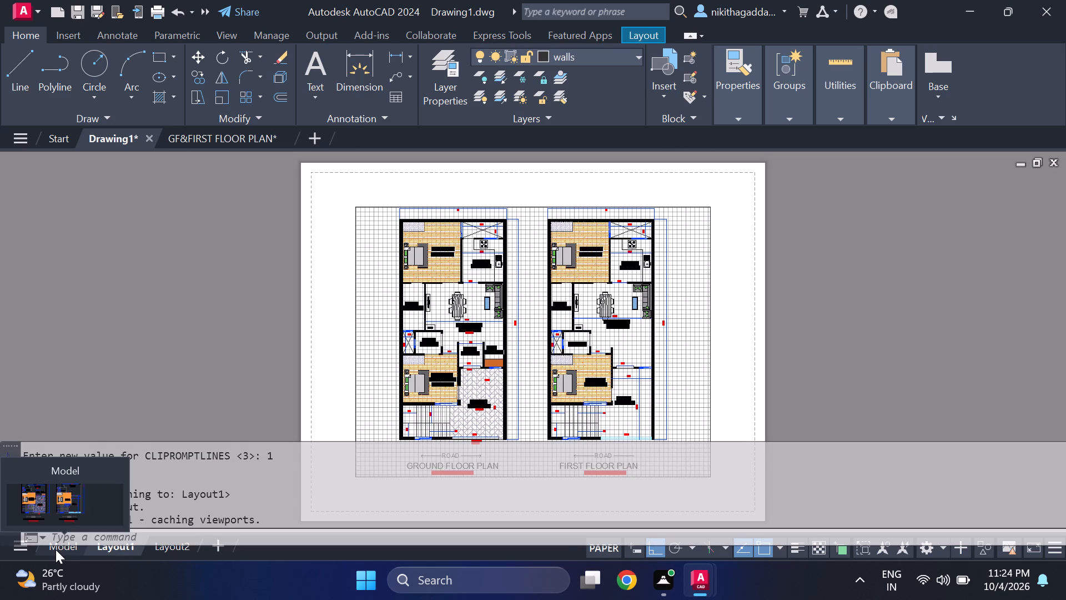
left_click(56, 549)
scroll(358, 353, "down", 2)
middle_click_drag(355, 353, 365, 333)
Close the GF&FIRST FLOOR PLAN drawing without saving its changes.
left_click(289, 138)
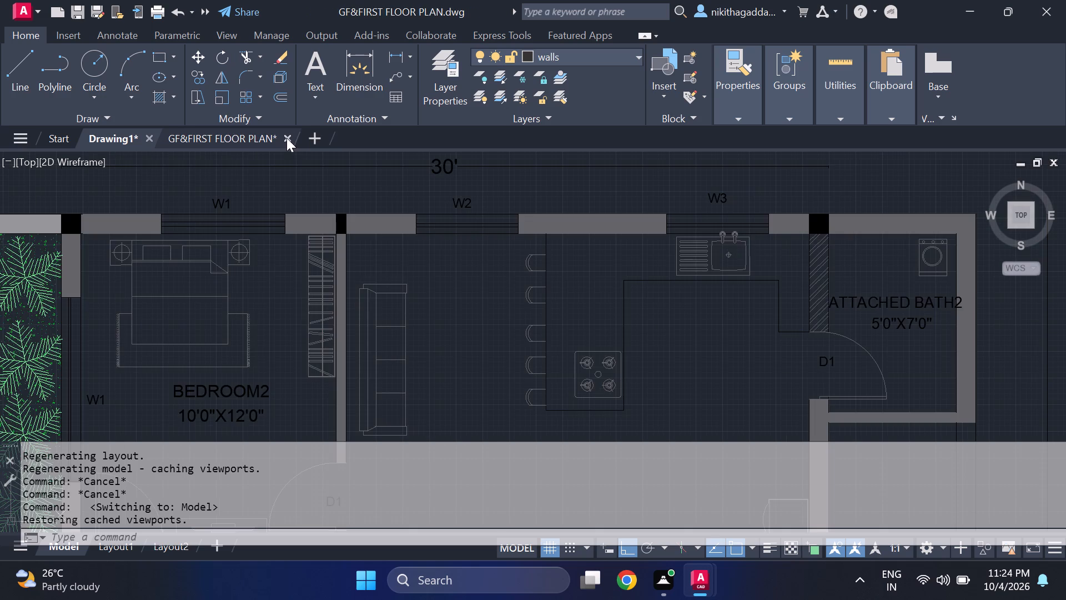
left_click(594, 332)
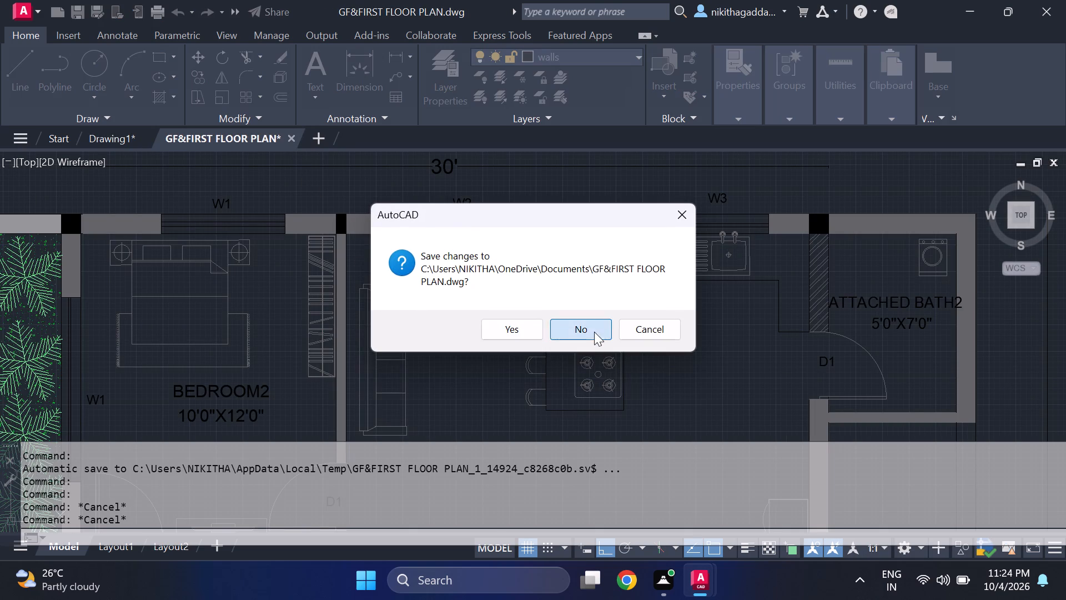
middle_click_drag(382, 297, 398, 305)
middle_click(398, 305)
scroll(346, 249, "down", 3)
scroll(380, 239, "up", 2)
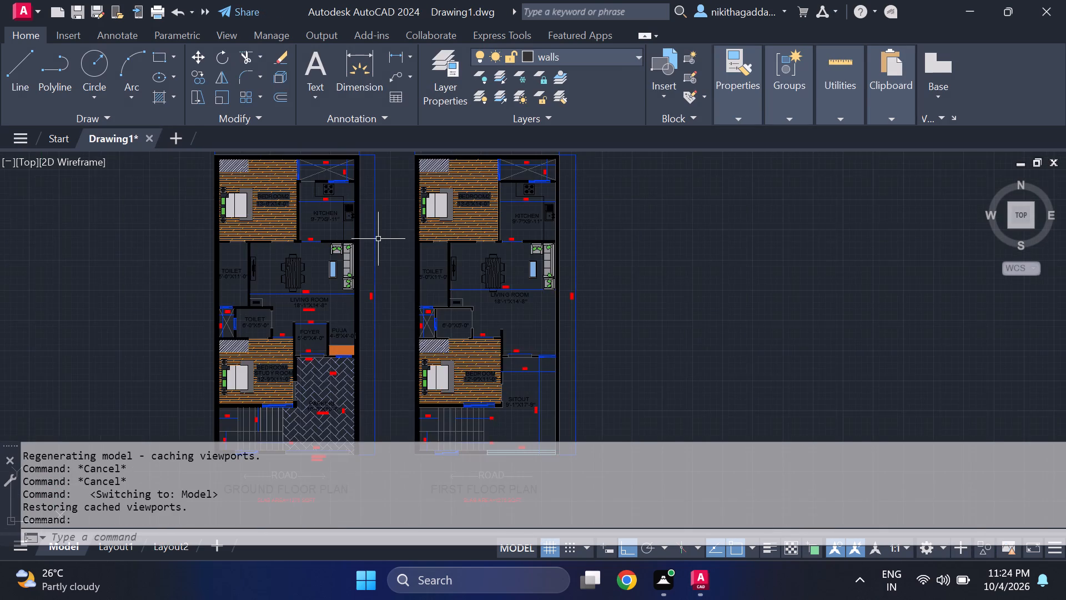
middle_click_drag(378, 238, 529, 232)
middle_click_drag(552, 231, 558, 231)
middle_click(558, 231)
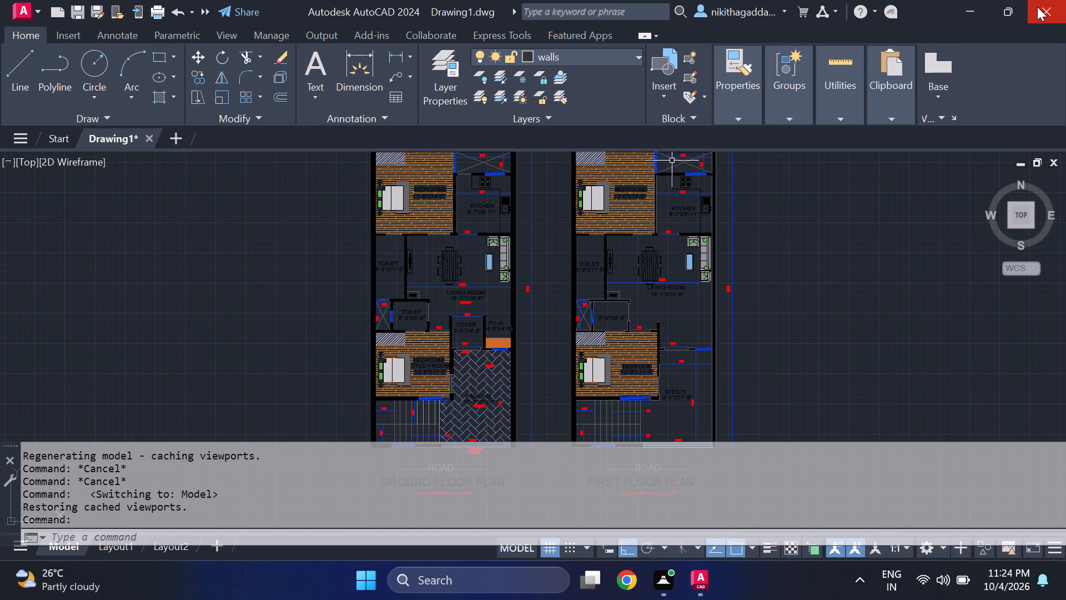
Quit the program, saving the floor plan drawing in Documents as 30X51-GF&FF-PLAN in AutoCAD 2018 Drawing format.
left_click(1037, 7)
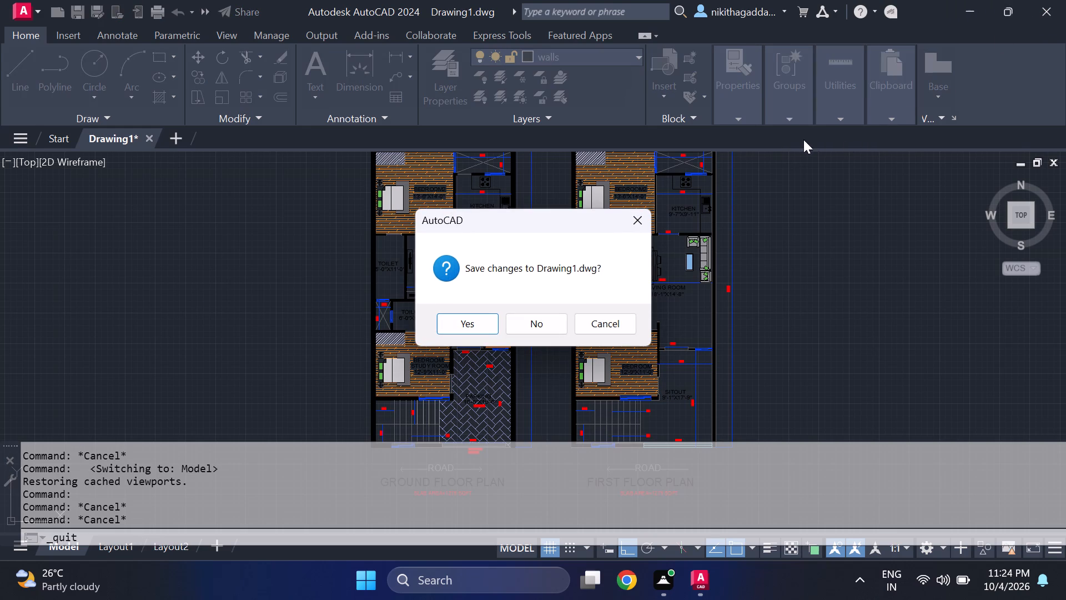
scroll(735, 168, "up", 1)
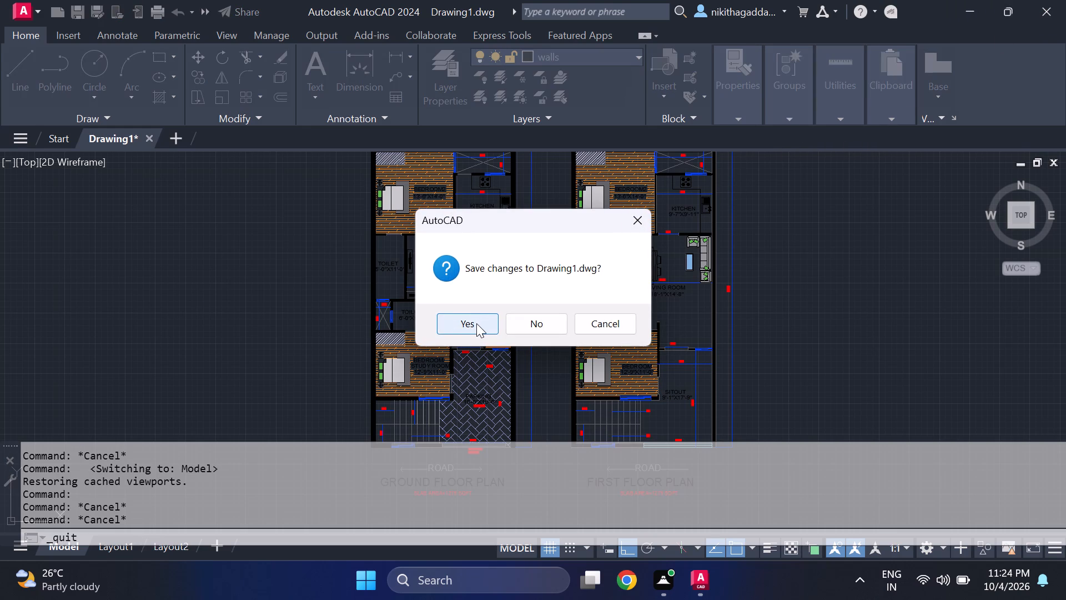
left_click(477, 323)
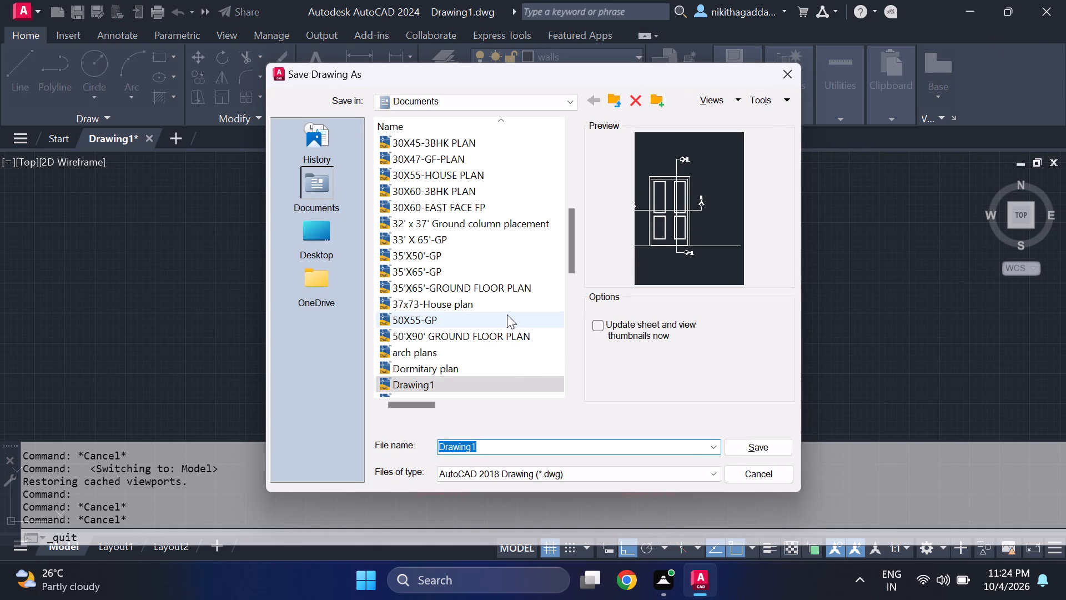
key("Delete")
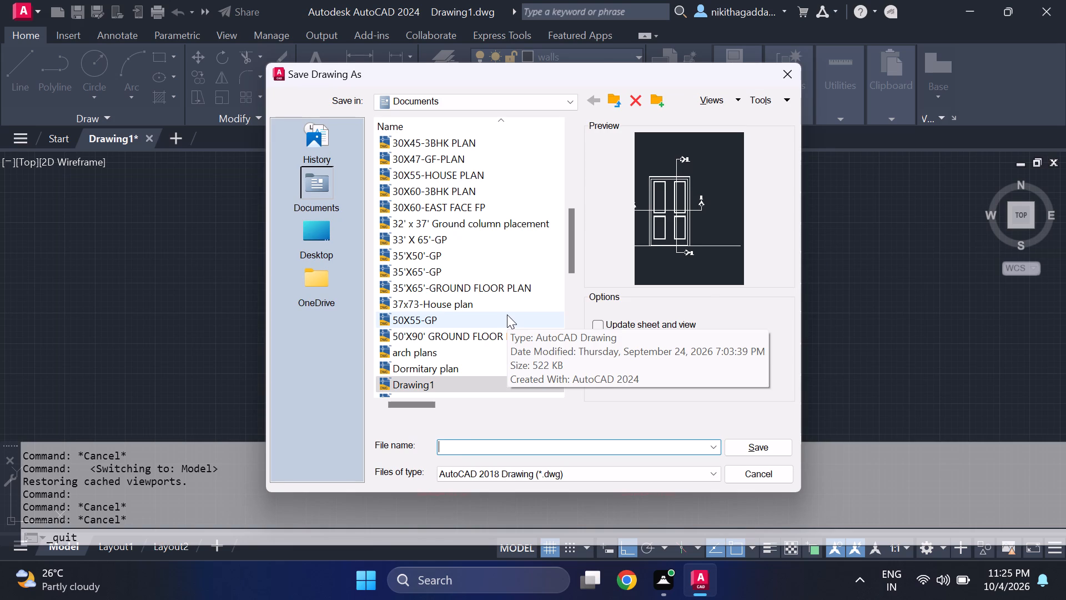
type("30")
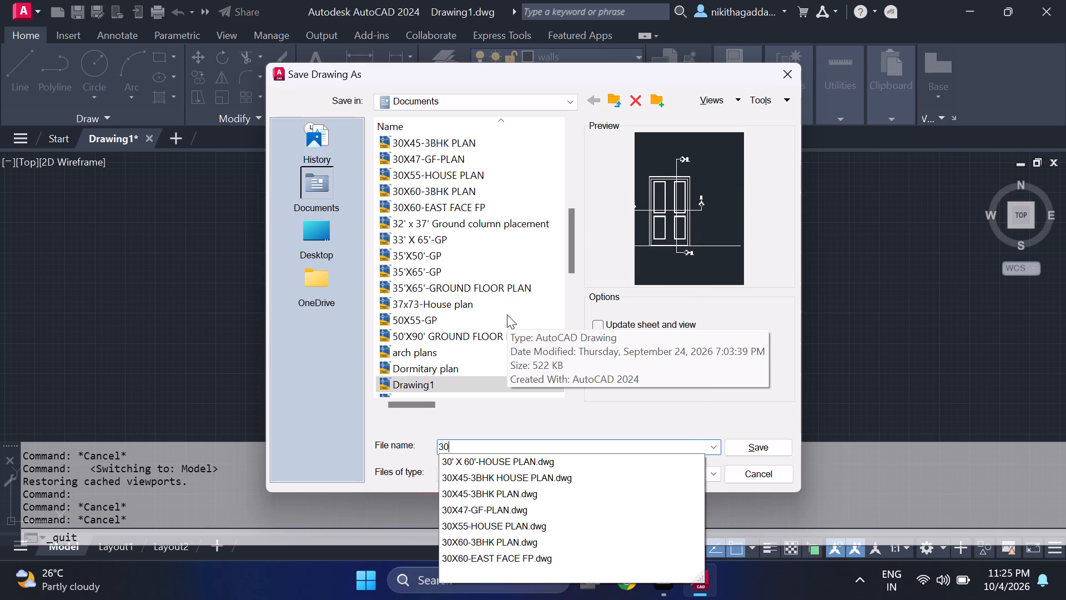
type("X5")
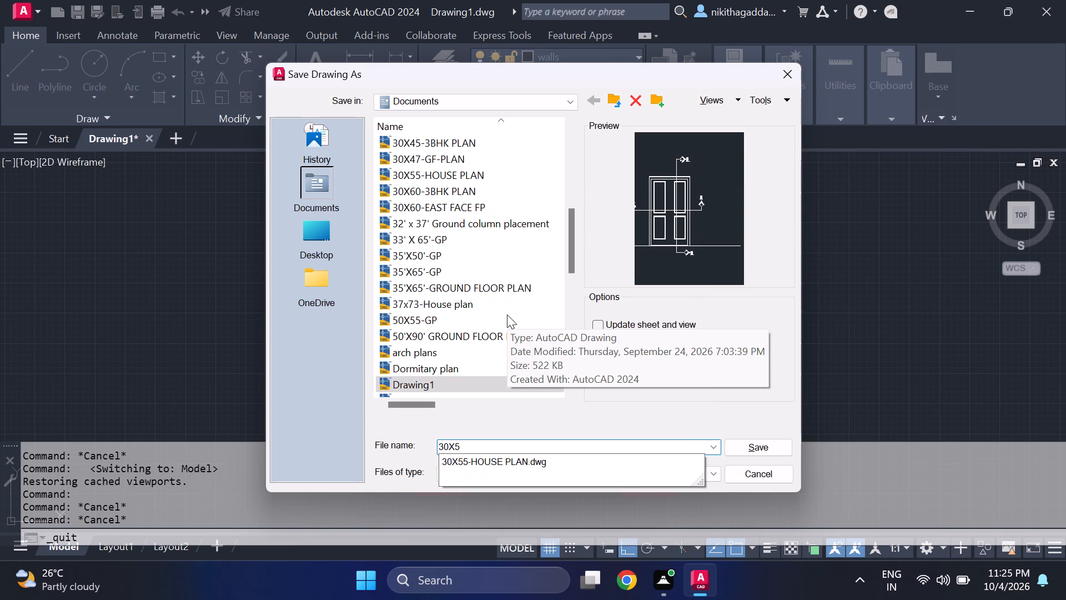
key("1")
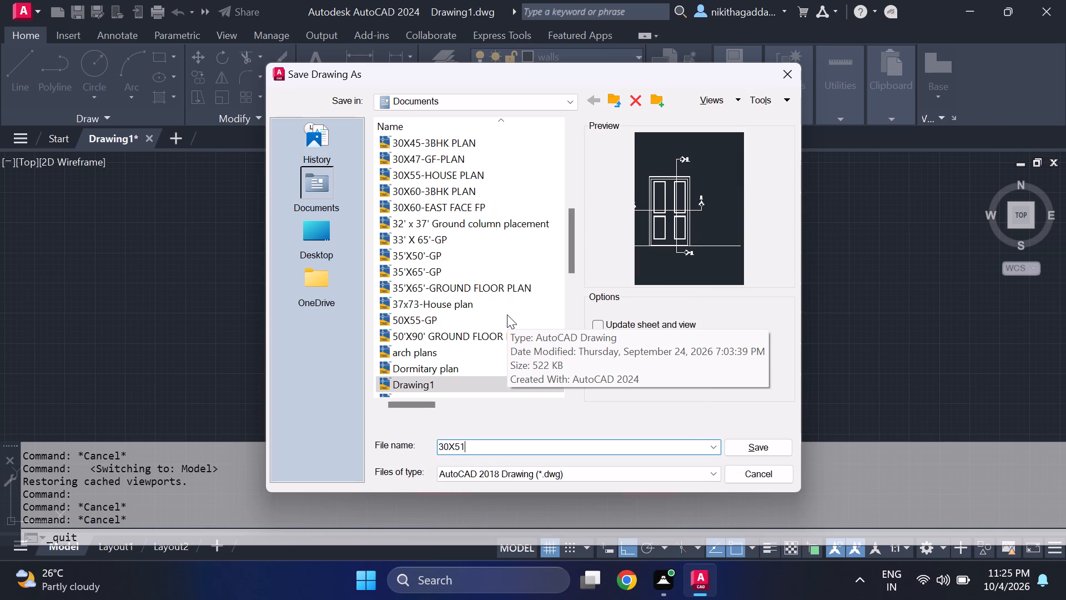
key("minus")
type("GF")
key("shift+ampersand")
type("FF")
key("minus")
type("PLA")
key("n")
left_click(753, 450)
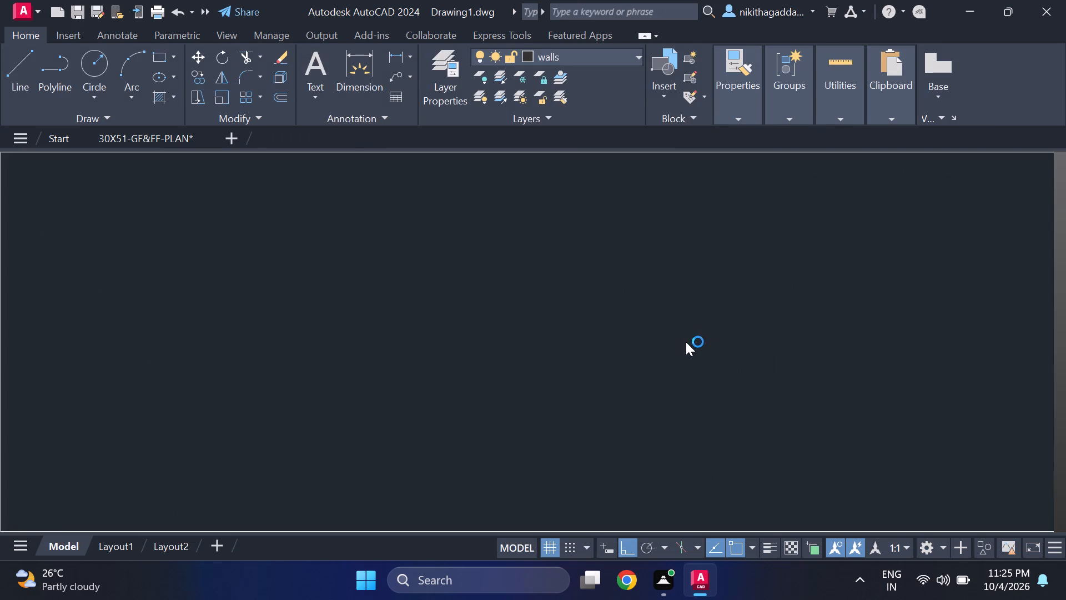
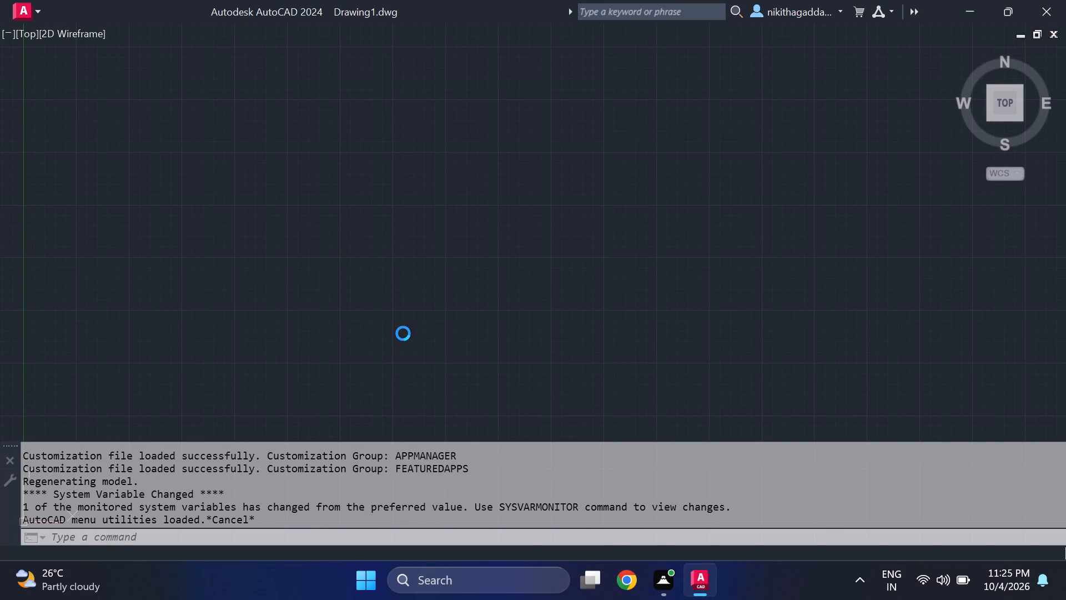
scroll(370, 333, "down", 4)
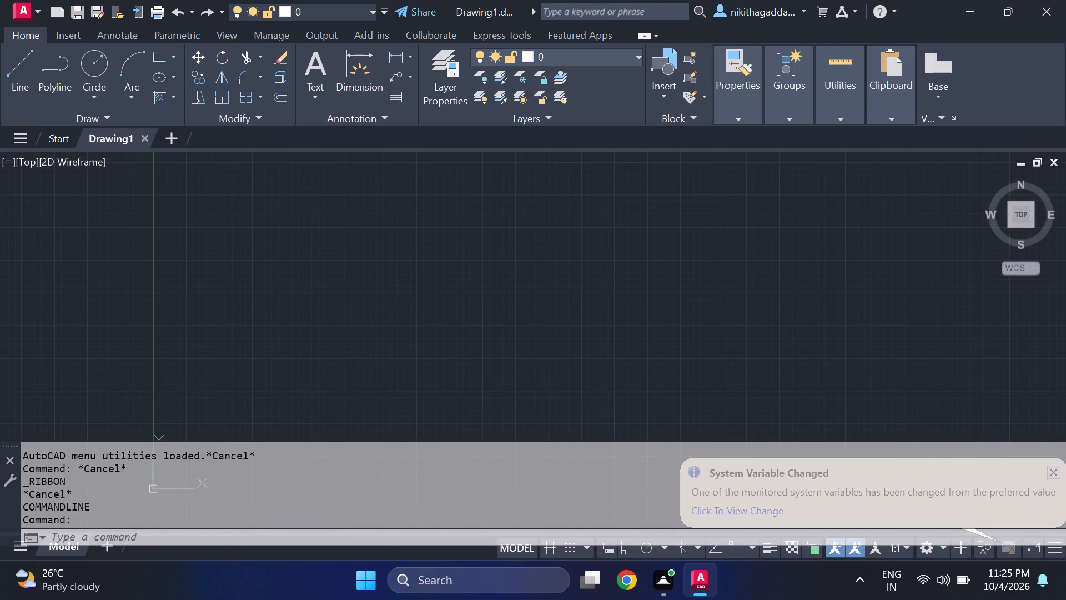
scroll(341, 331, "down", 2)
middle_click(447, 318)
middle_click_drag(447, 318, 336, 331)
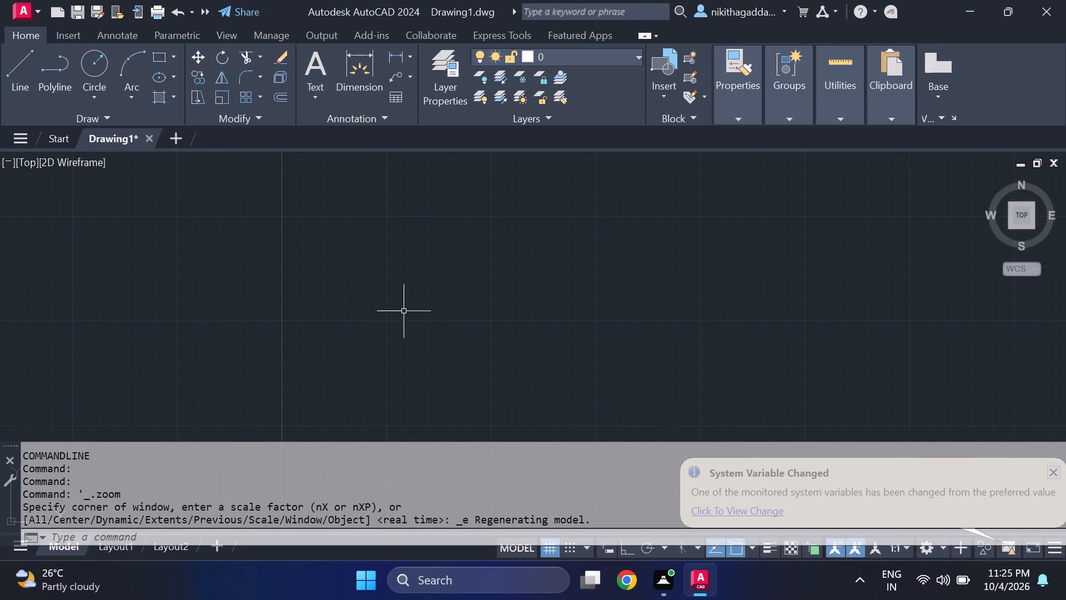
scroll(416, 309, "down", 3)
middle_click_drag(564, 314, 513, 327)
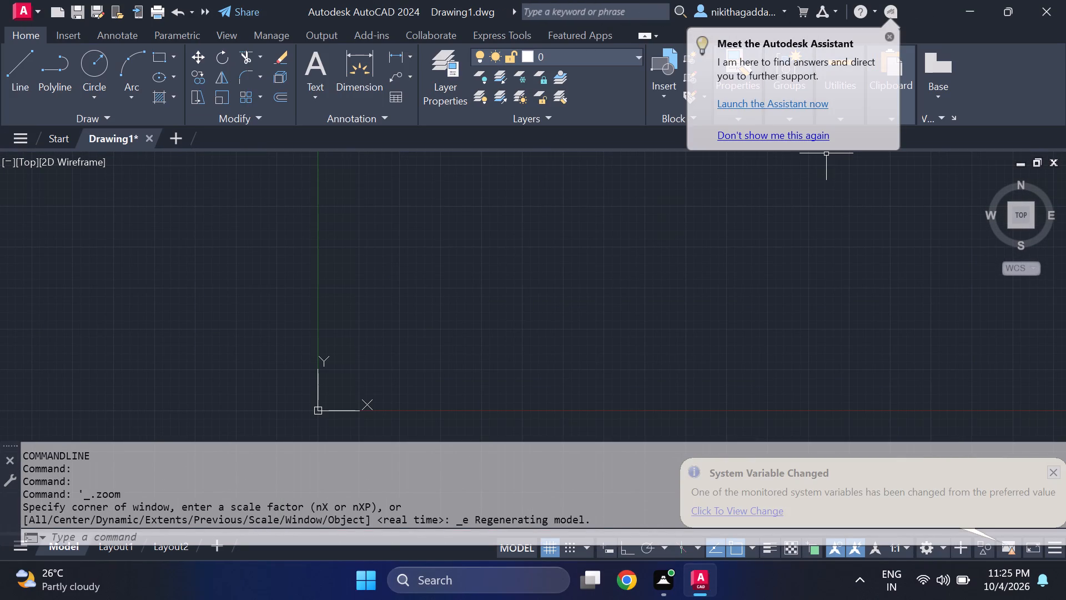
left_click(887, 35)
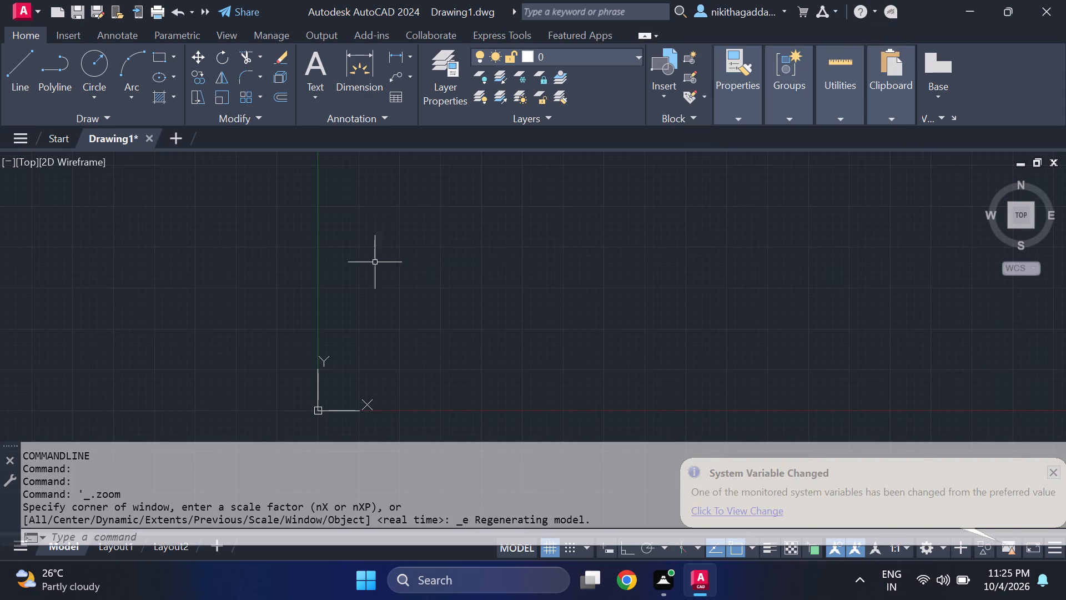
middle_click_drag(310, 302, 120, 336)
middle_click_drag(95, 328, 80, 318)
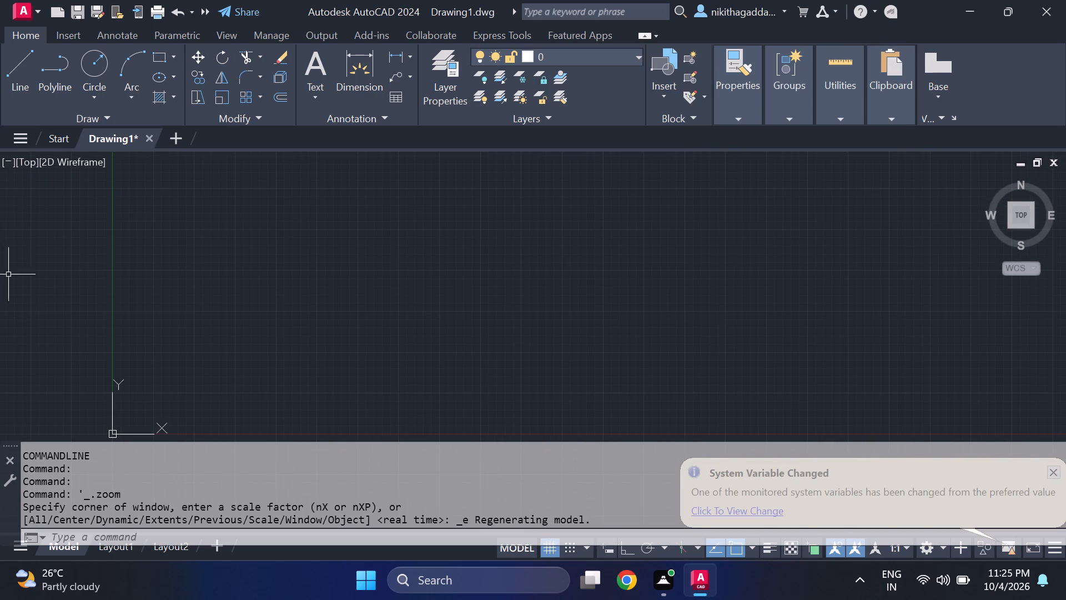
Open the 30X51-GF&FF-PLAN drawing from the Documents folder.
left_click(15, 136)
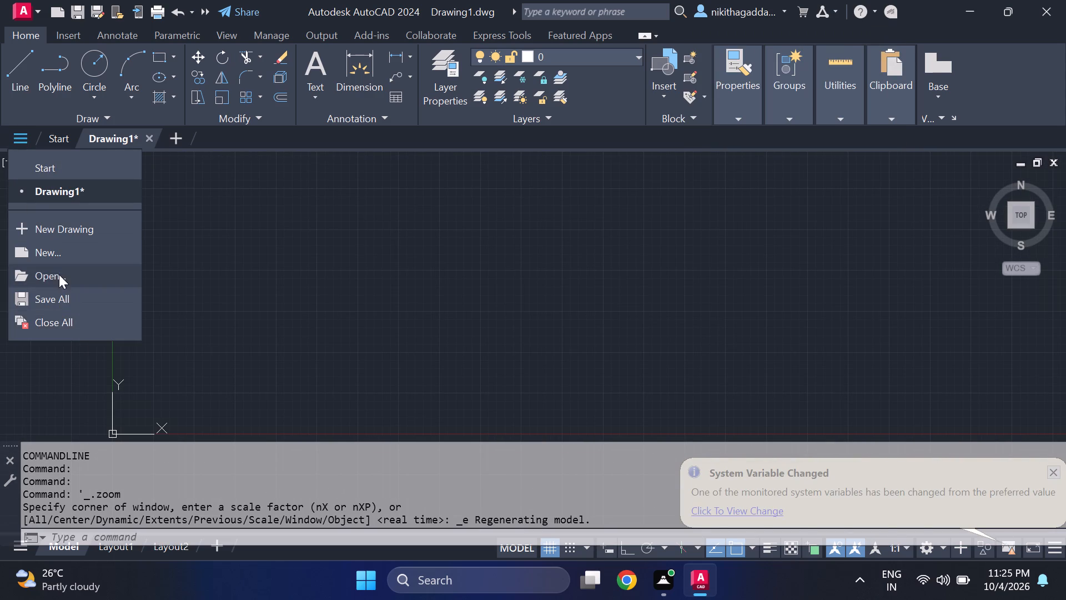
left_click(59, 272)
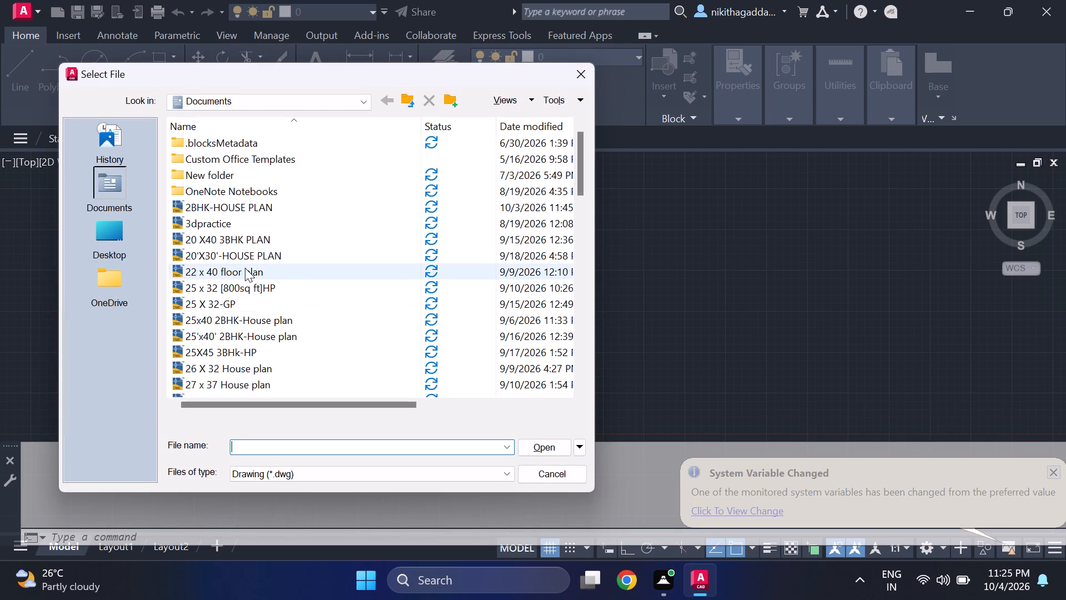
scroll(242, 256, "down", 2)
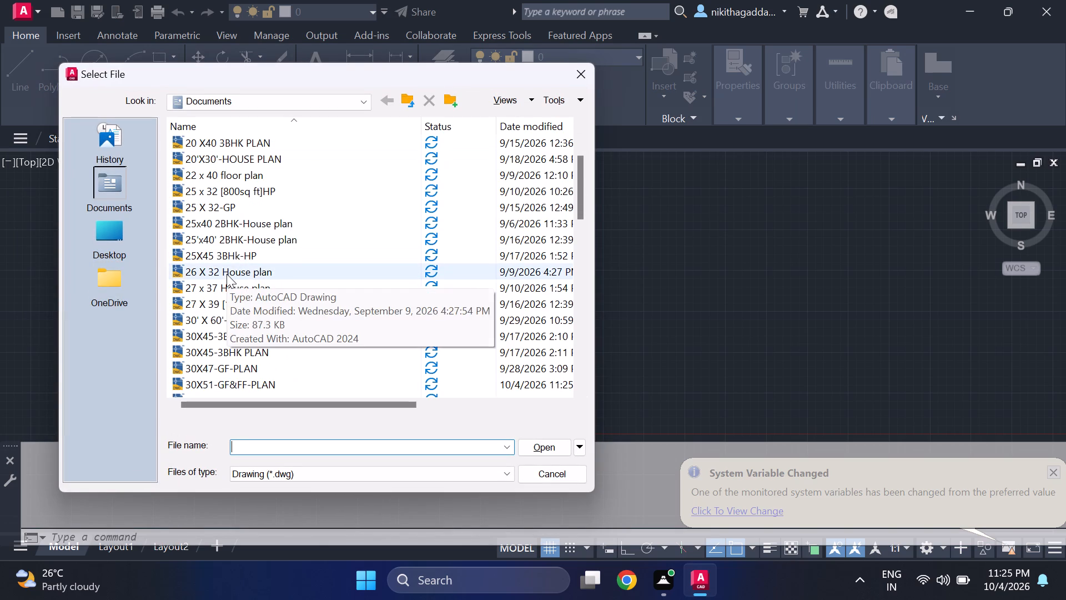
scroll(227, 274, "down", 2)
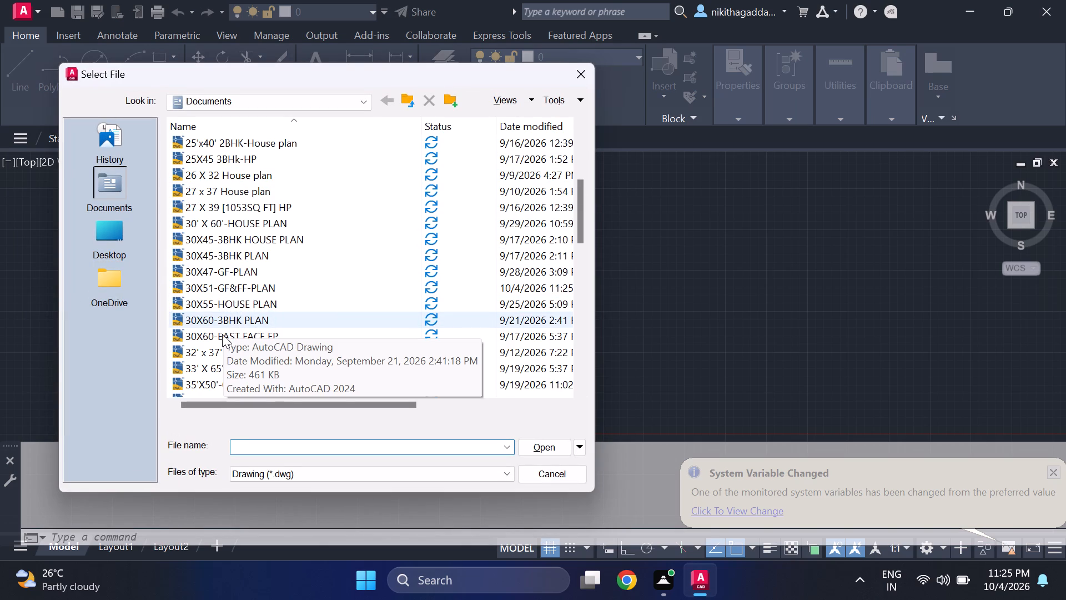
scroll(238, 317, "down", 3)
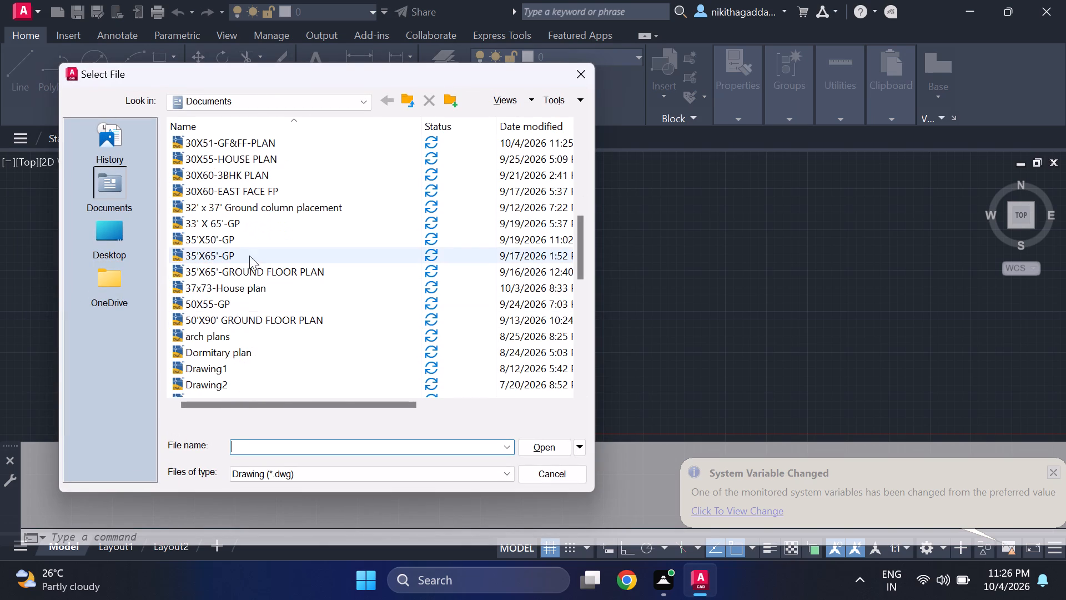
scroll(254, 249, "down", 4)
scroll(264, 301, "down", 4)
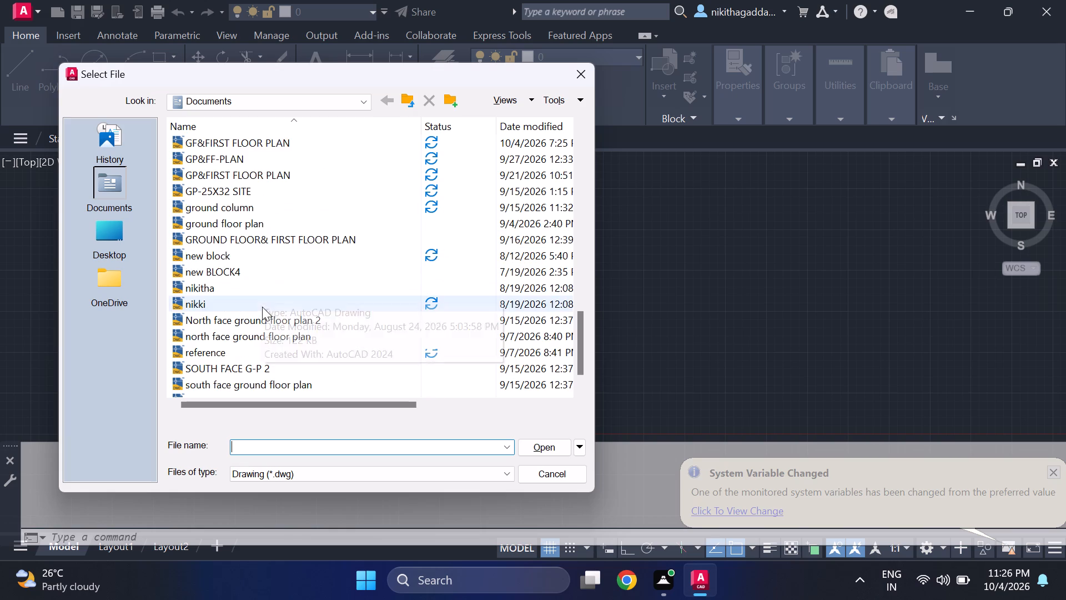
scroll(255, 296, "up", 8)
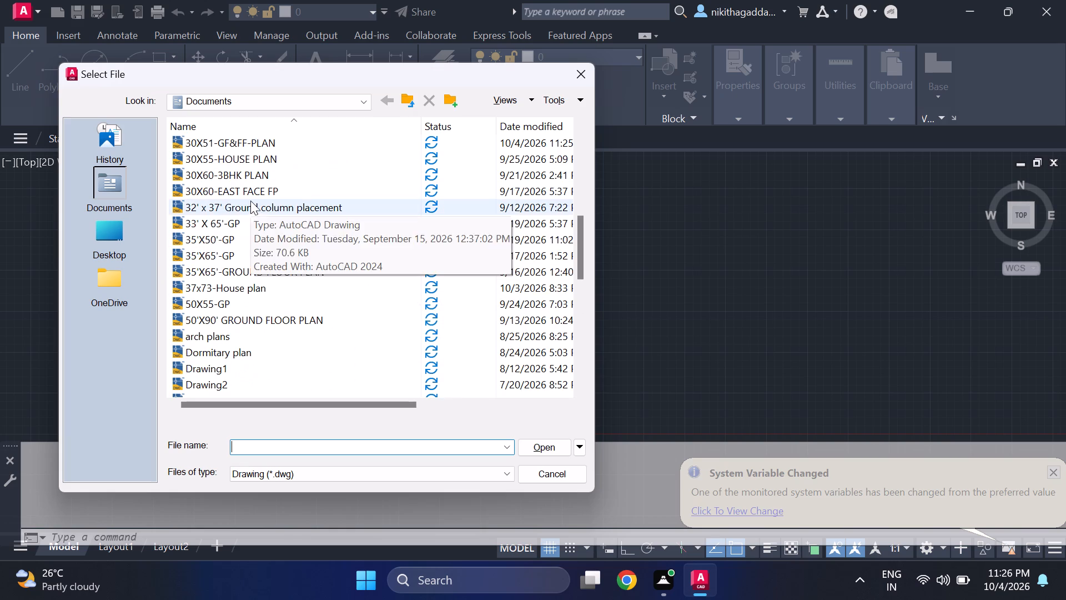
left_click(258, 144)
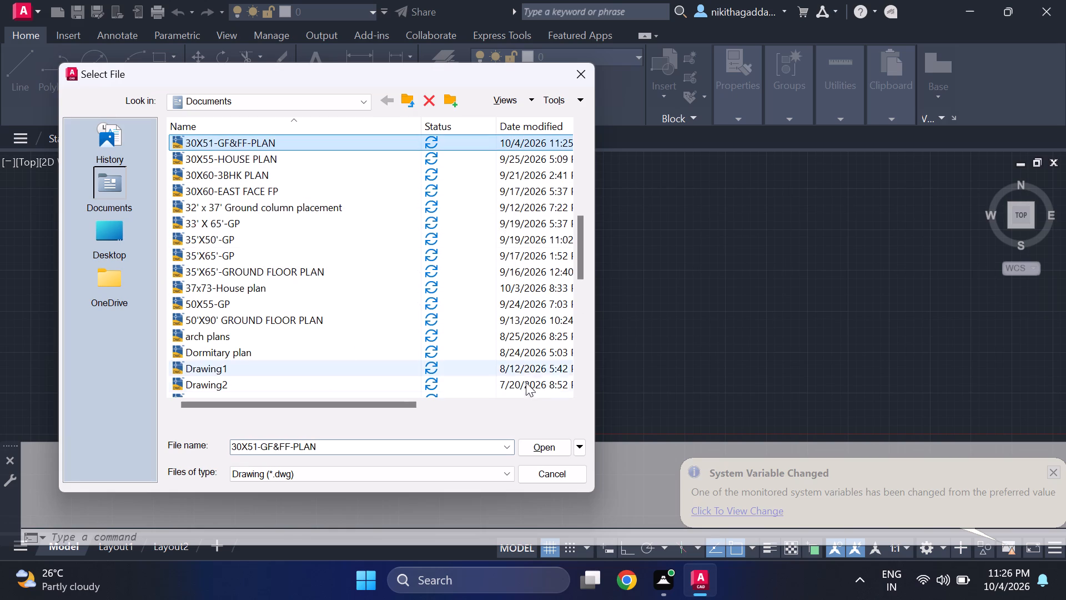
left_click(539, 441)
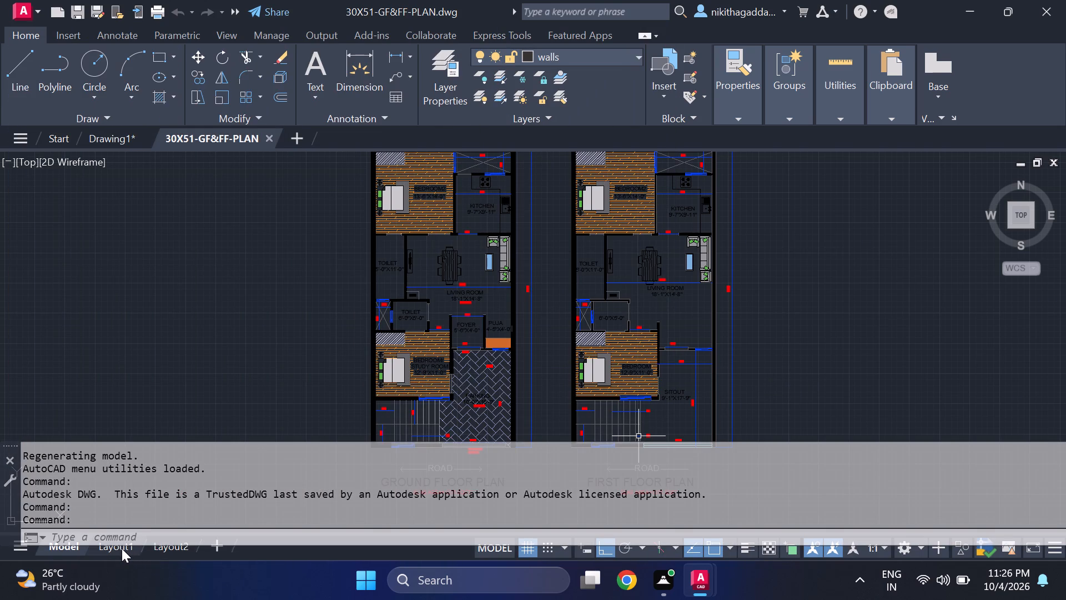
Delete the existing viewport showing both floor plans from the Layout1 sheet.
left_click(122, 548)
middle_click_drag(591, 319, 566, 268)
middle_click(565, 264)
scroll(564, 279, "down", 1)
scroll(514, 316, "up", 1)
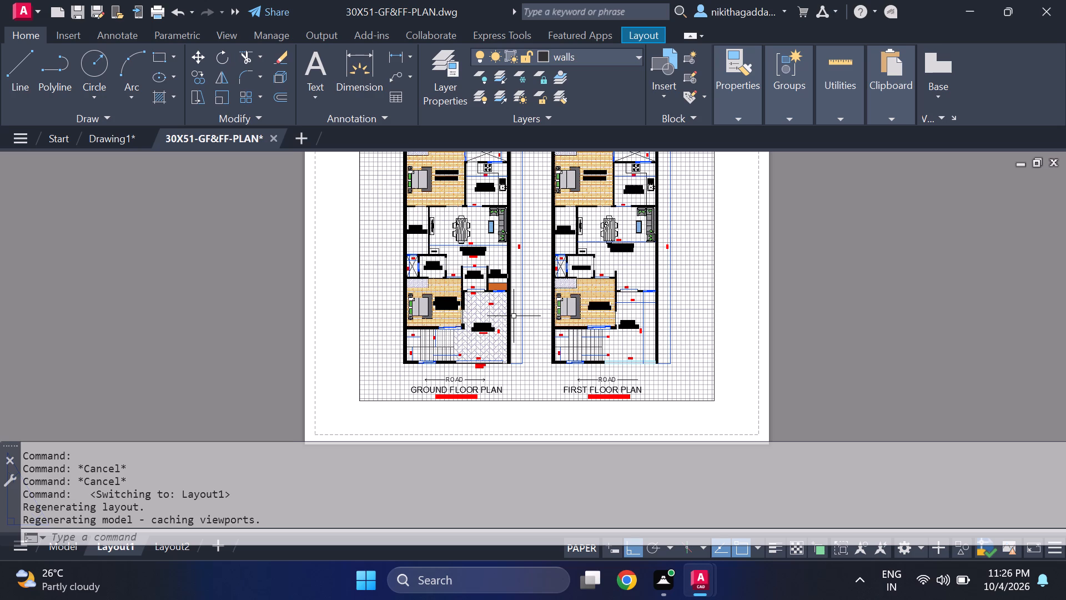
middle_click(514, 316)
middle_click_drag(514, 320, 516, 347)
middle_click_drag(516, 357, 516, 364)
middle_click(516, 374)
middle_click(516, 378)
left_click(725, 248)
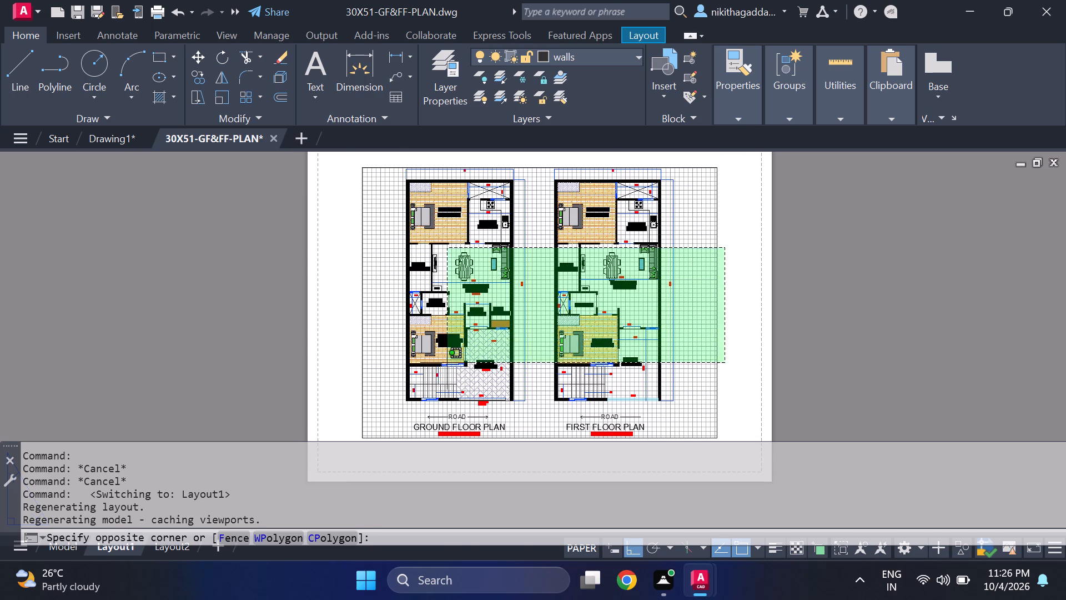
left_click(444, 365)
key("Delete")
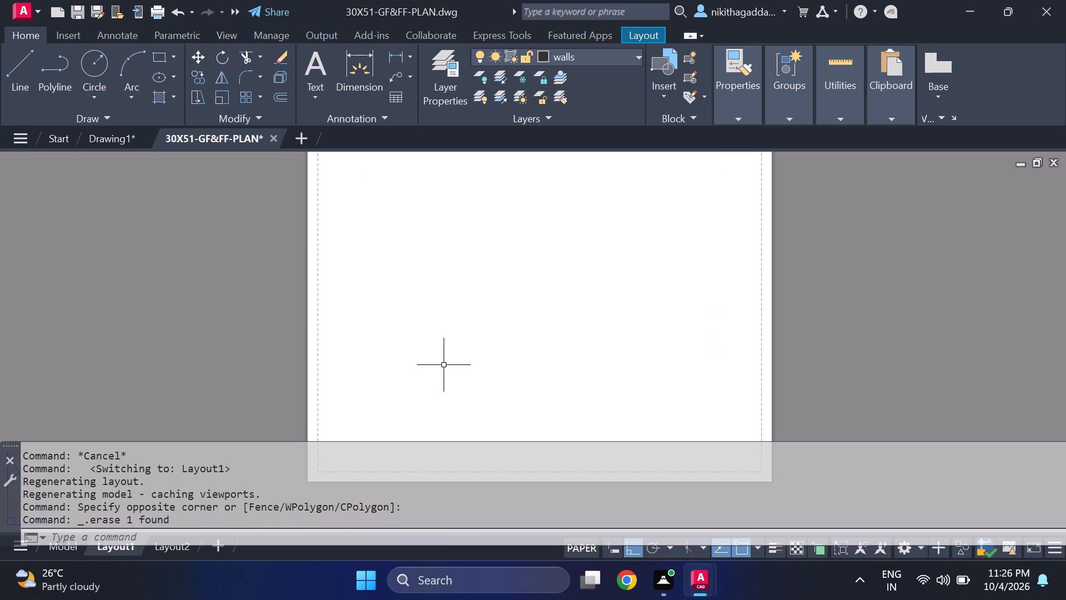
key("v")
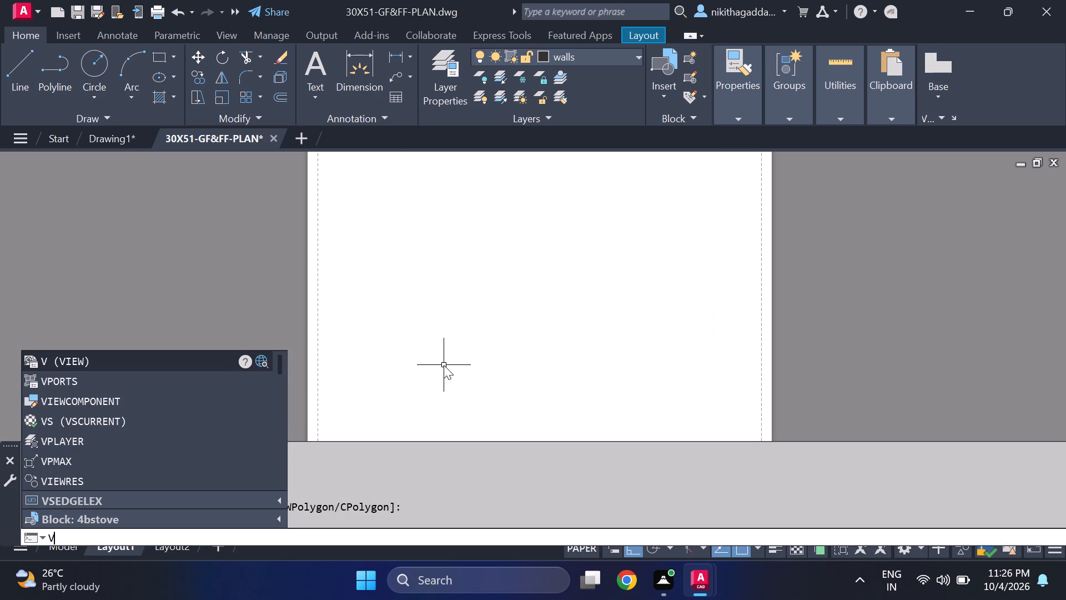
key("Escape")
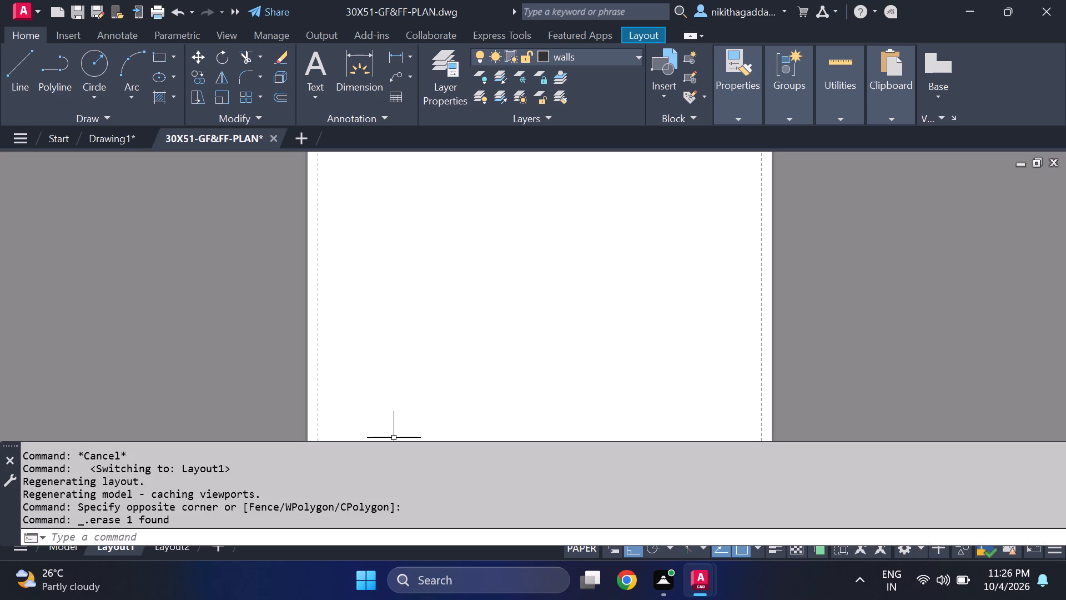
Modify Layout1's page setup to use DWG To PDF.pc3, ISO full bleed A4 (297.00 x 210.00 MM) paper and a 1:1 plot scale.
right_click(110, 550)
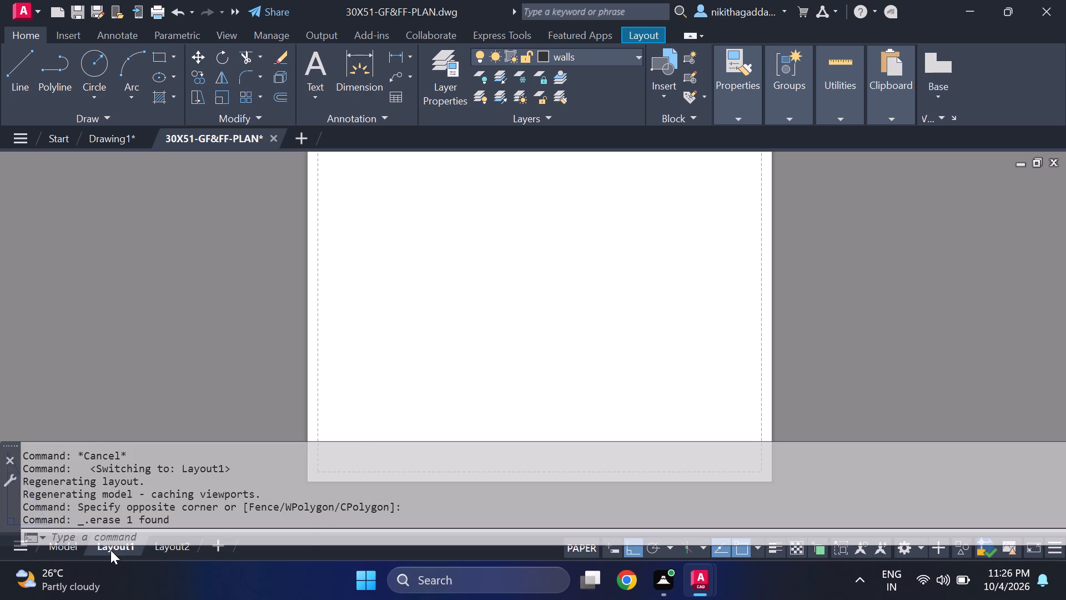
left_click(232, 317)
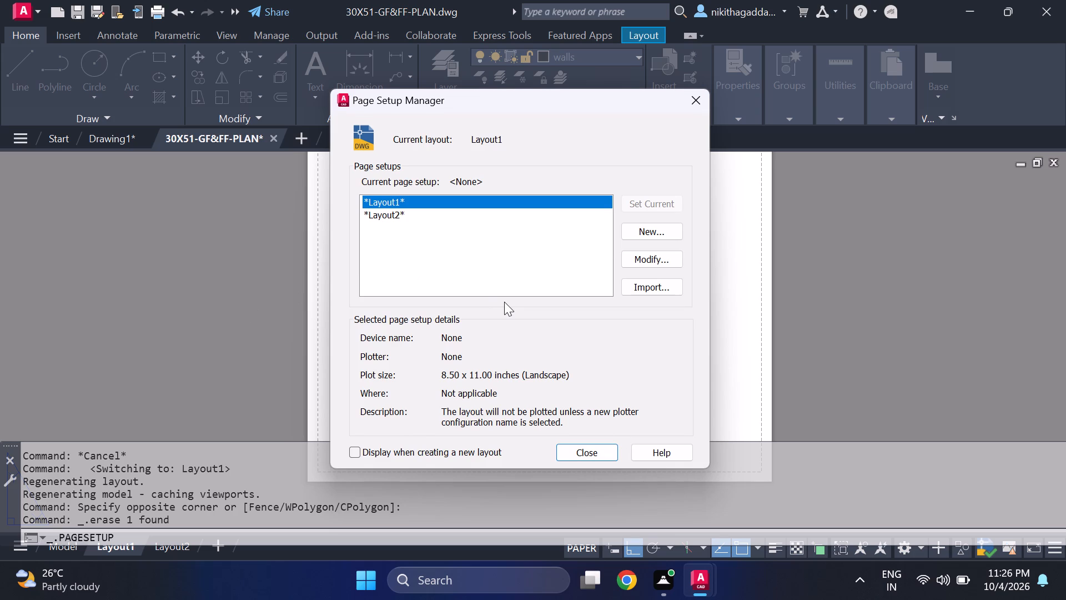
left_click(651, 254)
left_click(474, 170)
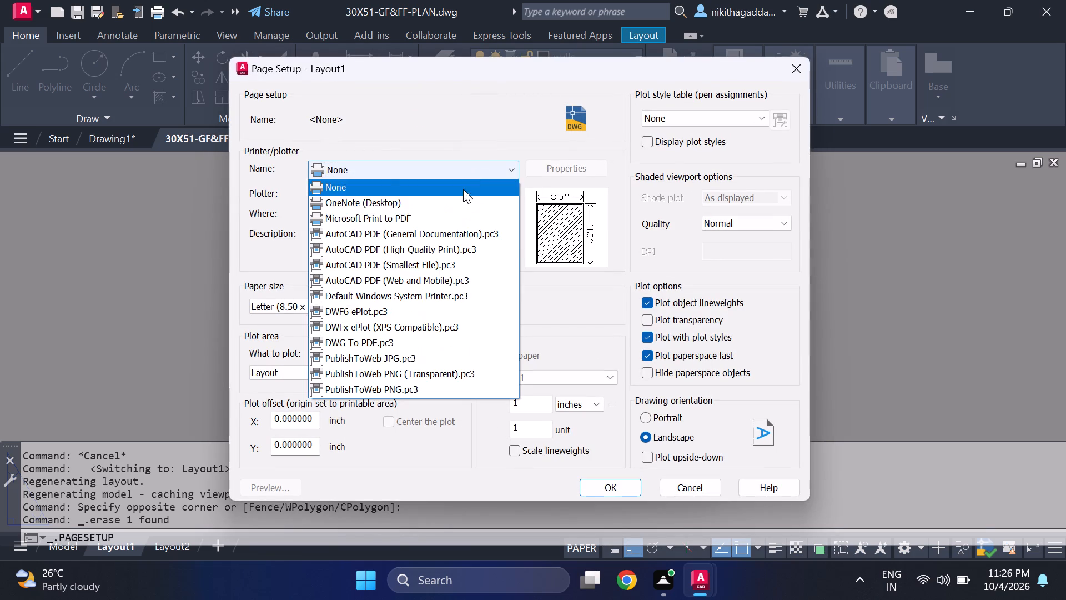
left_click(394, 345)
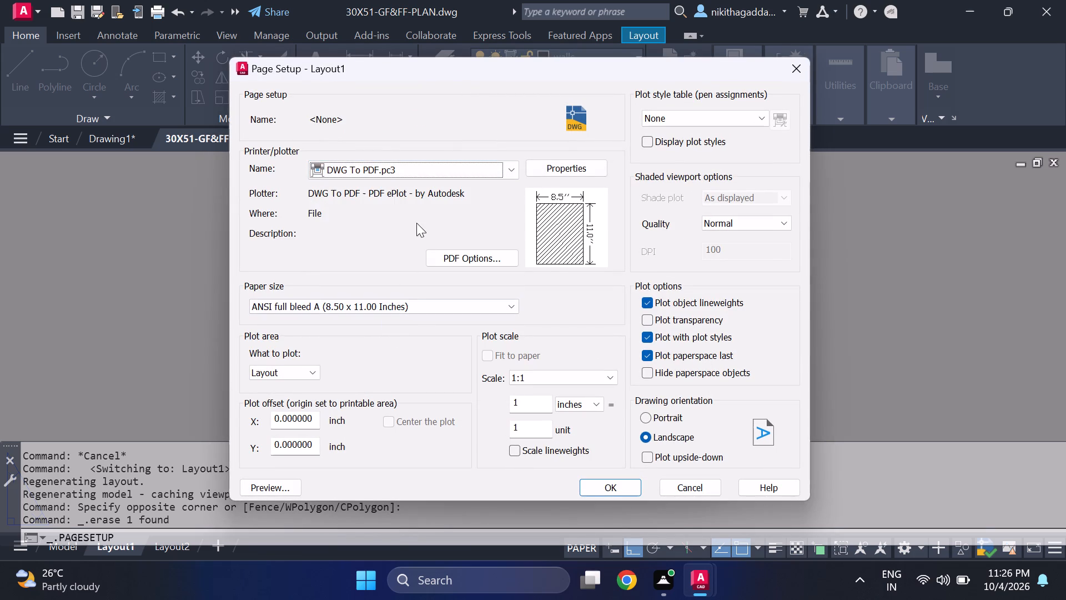
left_click(412, 304)
scroll(374, 236, "down", 4)
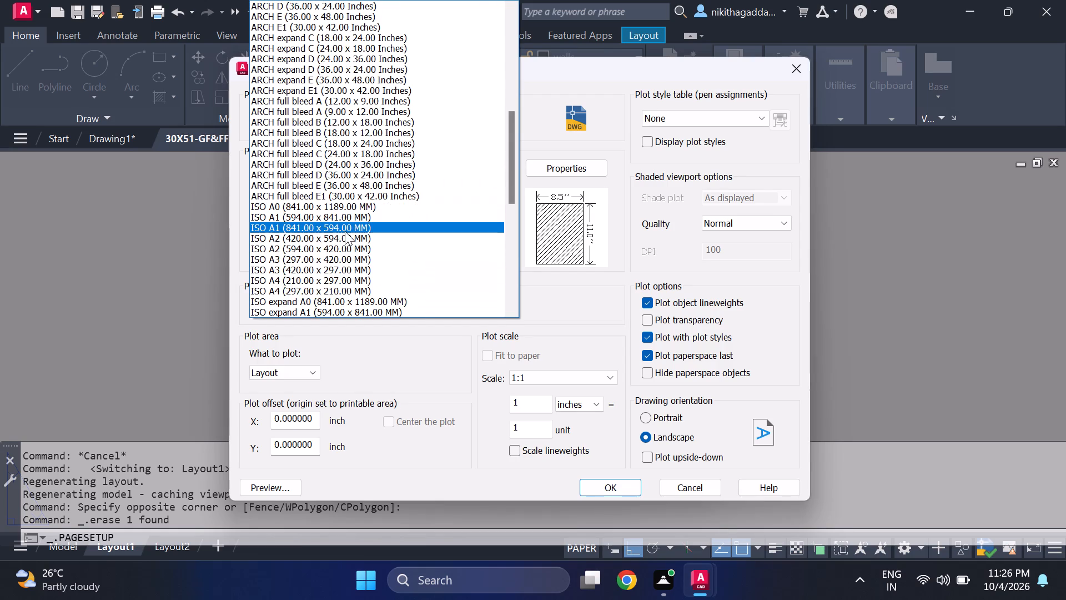
scroll(338, 174, "down", 3)
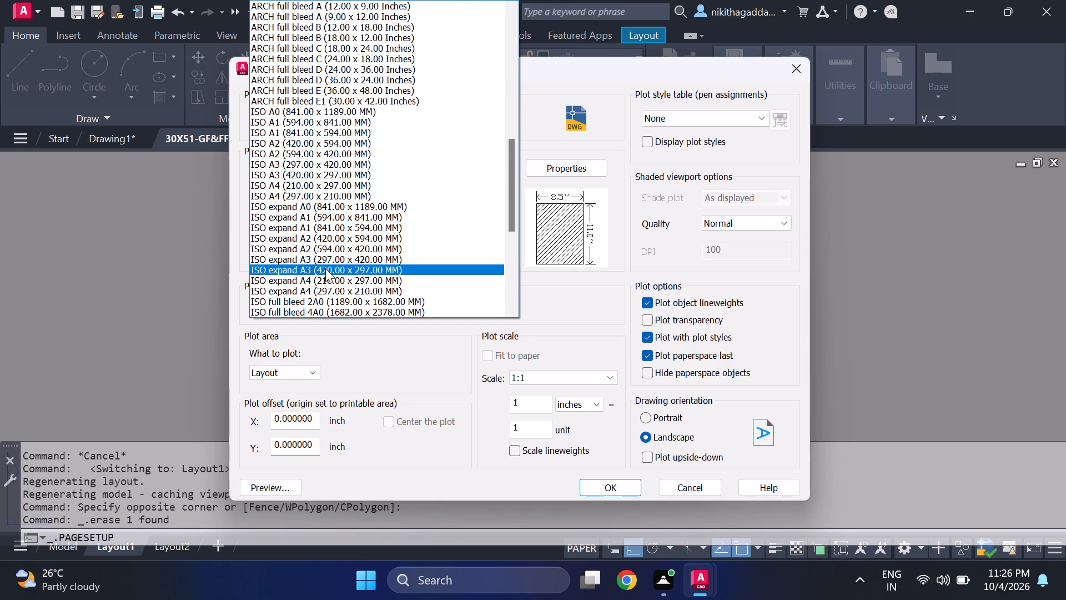
scroll(323, 252, "down", 3)
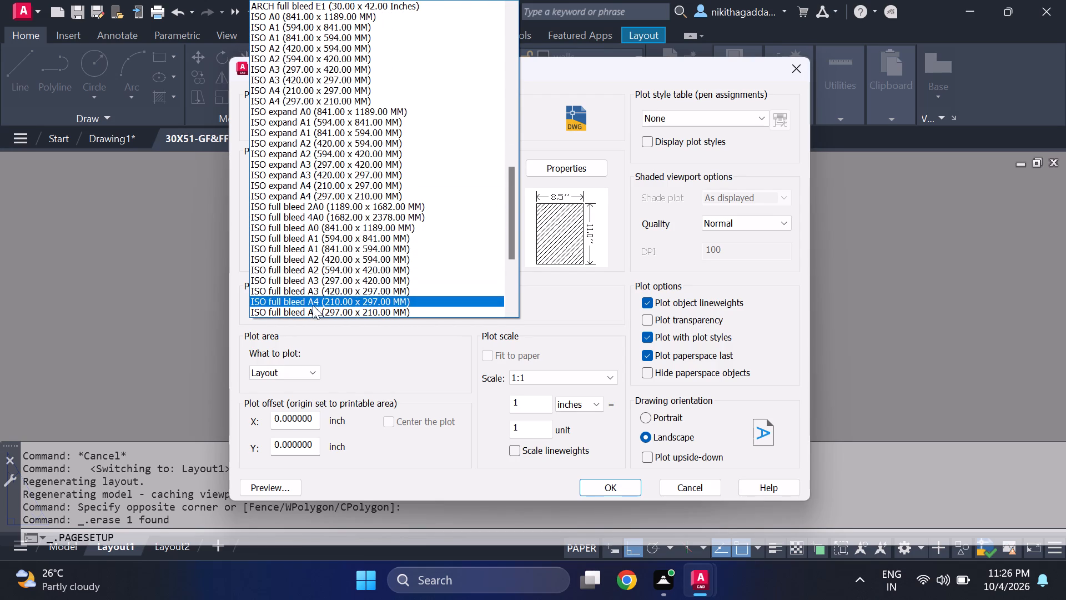
scroll(314, 300, "down", 1)
left_click(323, 282)
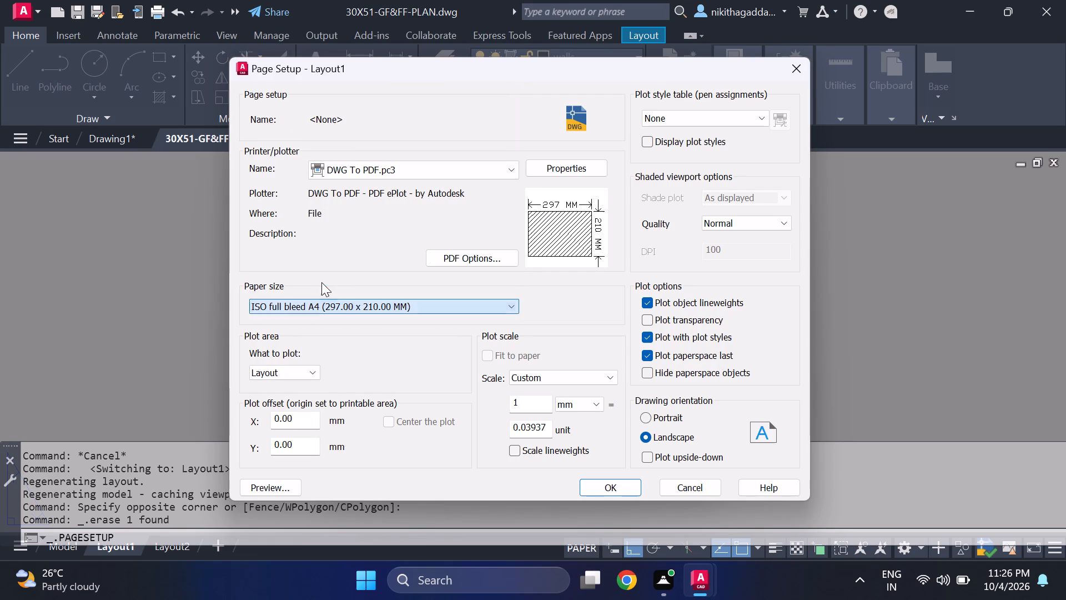
left_click(569, 373)
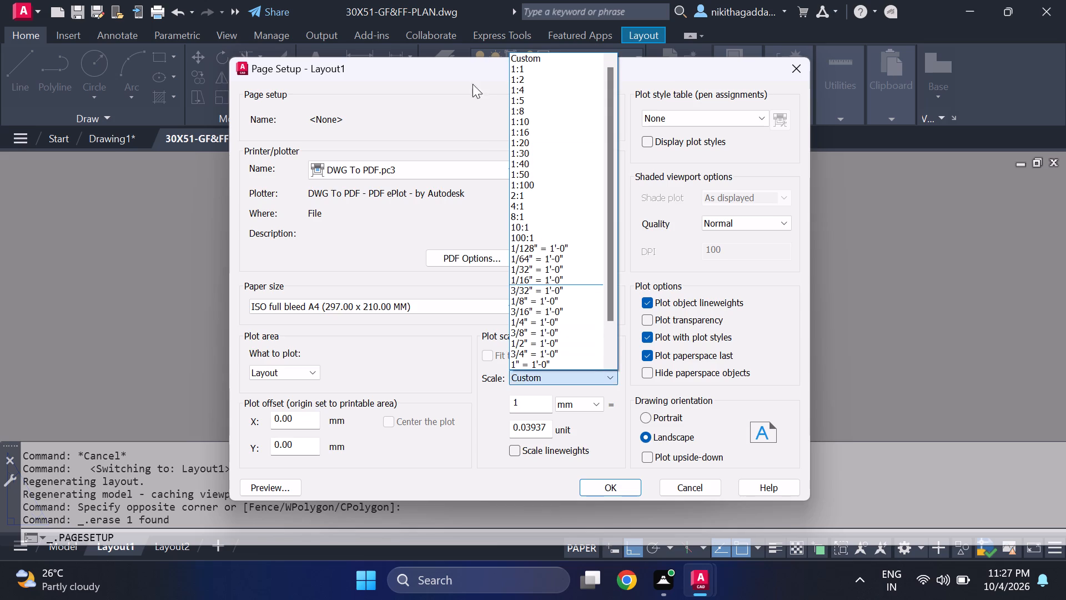
left_click(522, 72)
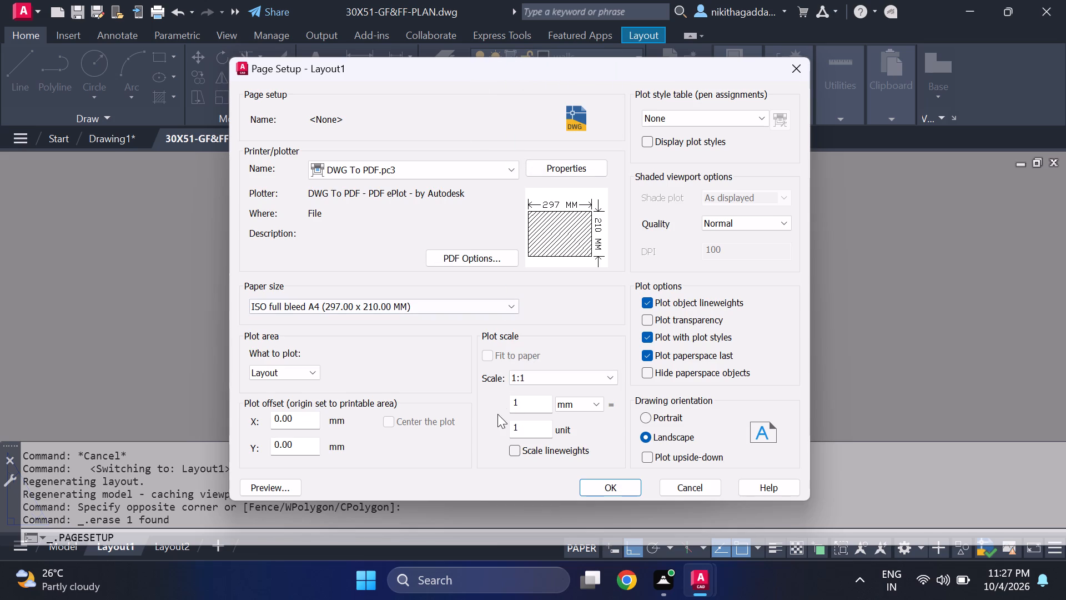
left_click(620, 485)
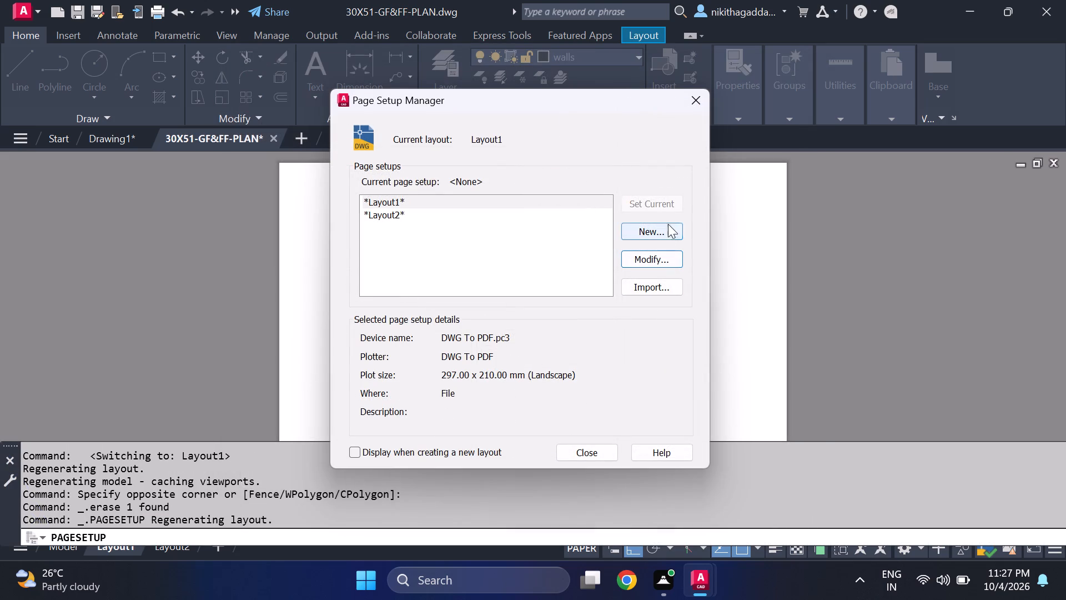
left_click(667, 208)
left_click(573, 448)
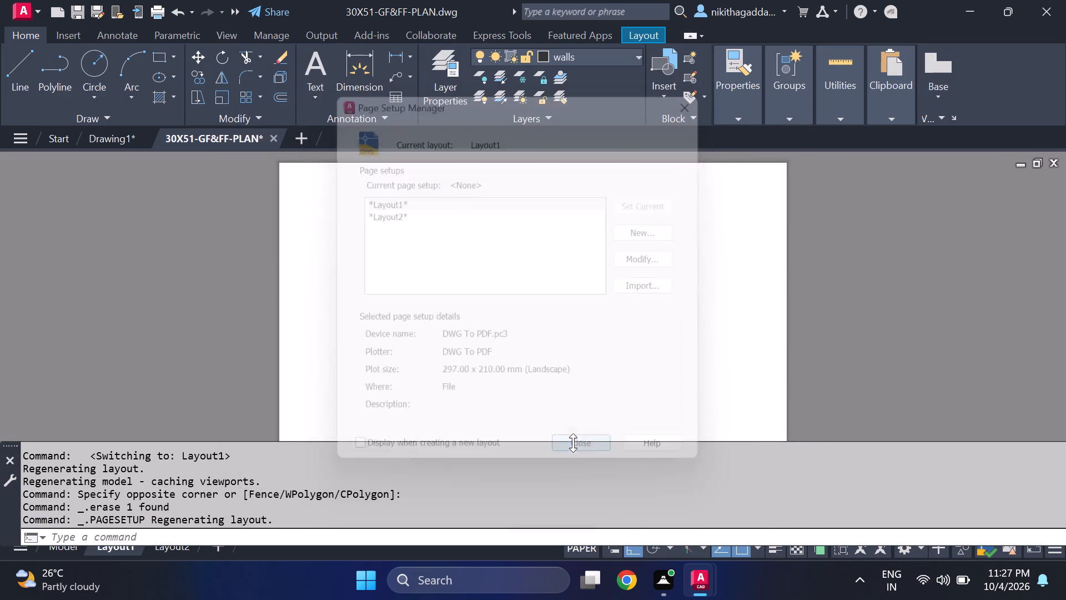
Create a single viewport on the Layout1 sheet, spanning the blank paper from its upper-left corner to its lower-right corner.
scroll(491, 412, "down", 2)
middle_click_drag(491, 401, 480, 337)
scroll(480, 337, "up", 1)
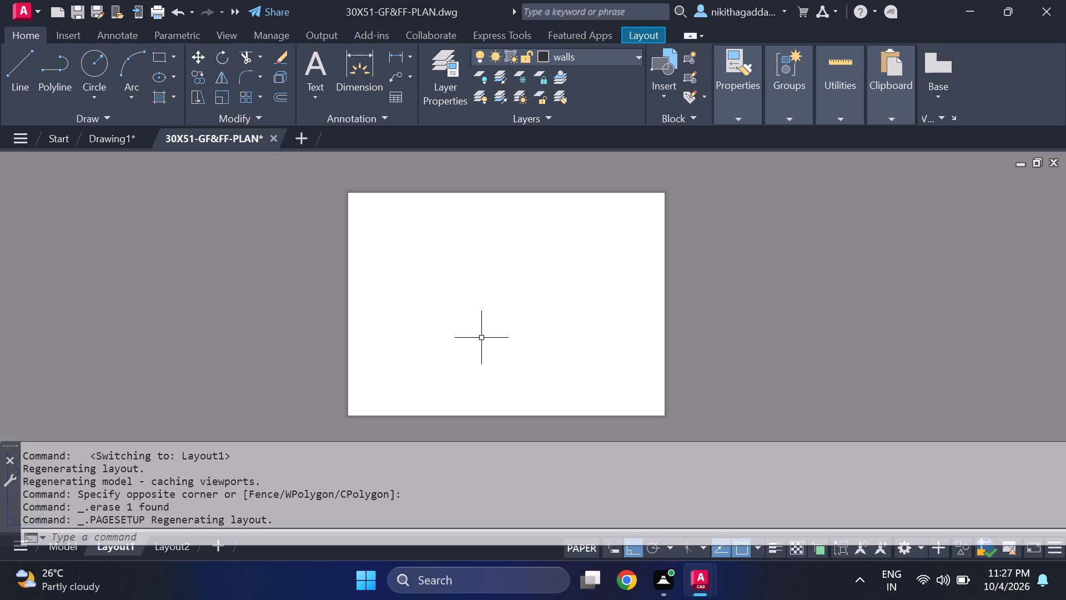
type("VIEWPORTS")
key("Return")
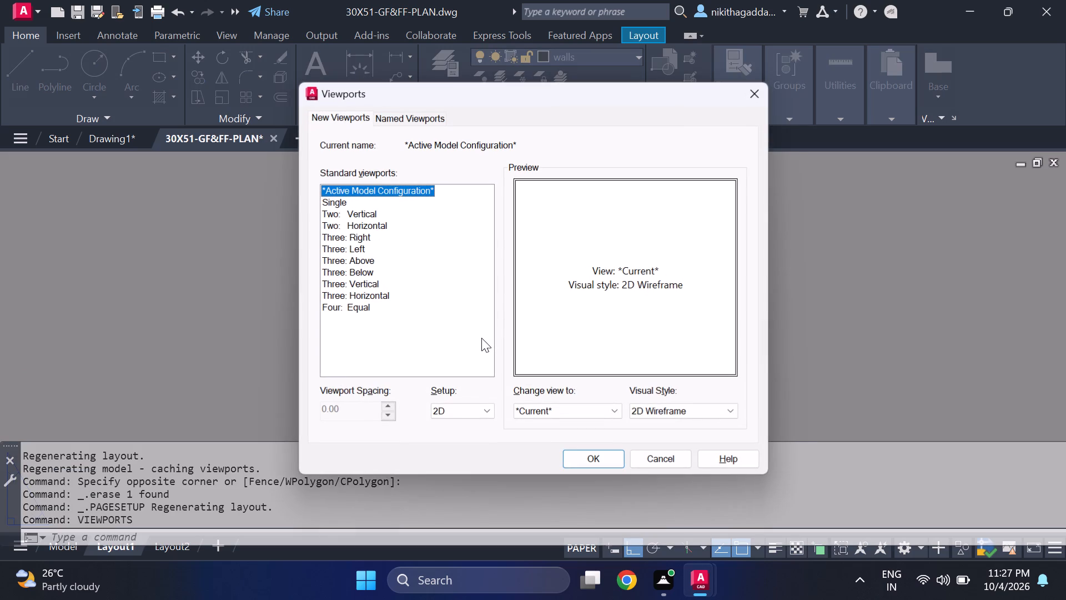
left_click(332, 201)
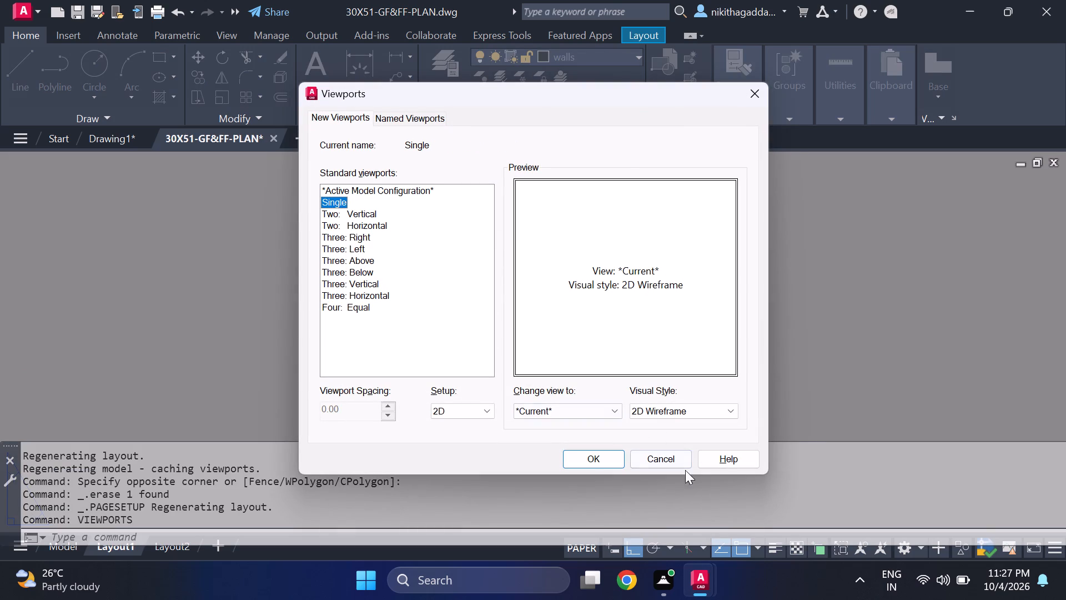
left_click(601, 457)
scroll(338, 201, "up", 1)
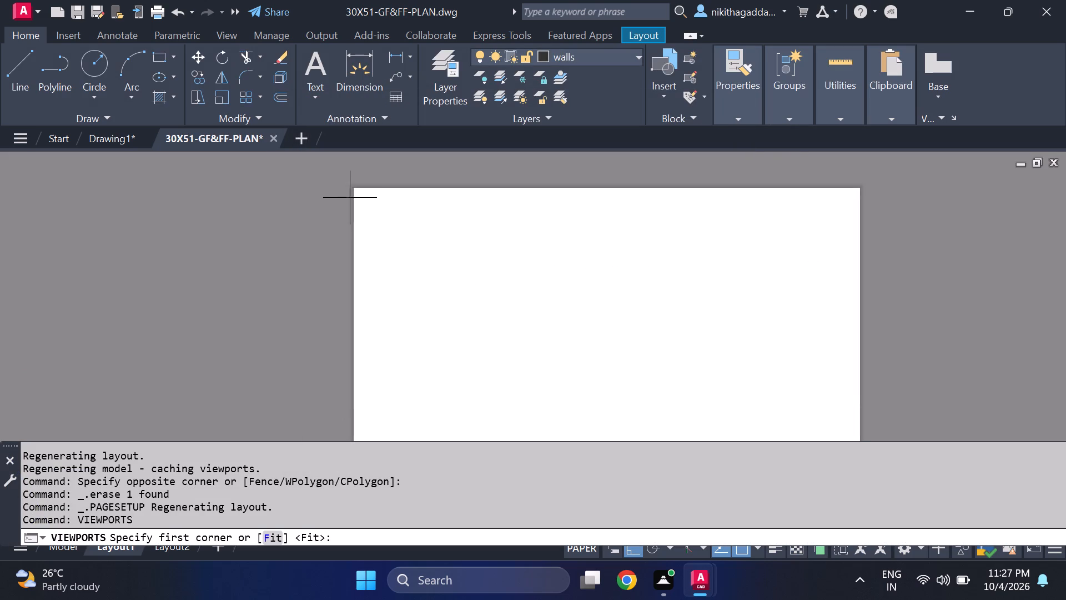
scroll(353, 185, "up", 1)
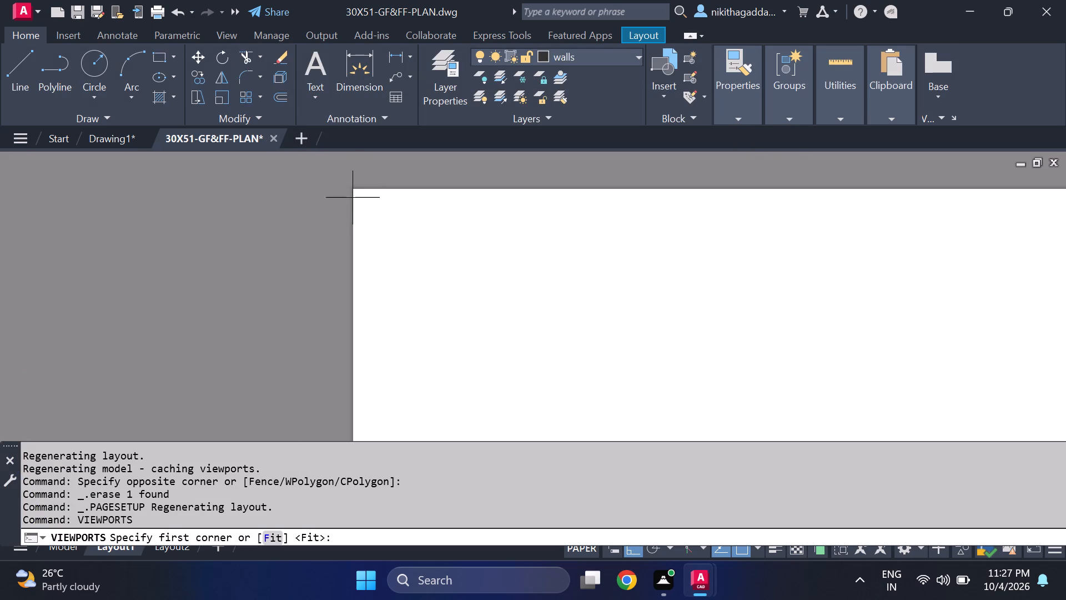
left_click(353, 189)
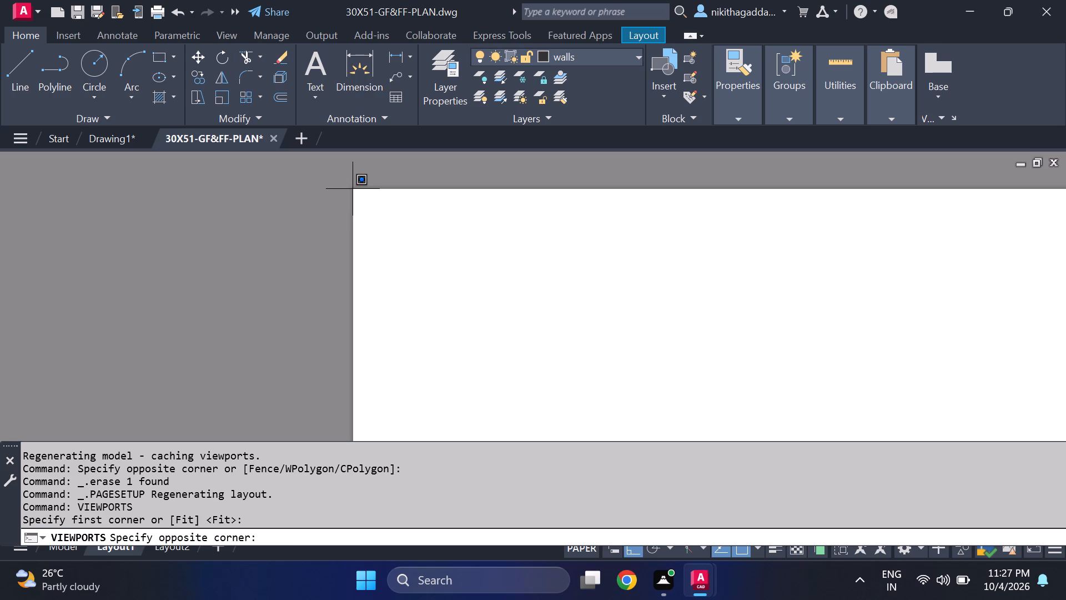
scroll(446, 250, "down", 3)
scroll(627, 393, "up", 2)
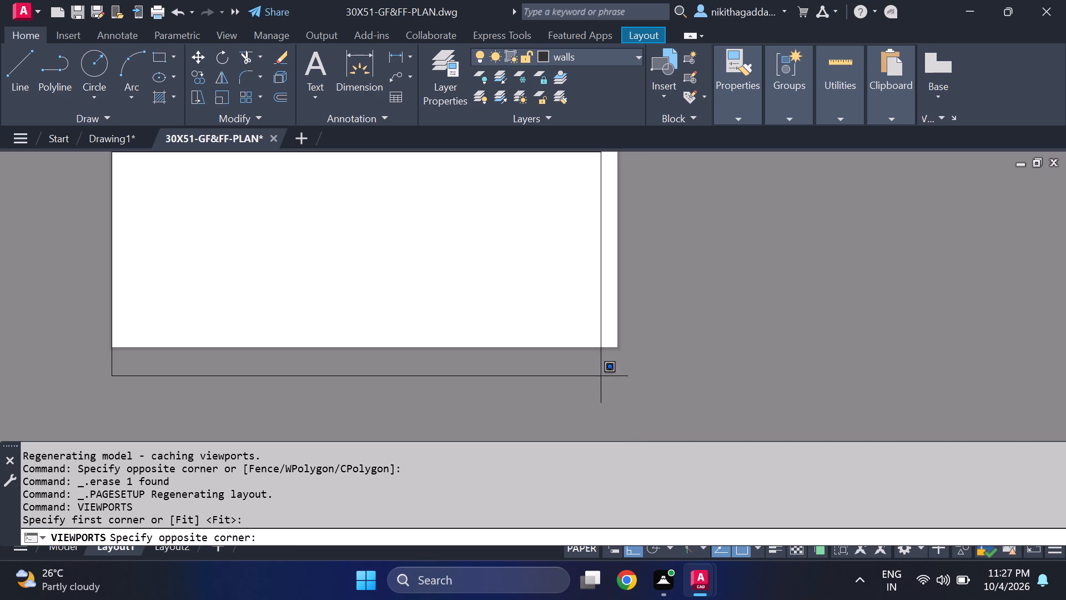
left_click(616, 346)
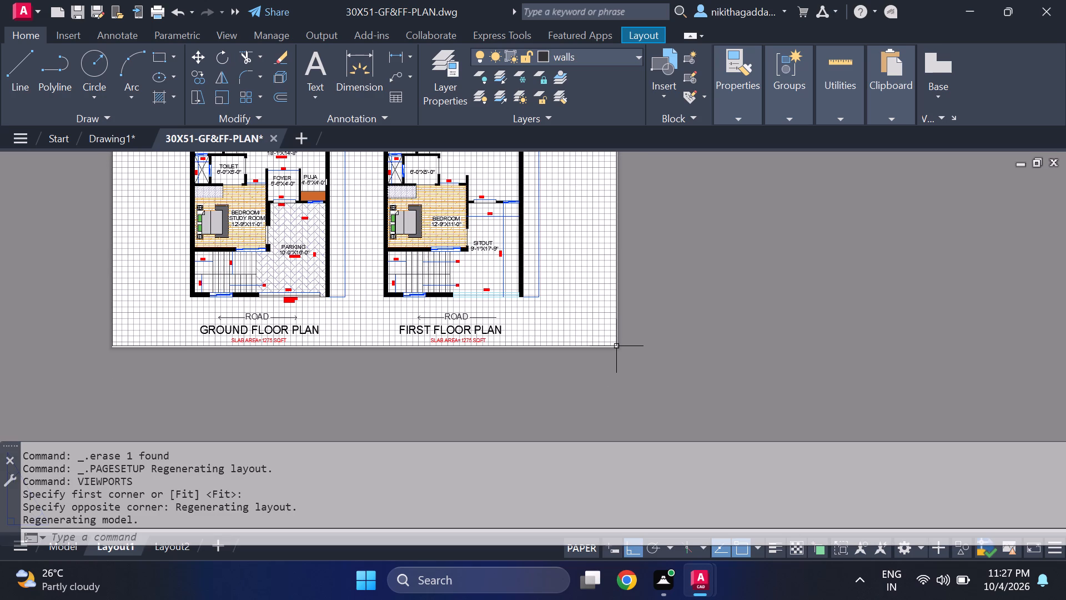
Examine how the ground and first floor plans sit within the new viewport on the sheet.
middle_click_drag(613, 323, 625, 366)
middle_click(625, 370)
scroll(627, 376, "down", 2)
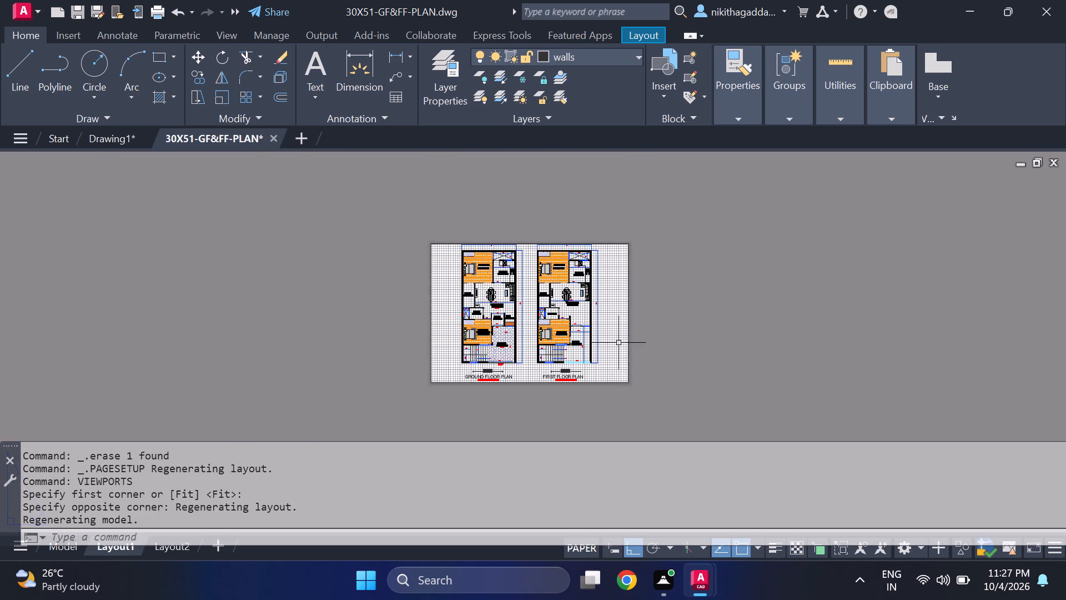
scroll(617, 334, "up", 2)
middle_click_drag(608, 323, 626, 397)
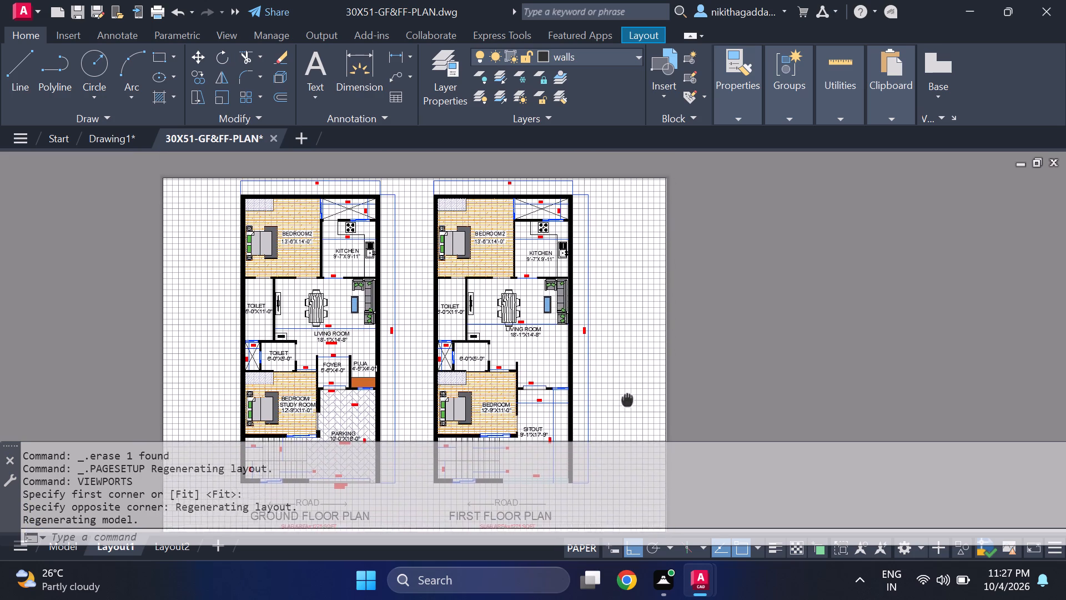
middle_click_drag(626, 397, 617, 317)
scroll(619, 297, "down", 1)
middle_click_drag(580, 292, 587, 321)
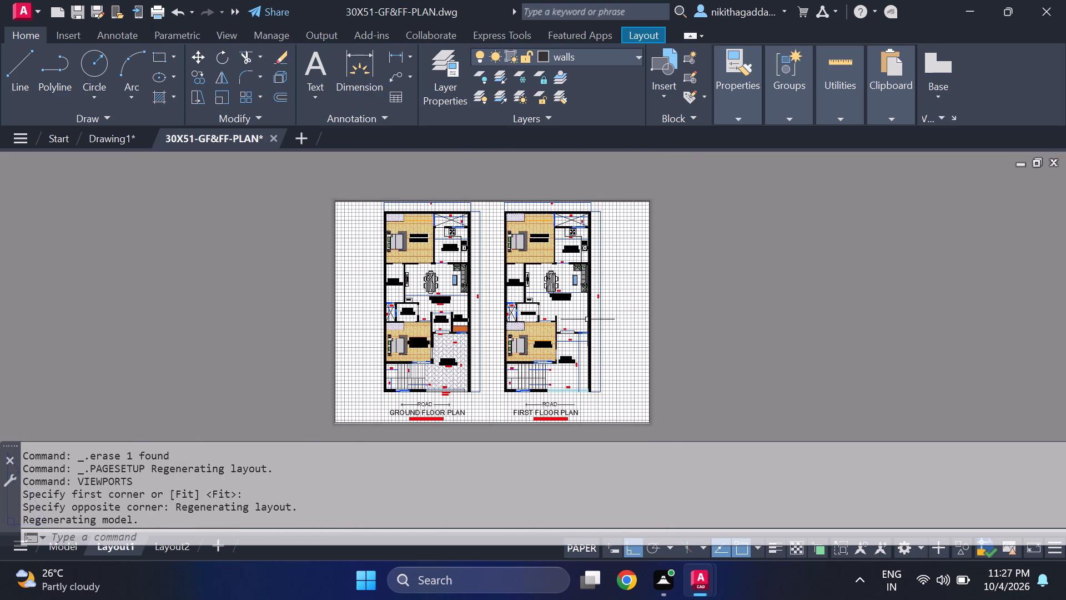
scroll(581, 314, "up", 1)
middle_click_drag(441, 327, 445, 341)
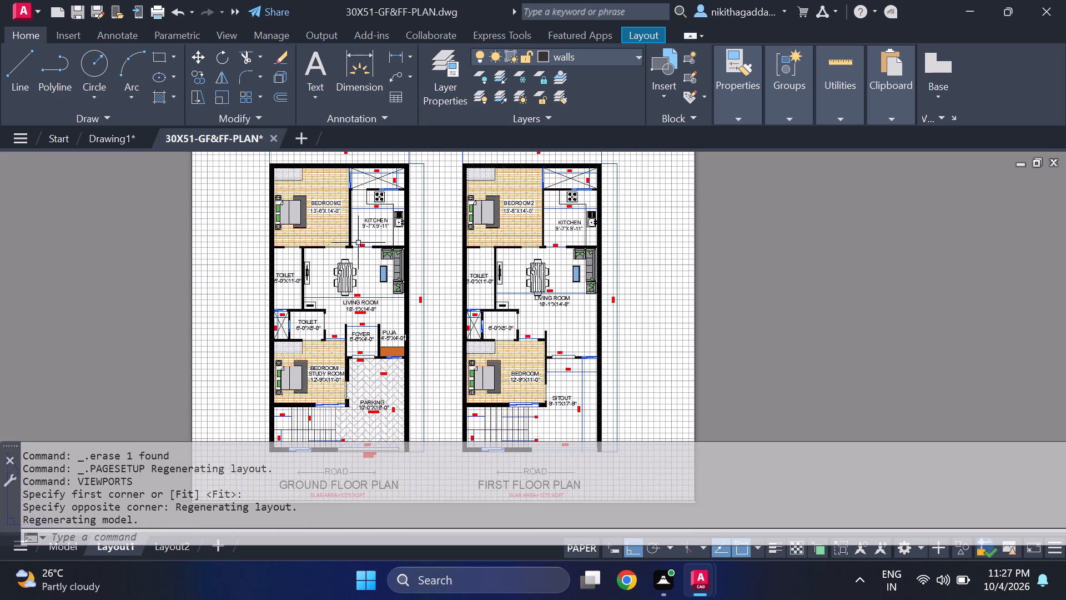
middle_click_drag(358, 242, 368, 269)
middle_click(368, 270)
scroll(368, 269, "up", 1)
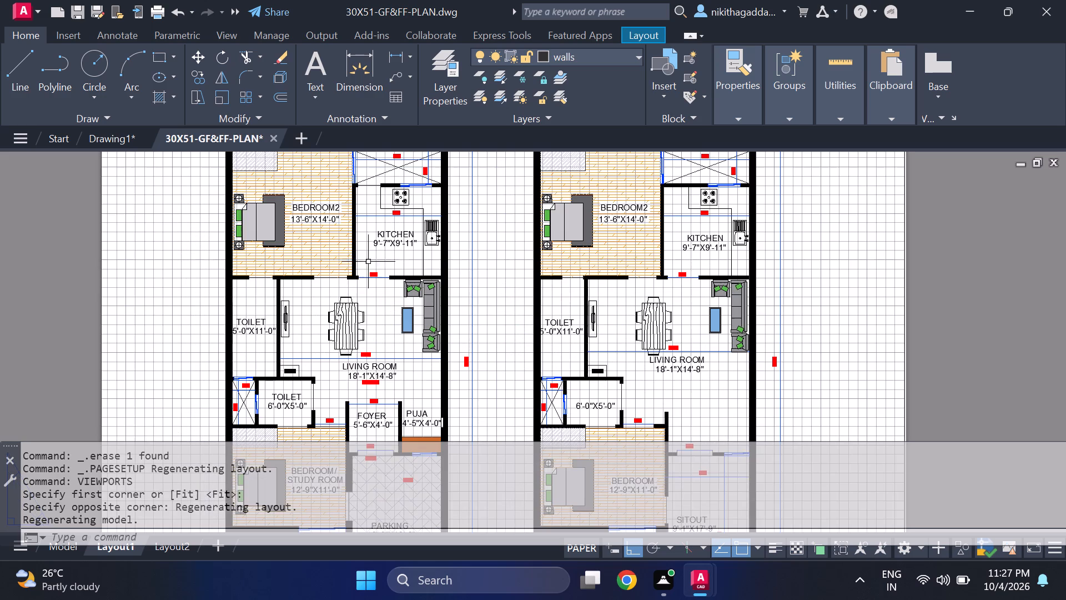
middle_click_drag(305, 263, 282, 276)
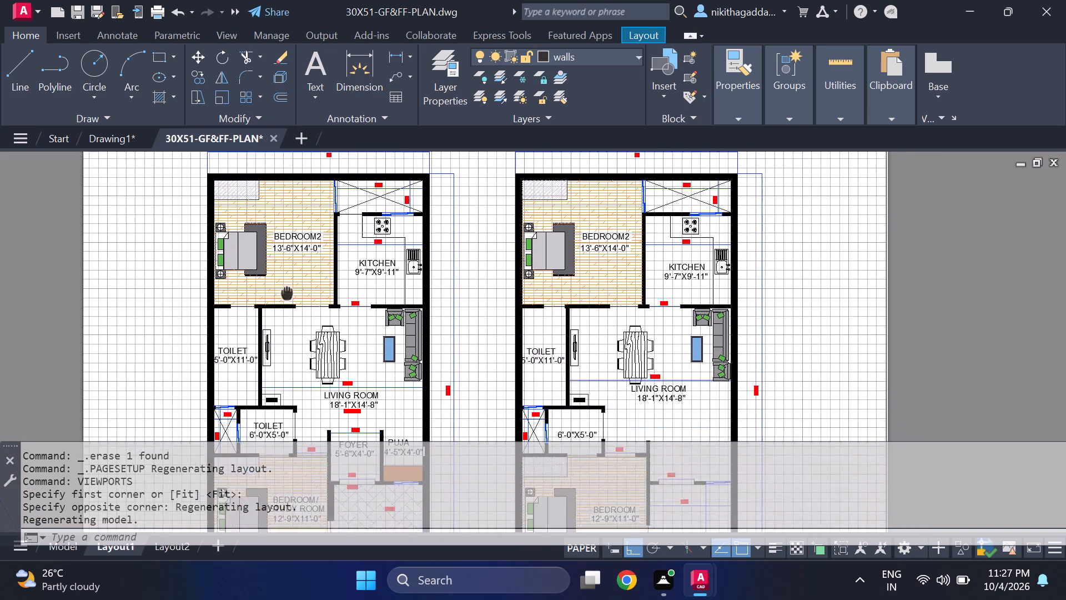
middle_click_drag(282, 276, 278, 268)
Move the viewport straight down about 1.5" so its lower border meets the sheet's bottom edge.
scroll(275, 244, "down", 2)
scroll(515, 418, "up", 2)
middle_click_drag(507, 427, 506, 366)
scroll(503, 367, "up", 1)
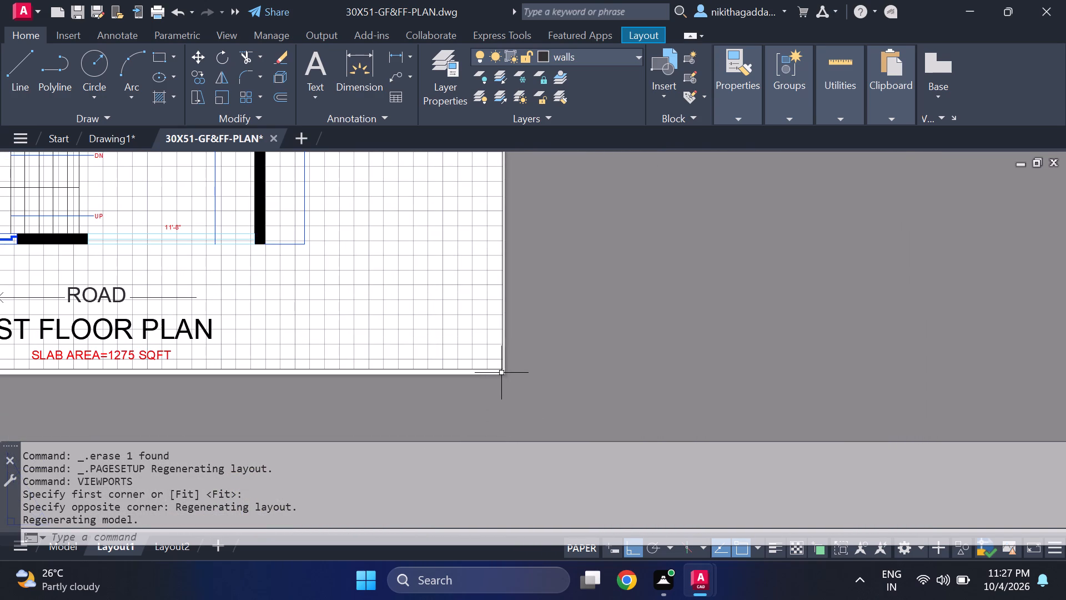
left_click(501, 371)
scroll(482, 348, "down", 2)
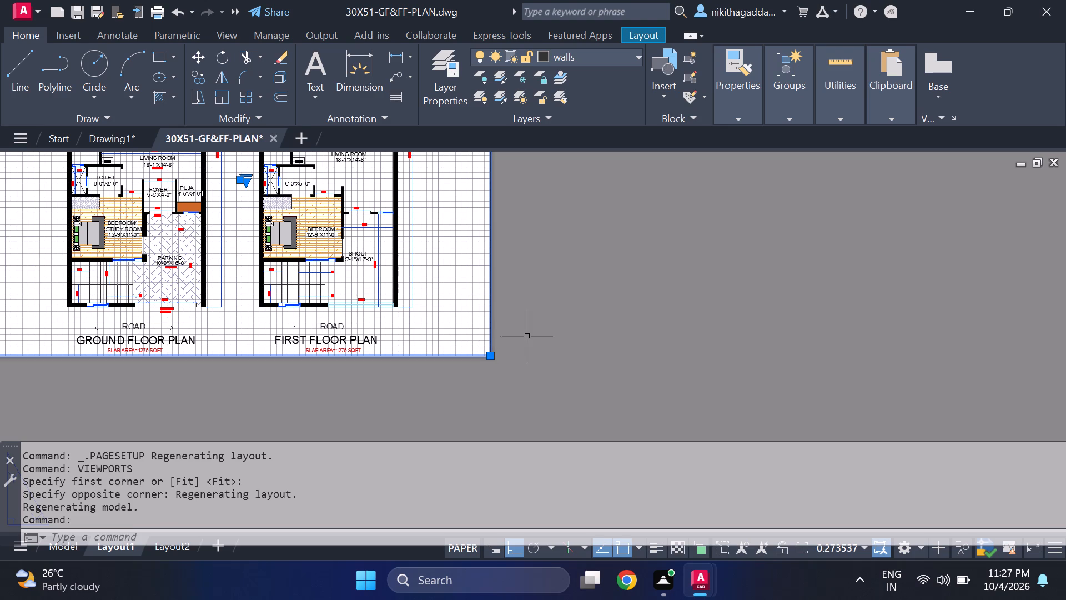
key("m")
key("Return")
scroll(430, 379, "up", 3)
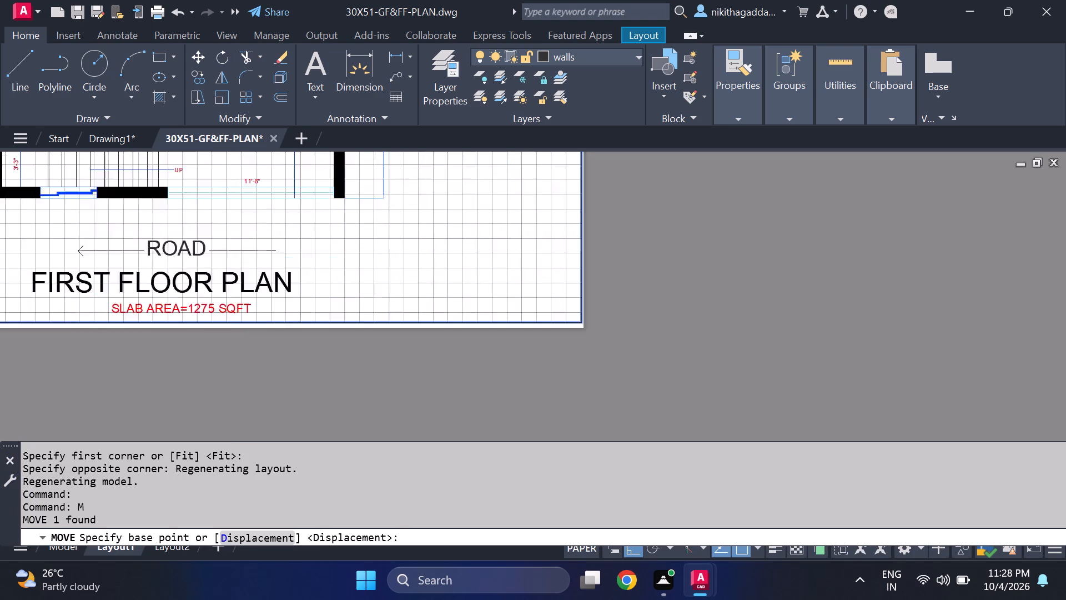
scroll(674, 287, "up", 2)
left_click(671, 289)
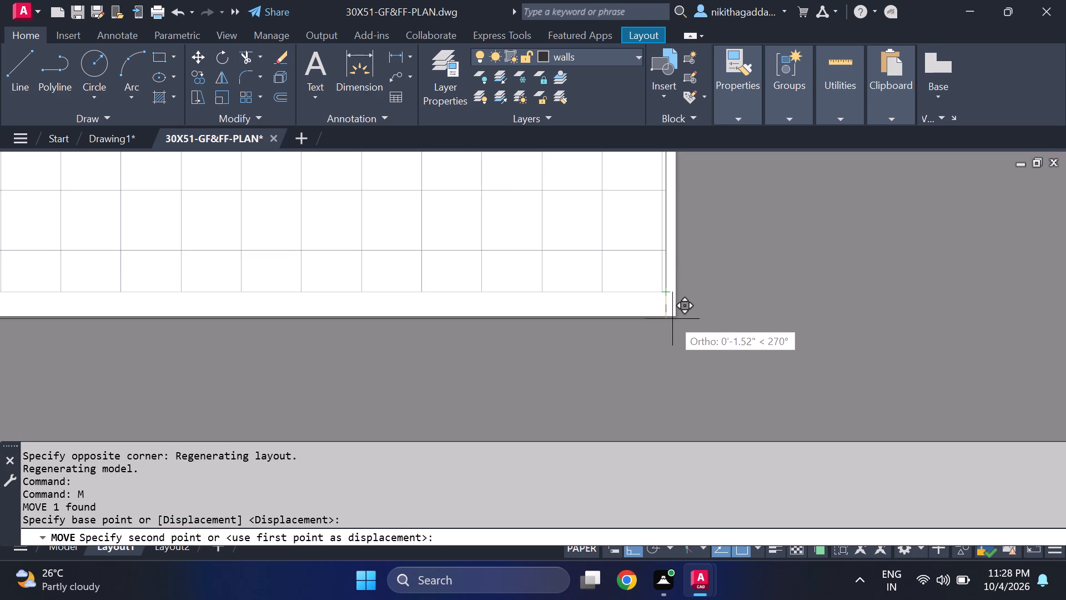
left_click(676, 316)
scroll(678, 298, "down", 3)
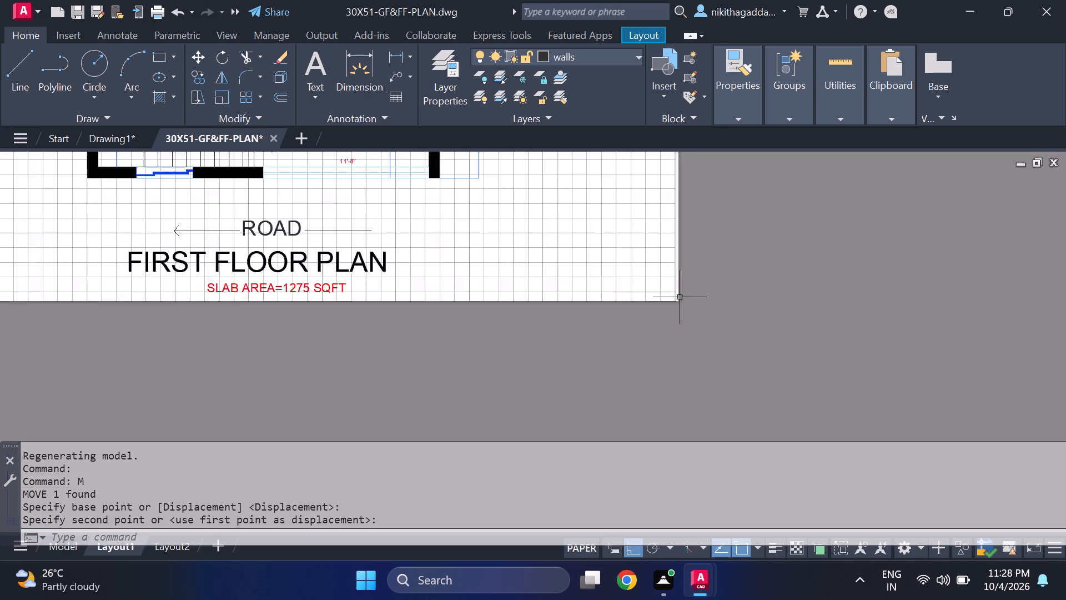
Move the viewport horizontally about 0.56" so its right border meets the sheet's right edge.
scroll(586, 273, "down", 3)
scroll(633, 279, "up", 3)
scroll(539, 283, "up", 2)
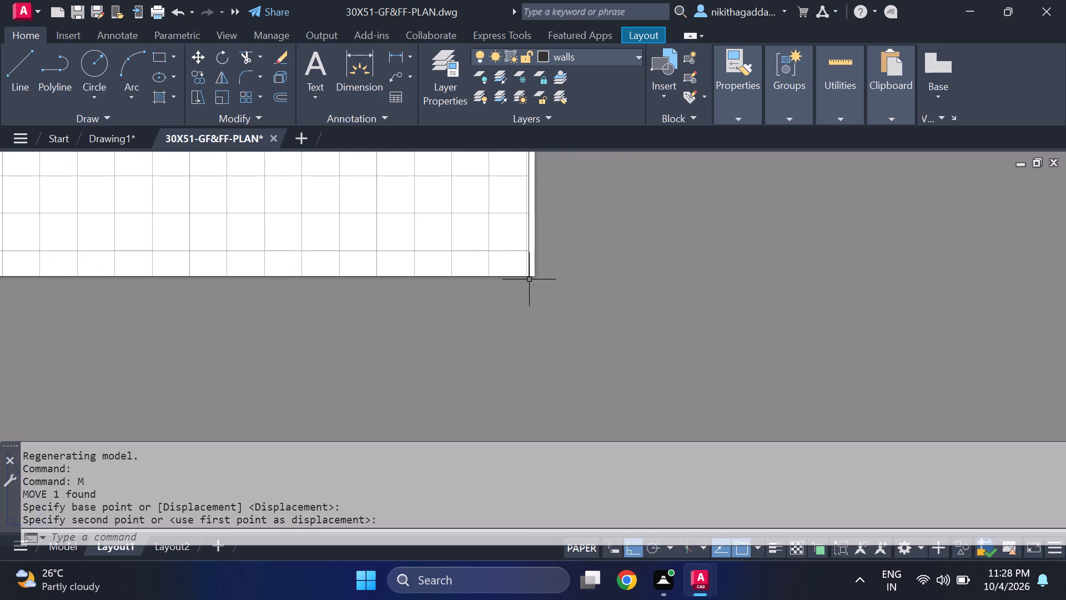
left_click(530, 275)
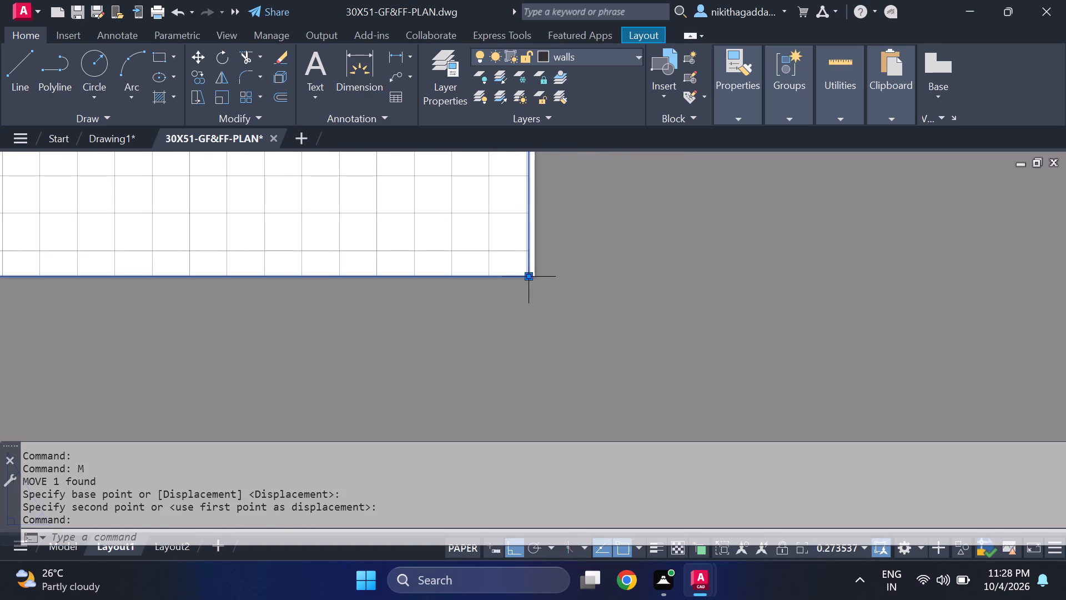
key("m")
key("Return")
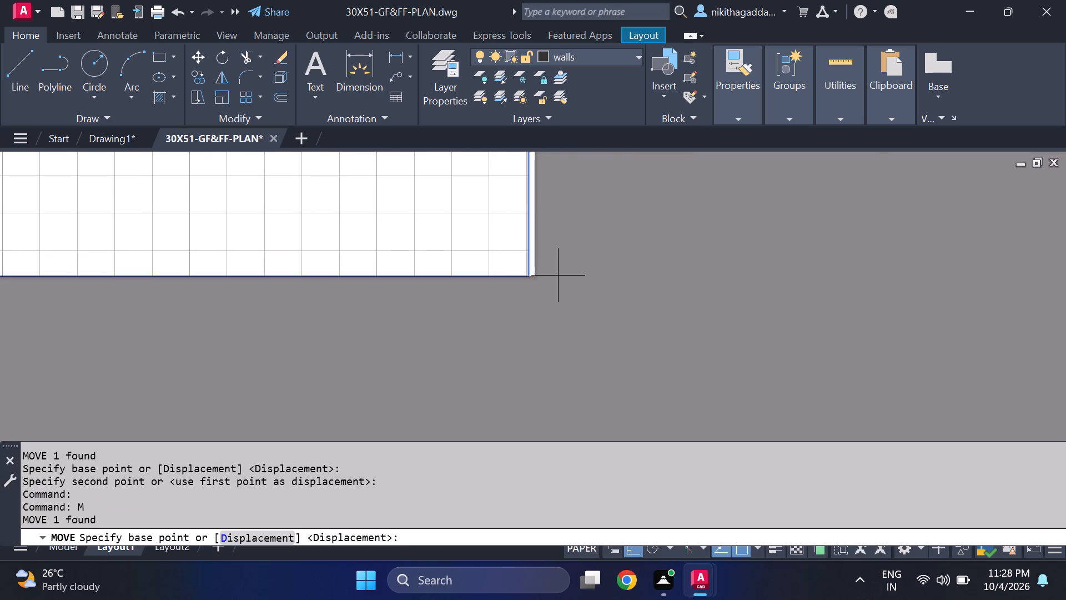
scroll(509, 272, "up", 2)
scroll(592, 284, "up", 2)
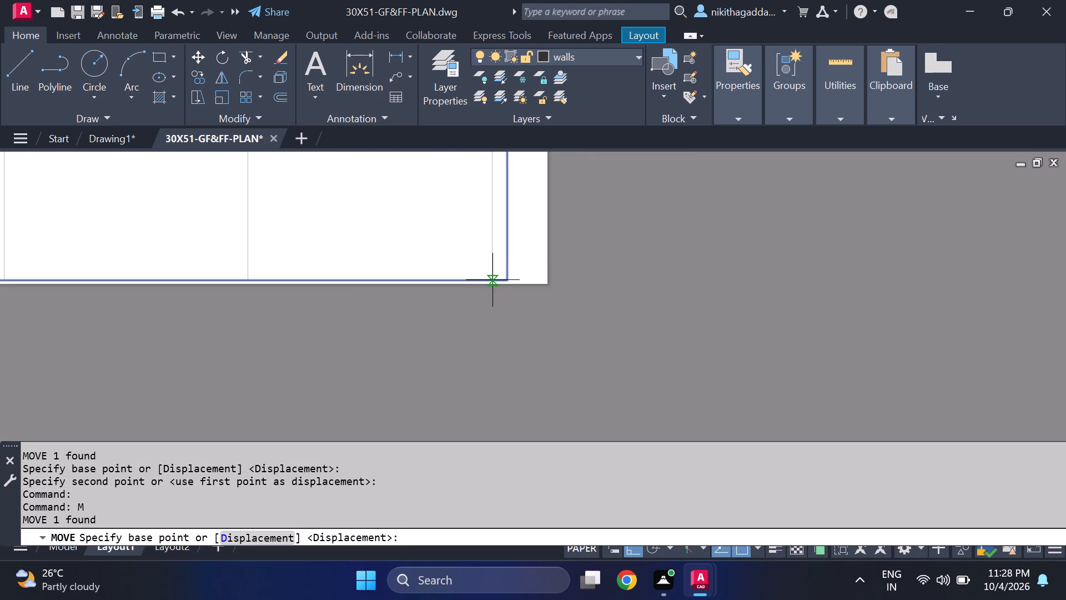
left_click(509, 279)
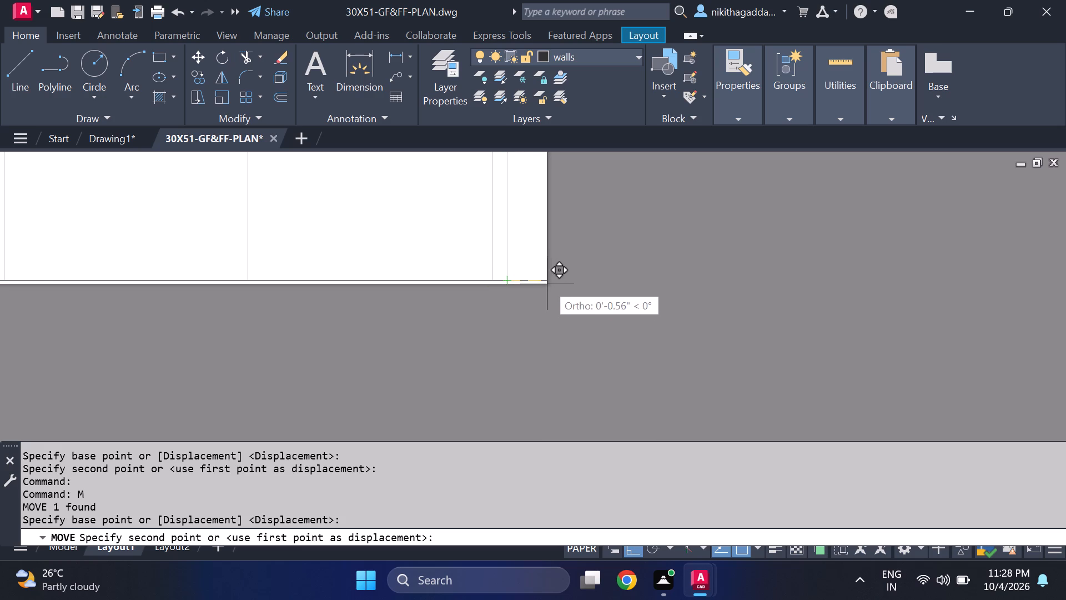
left_click(547, 283)
Review Layout1's plotter, paper size, plot scale and orientation in its page setup without changing anything.
scroll(594, 251, "down", 8)
middle_click_drag(588, 244, 614, 286)
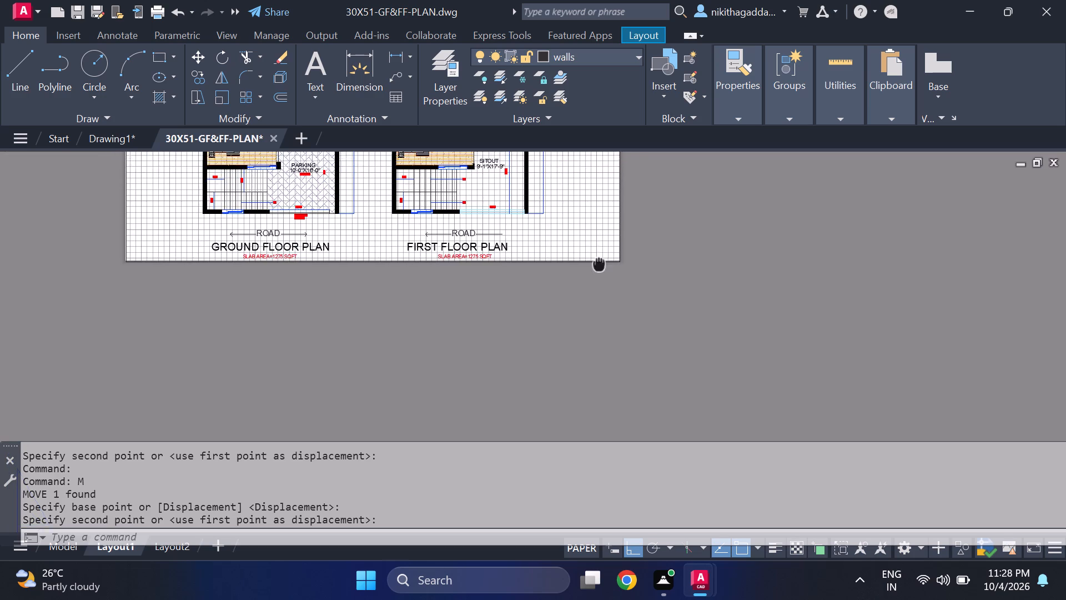
middle_click_drag(614, 286, 616, 289)
scroll(642, 321, "down", 3)
scroll(601, 258, "up", 2)
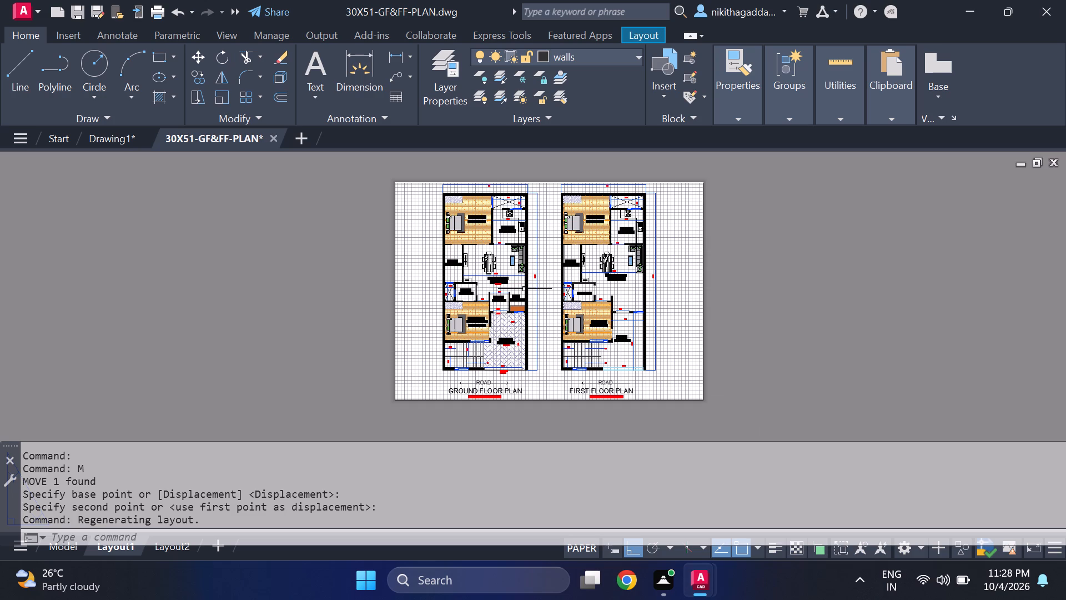
right_click(120, 546)
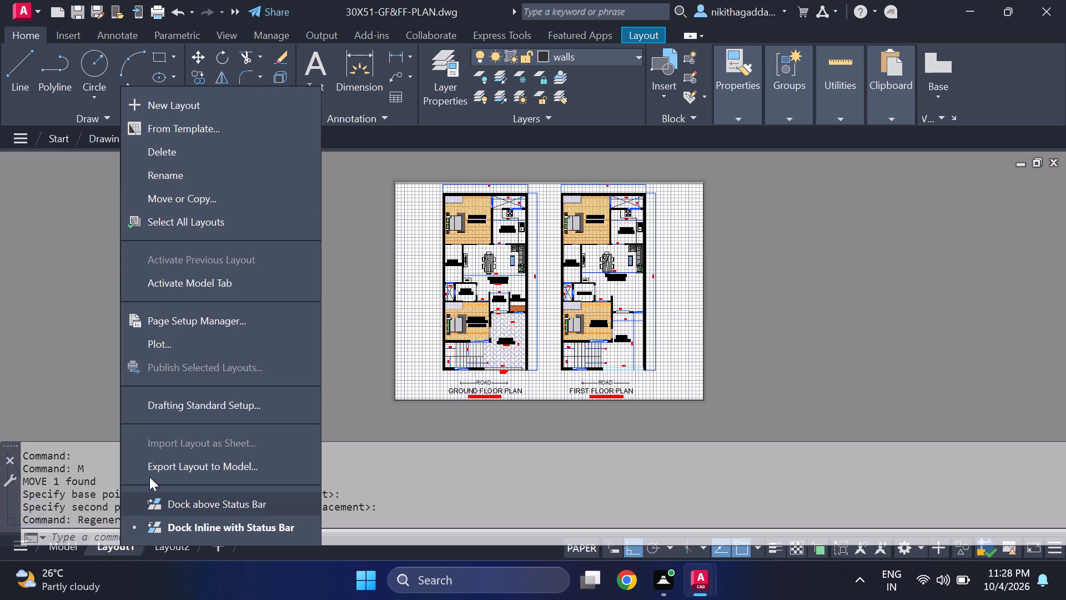
left_click(203, 321)
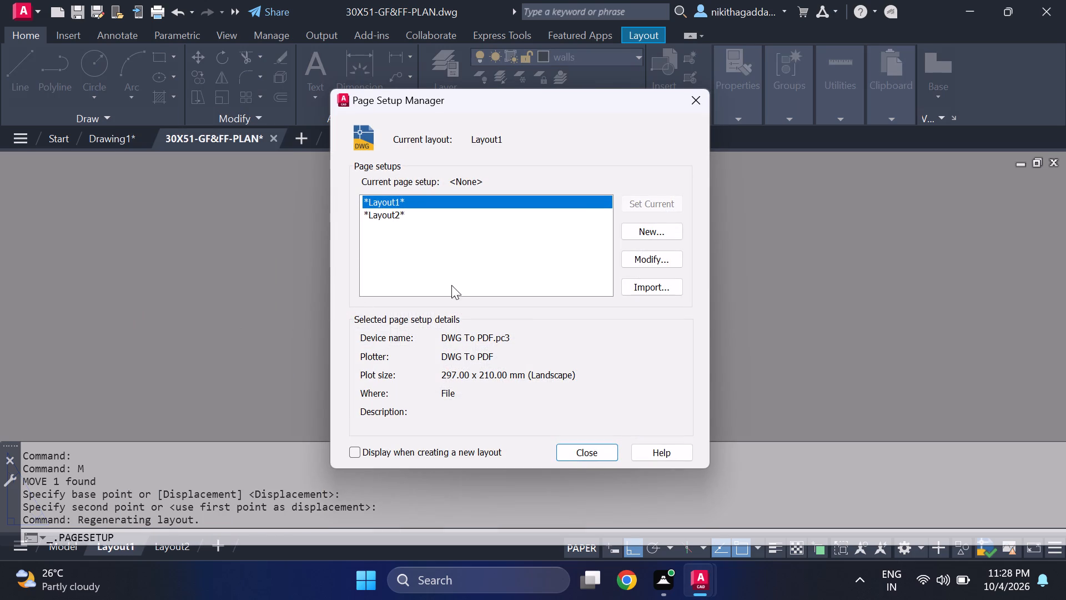
left_click(647, 264)
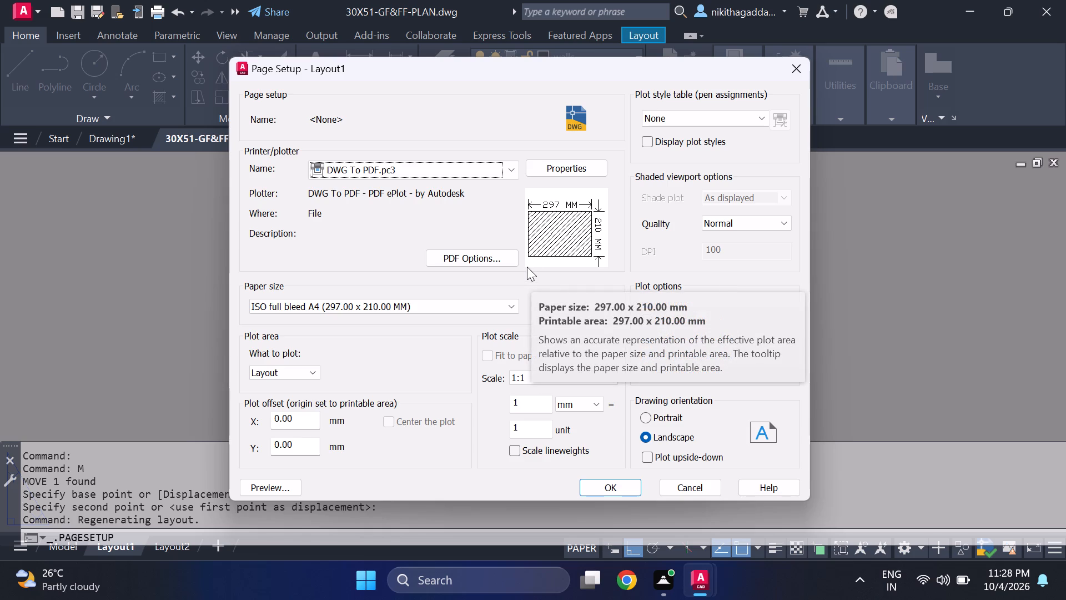
left_click(803, 72)
left_click(698, 99)
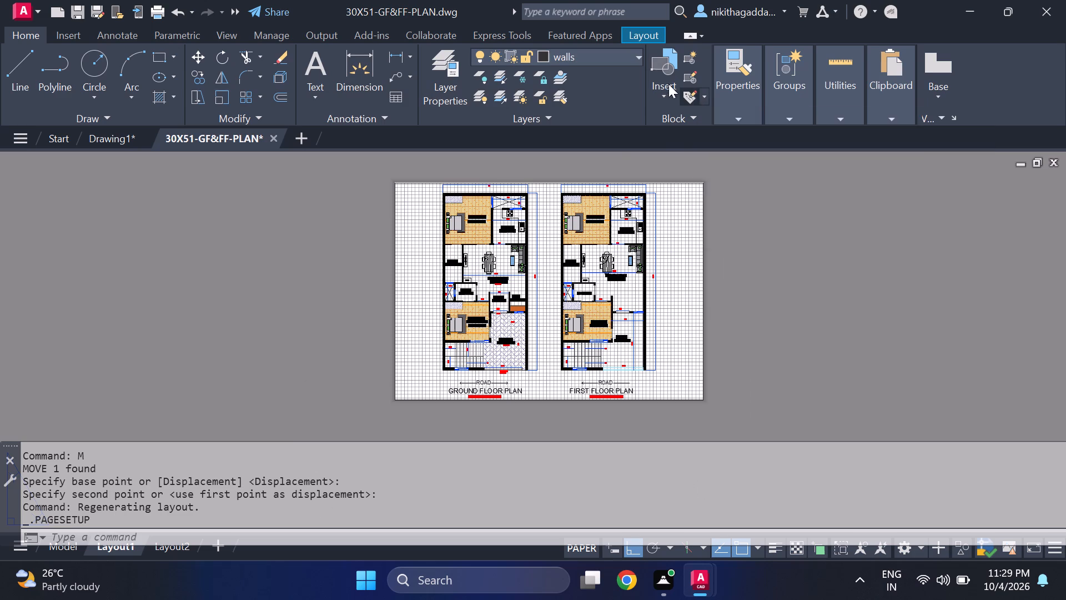
Inspect the plans in the Layout1 viewport, closing in on the ground floor's bedroom/study room and parking area.
middle_click_drag(651, 348, 648, 353)
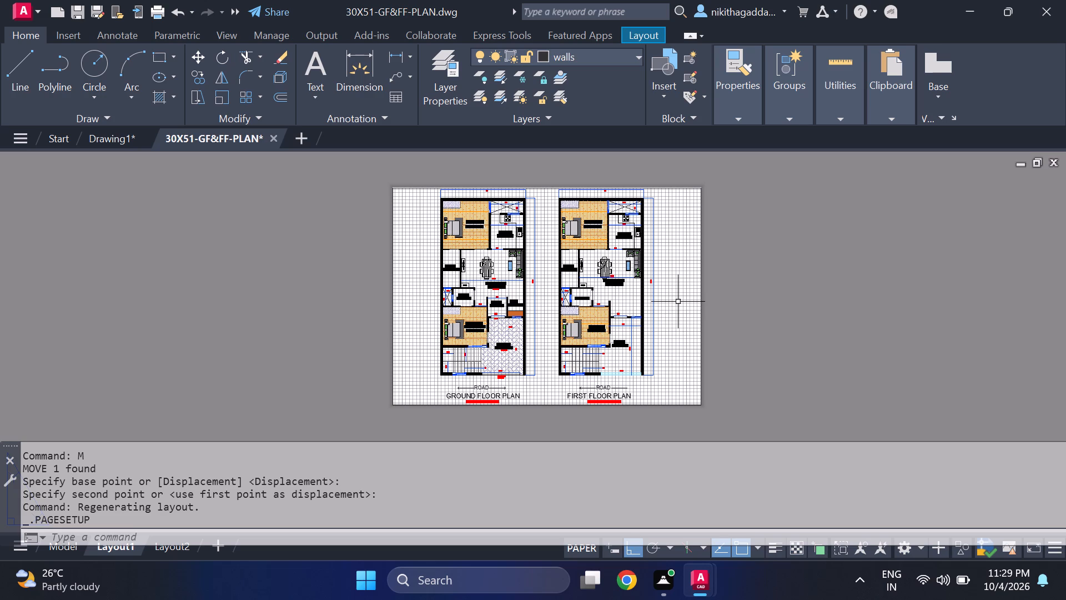
scroll(676, 298, "up", 2)
scroll(677, 279, "down", 3)
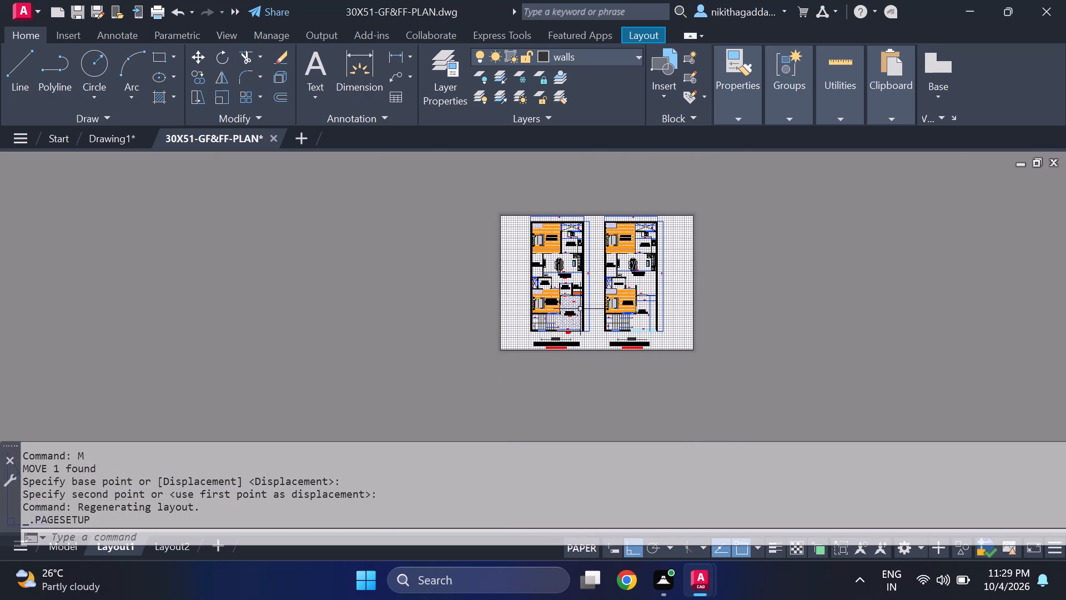
scroll(472, 302, "up", 2)
middle_click_drag(587, 306, 471, 342)
scroll(587, 306, "up", 1)
middle_click(471, 342)
scroll(465, 332, "down", 2)
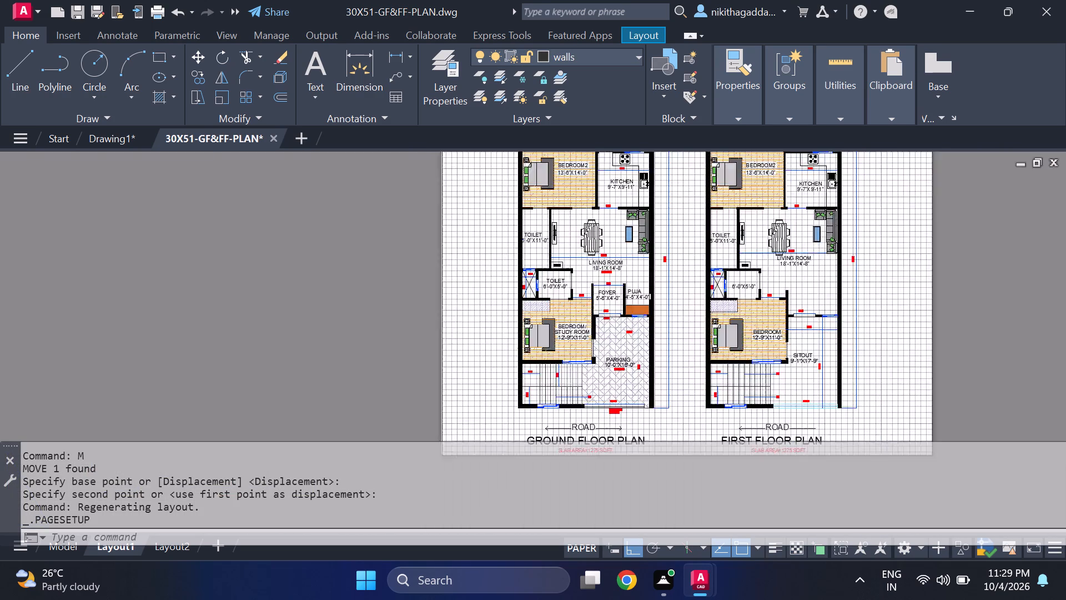
scroll(465, 323, "up", 3)
middle_click(586, 289)
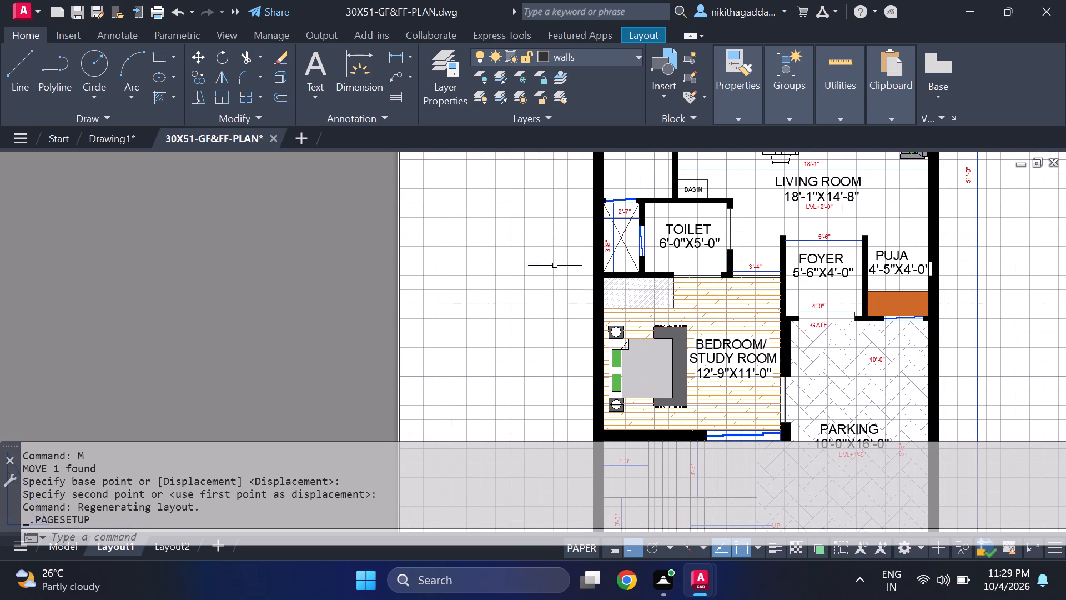
scroll(555, 265, "down", 1)
scroll(624, 334, "up", 3)
scroll(626, 327, "down", 3)
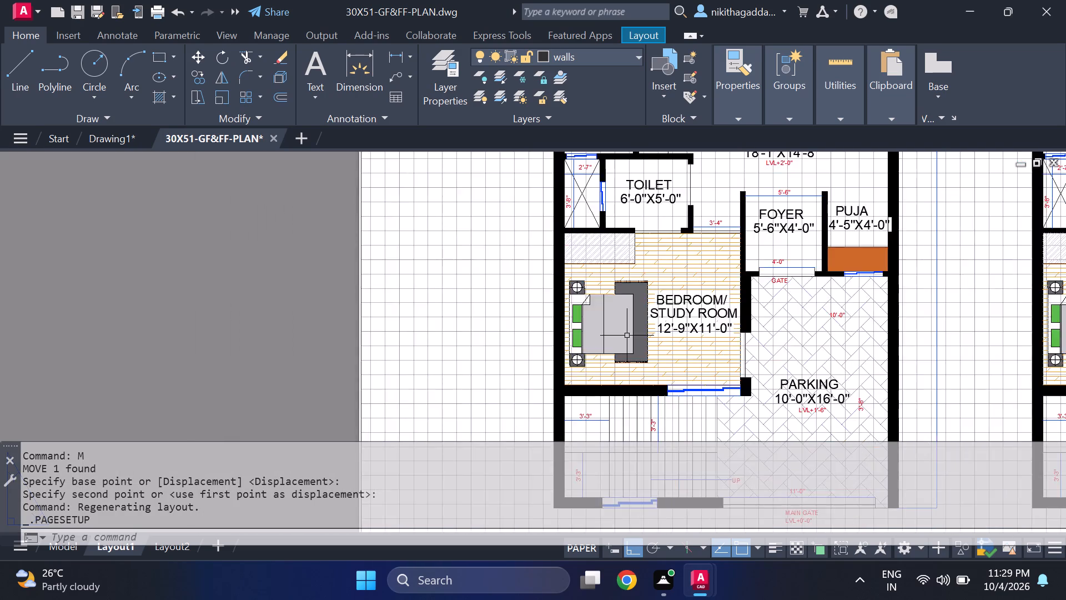
Examine the ground floor's parking and staircase area on the Layout1 sheet, ending with the full sheet in view.
middle_click_drag(727, 378, 717, 338)
scroll(718, 321, "down", 2)
scroll(718, 321, "up", 4)
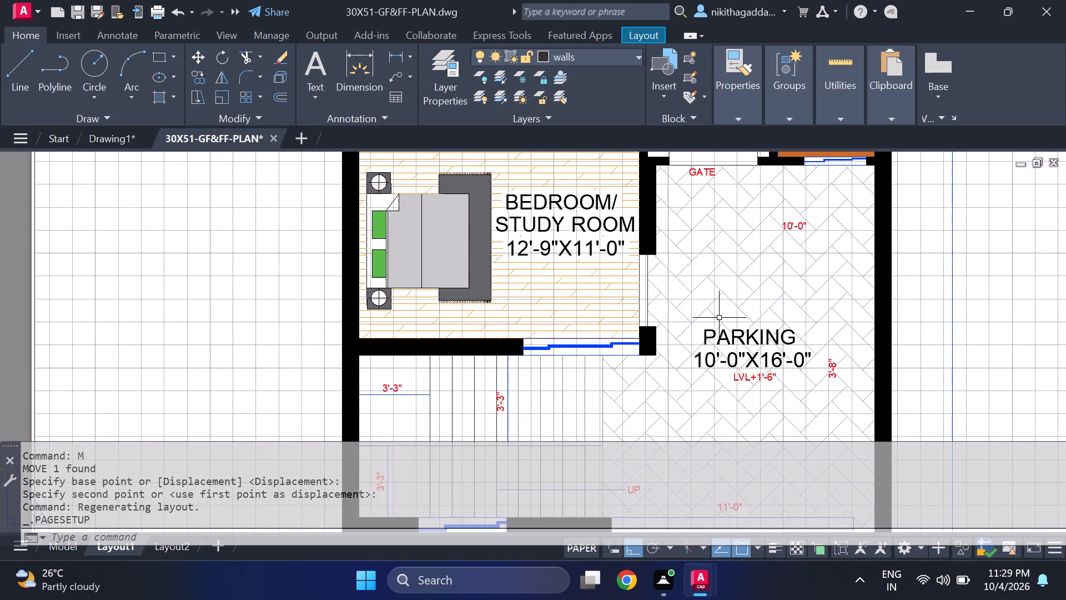
scroll(703, 319, "down", 2)
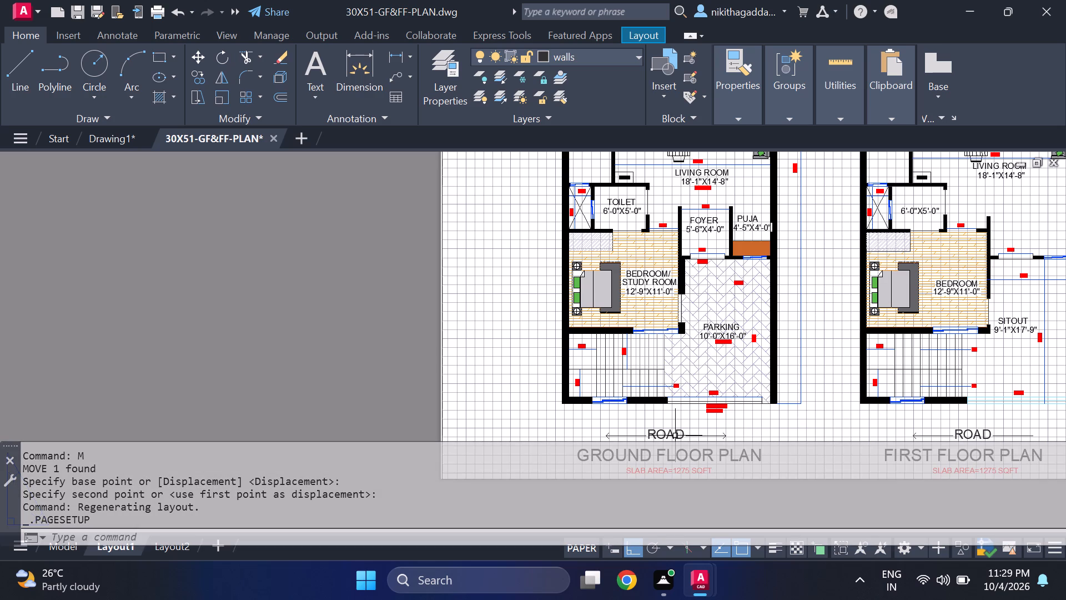
middle_click(663, 382)
middle_click(663, 382)
middle_click(663, 382)
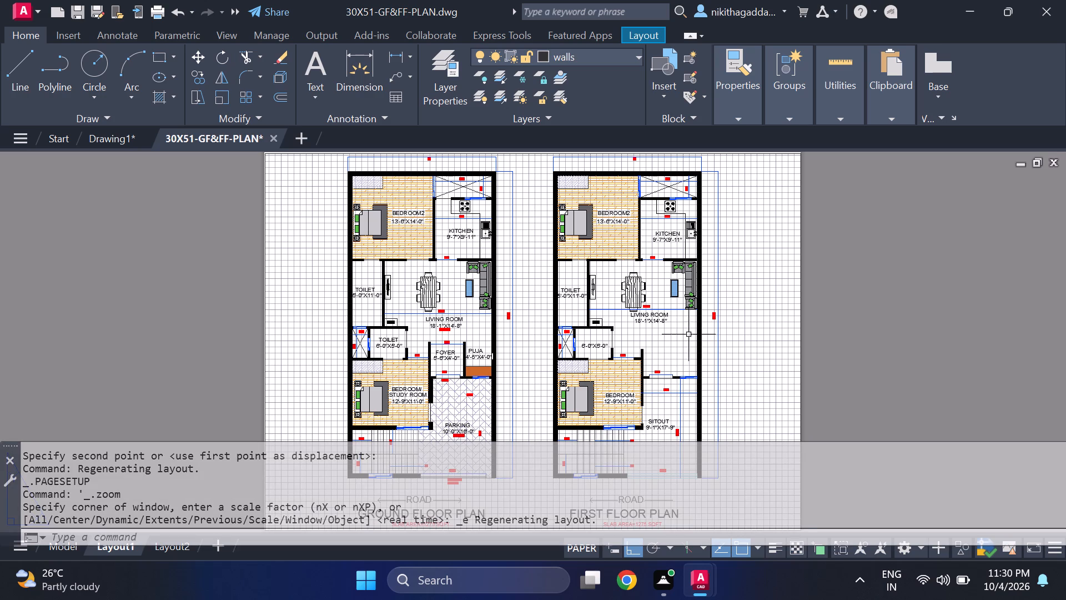
Examine the ground and first floor plans side by side on the sheet, including the living room furniture and the overall sheet fit.
scroll(611, 327, "down", 2)
scroll(582, 334, "up", 2)
middle_click_drag(582, 334, 600, 330)
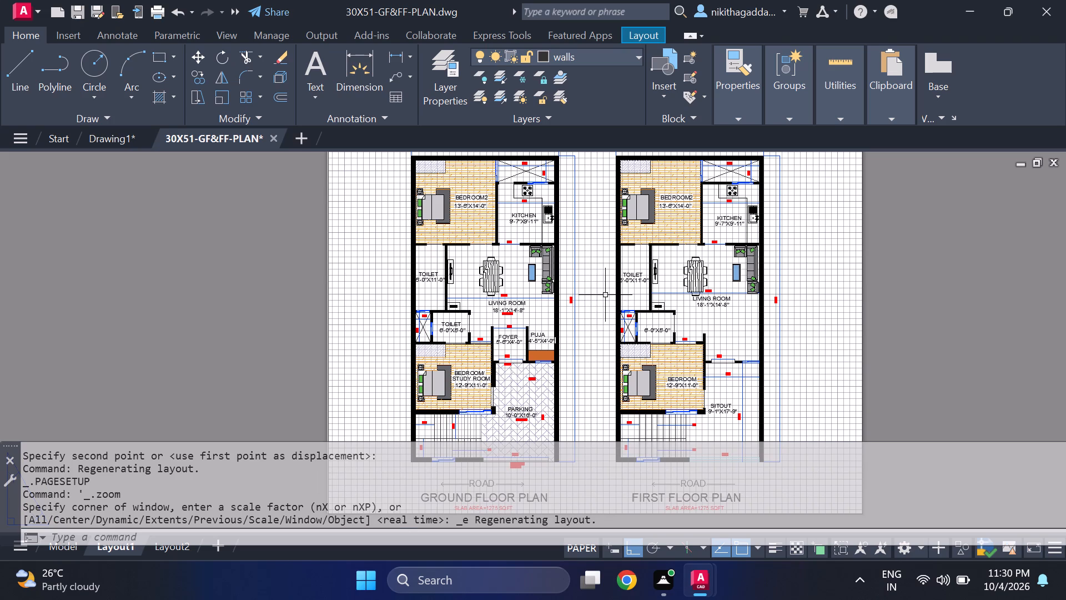
scroll(606, 294, "down", 1)
middle_click_drag(606, 294, 631, 340)
middle_click(631, 340)
scroll(630, 337, "up", 2)
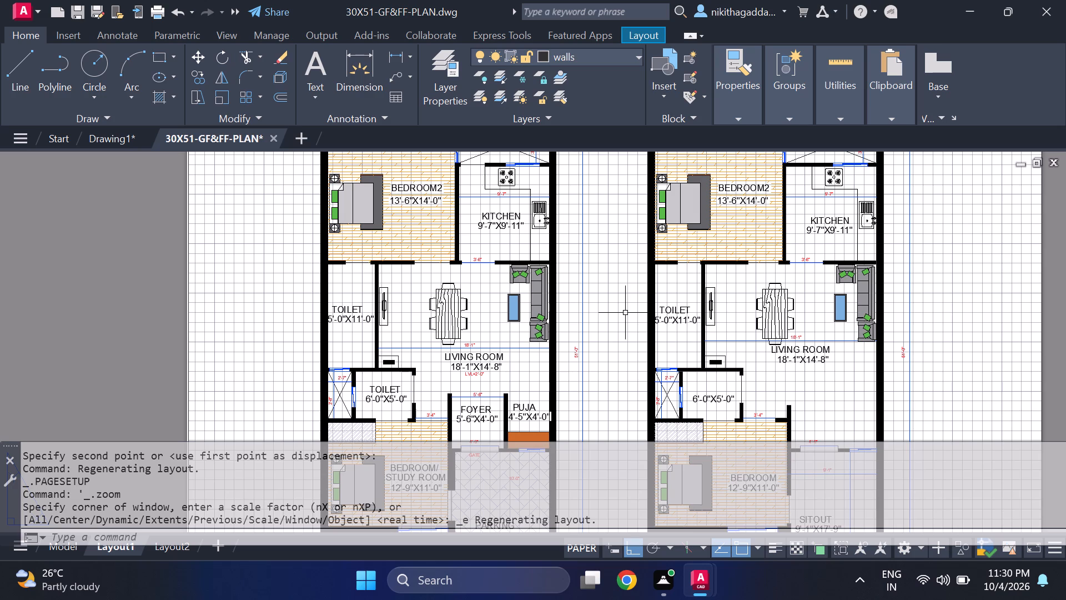
scroll(625, 313, "up", 2)
scroll(625, 313, "down", 1)
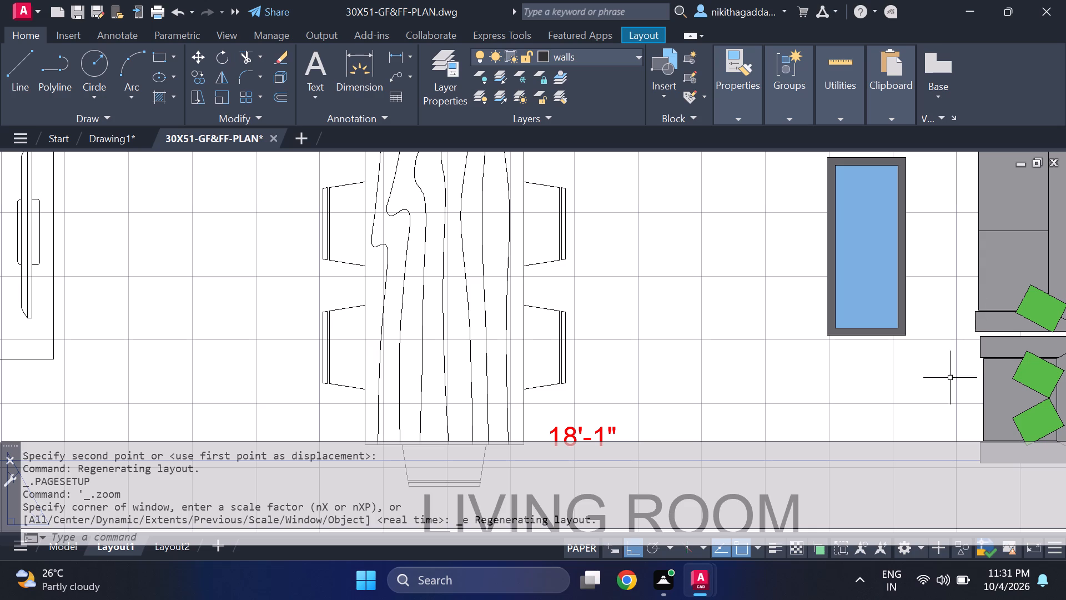
scroll(791, 364, "down", 3)
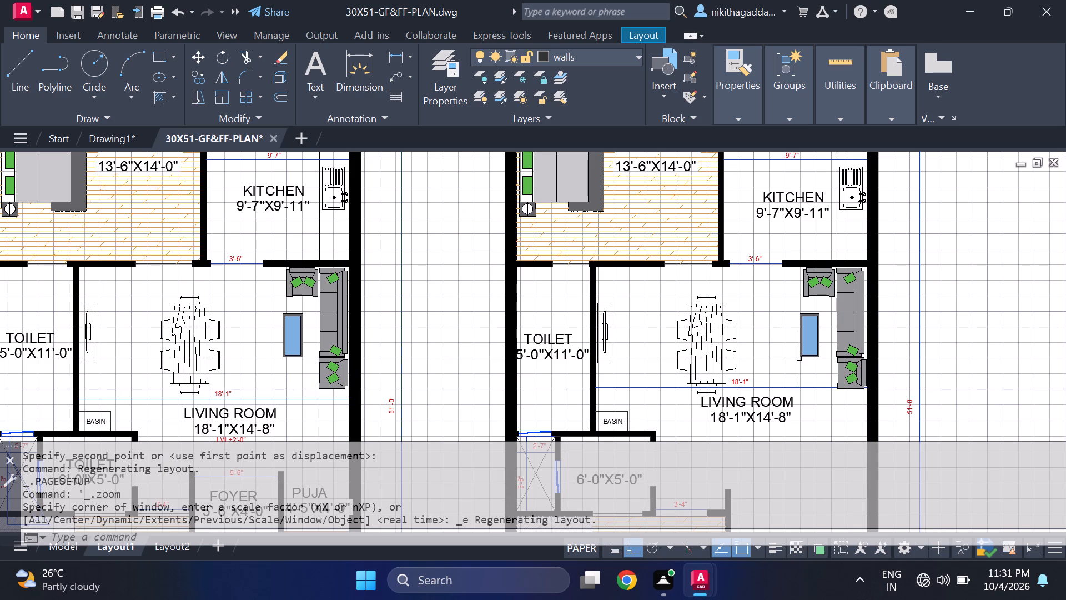
scroll(799, 358, "down", 1)
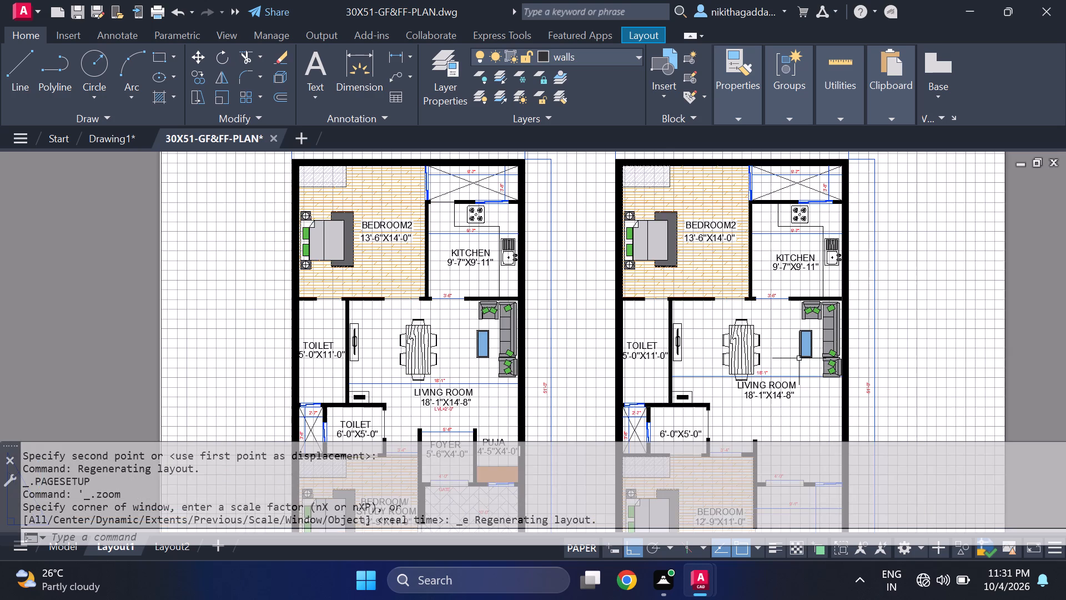
scroll(787, 353, "down", 2)
middle_click_drag(787, 351, 743, 312)
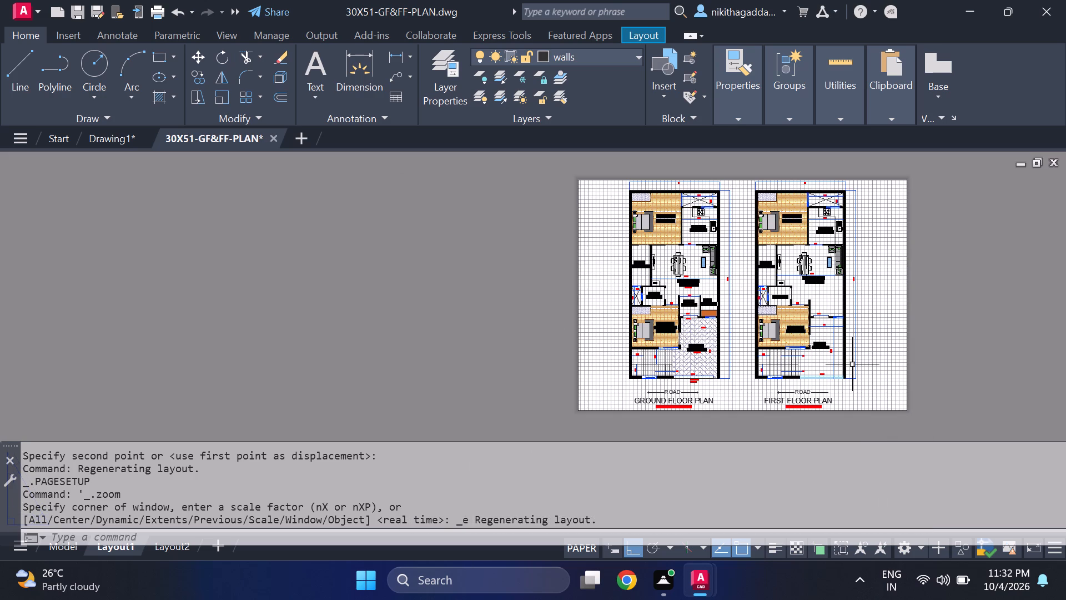
middle_click_drag(856, 358, 866, 371)
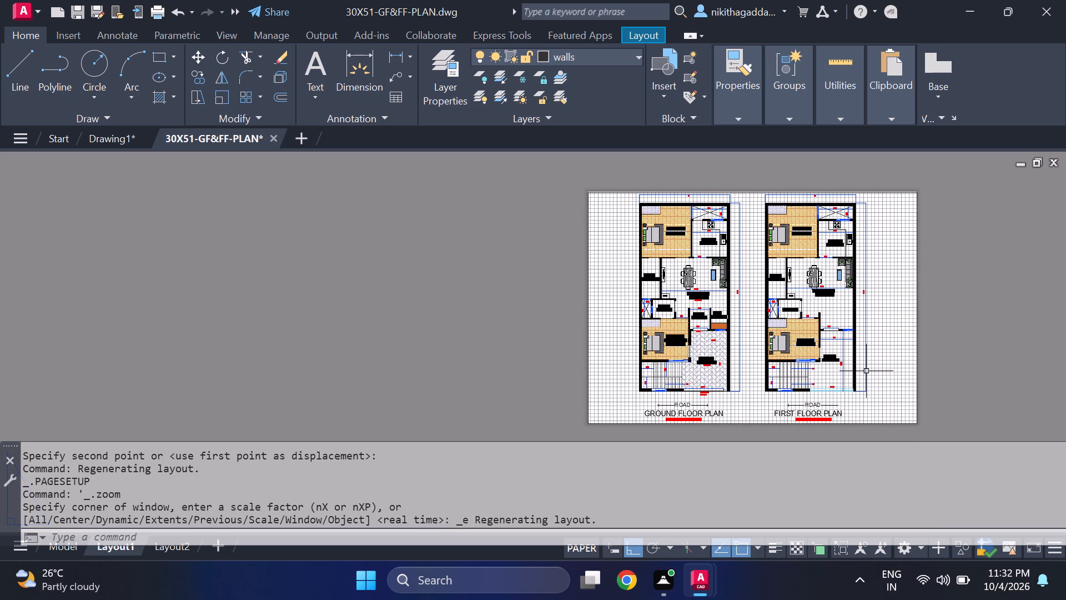
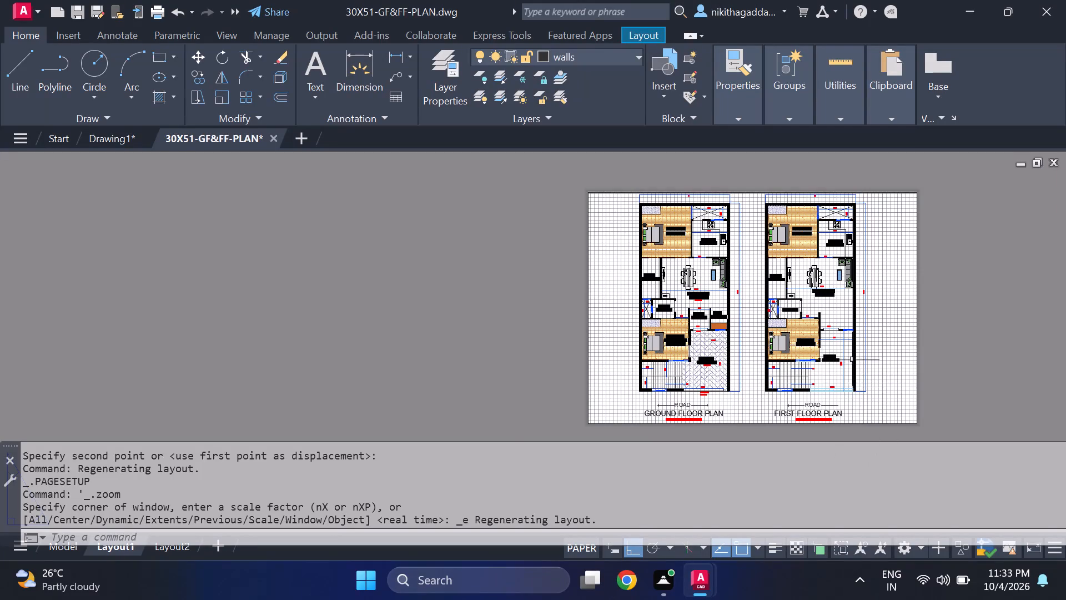
Examine how the ground and first floor plans sit on the Layout1 sheet, including the first floor's bedroom and sitout side.
middle_click_drag(759, 315, 680, 358)
middle_click(680, 358)
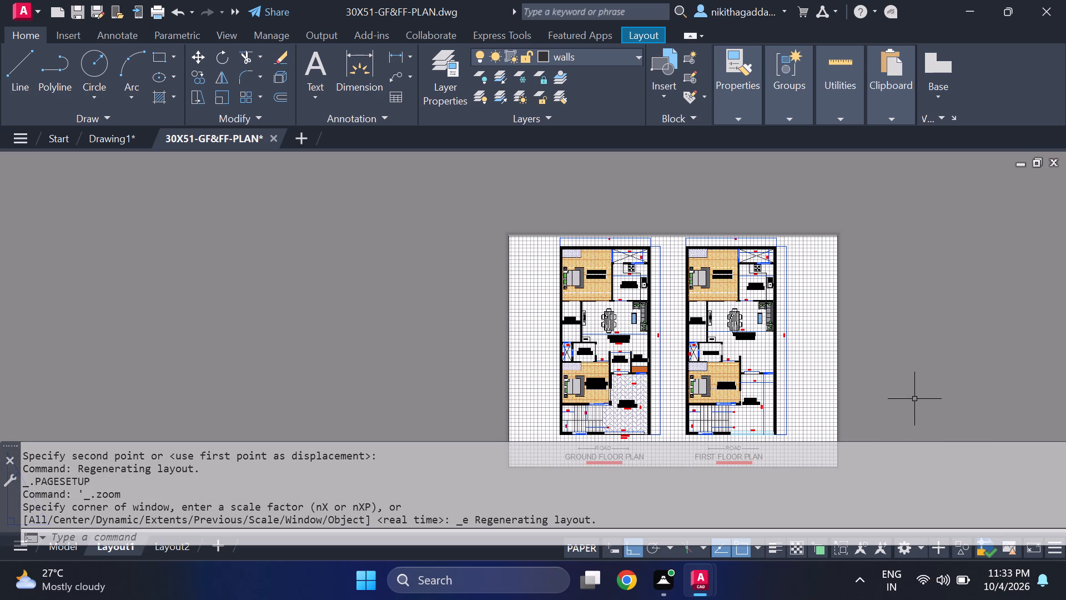
scroll(914, 399, "up", 2)
middle_click_drag(909, 395, 824, 407)
scroll(757, 384, "down", 2)
middle_click_drag(737, 385, 731, 378)
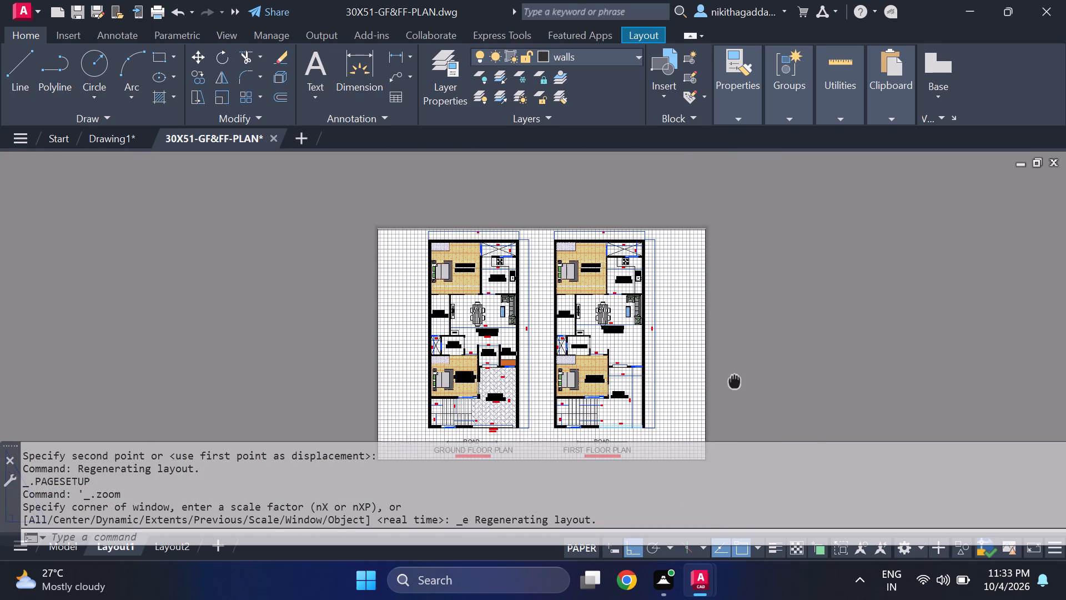
middle_click_drag(731, 378, 721, 365)
scroll(721, 365, "up", 2)
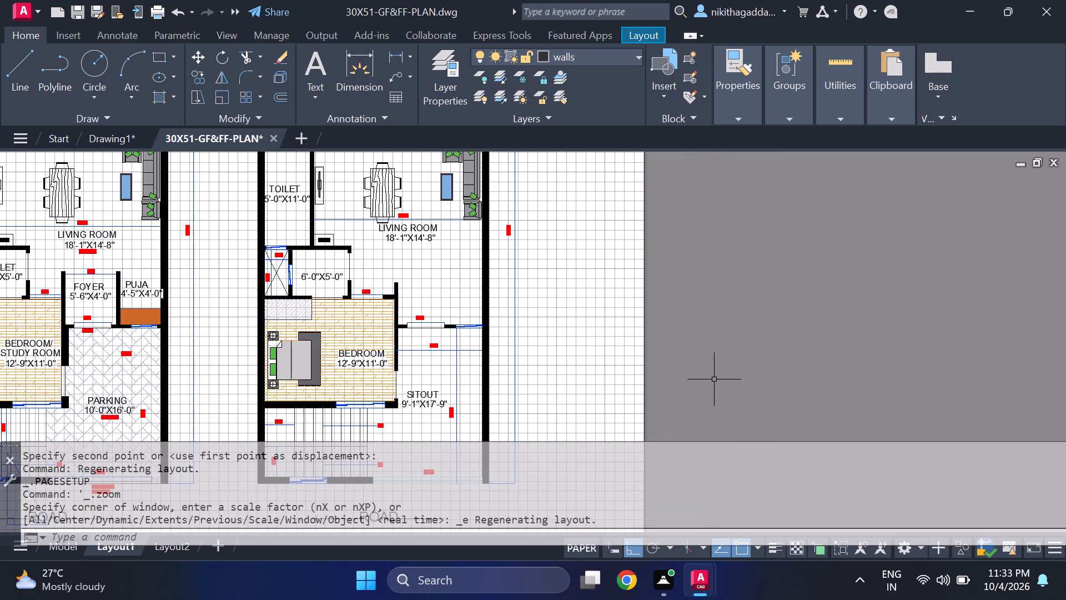
scroll(713, 382, "down", 2)
middle_click(712, 382)
scroll(712, 382, "up", 1)
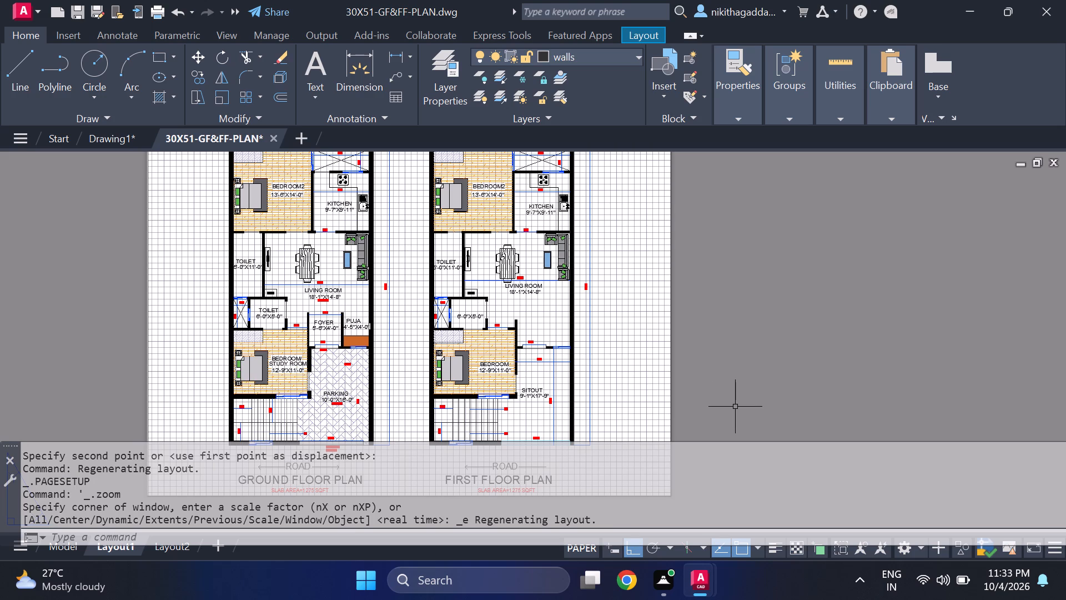
scroll(753, 396, "down", 1)
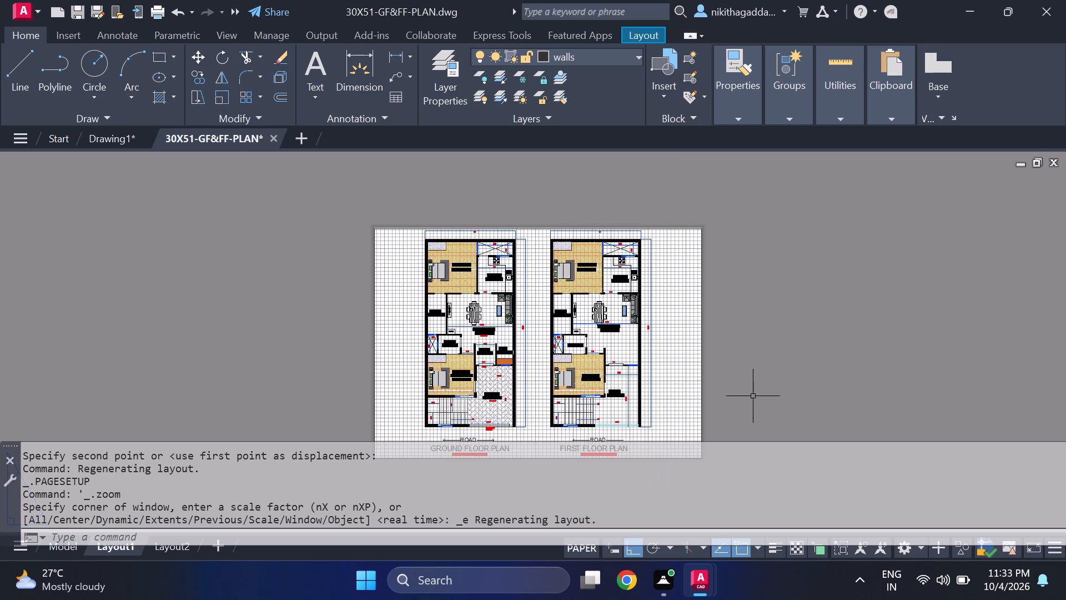
Examine the first floor's living room and toilet area on the Layout1 sheet, and compare both plans within the full sheet.
scroll(636, 372, "up", 1)
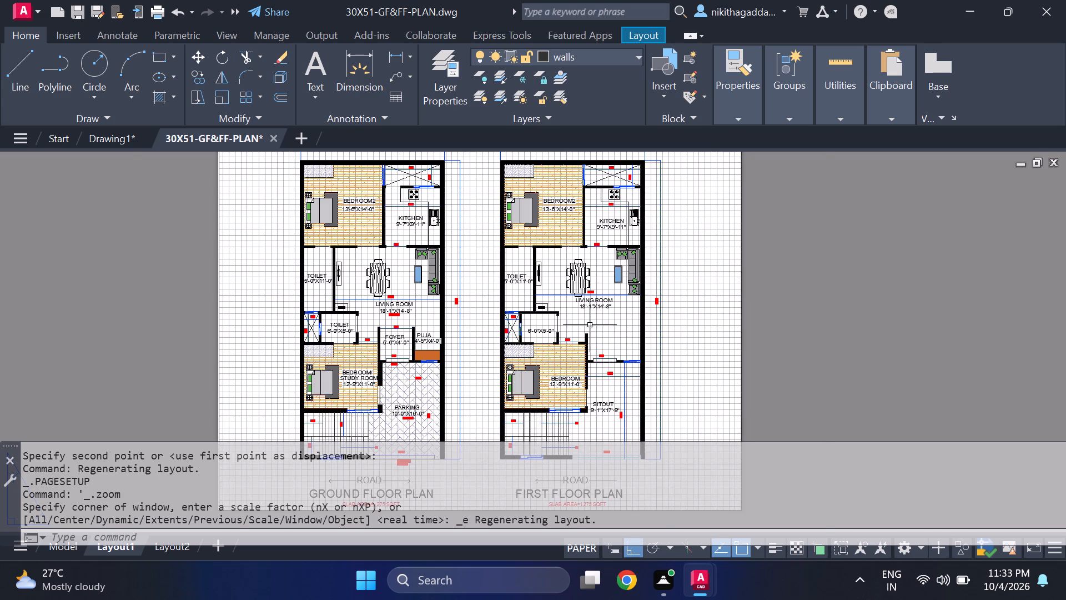
scroll(596, 311, "up", 2)
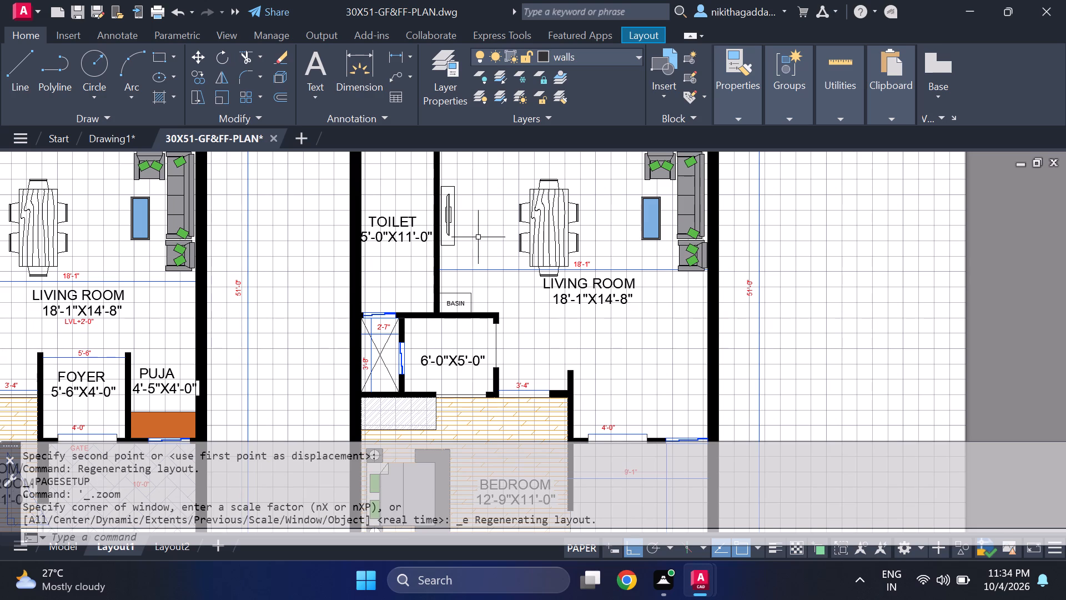
scroll(449, 287, "down", 2)
middle_click_drag(446, 293, 441, 275)
scroll(443, 280, "down", 1)
scroll(445, 274, "up", 1)
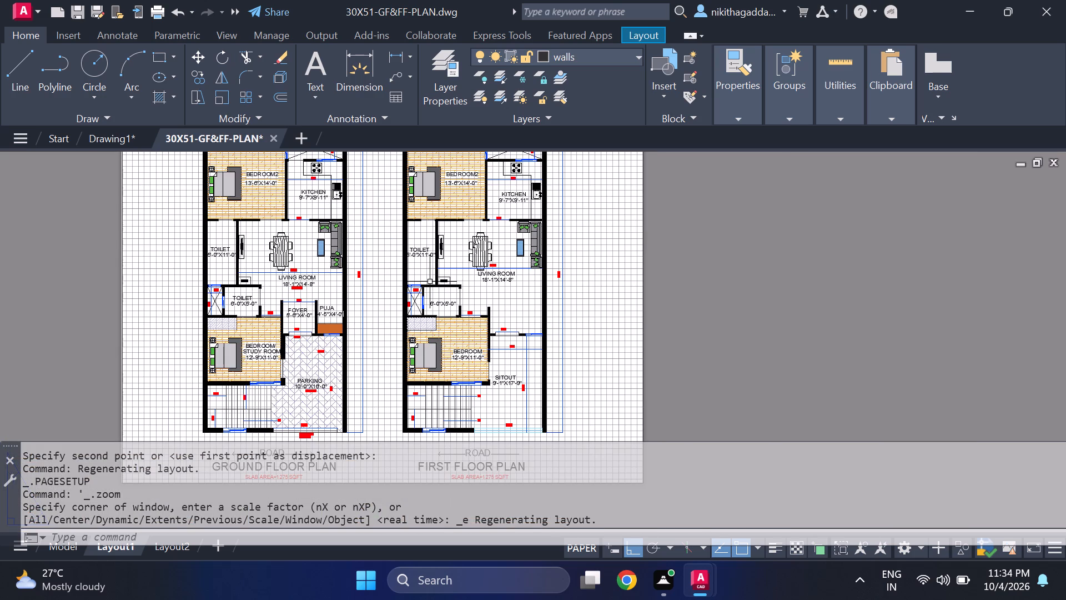
middle_click_drag(429, 282, 428, 306)
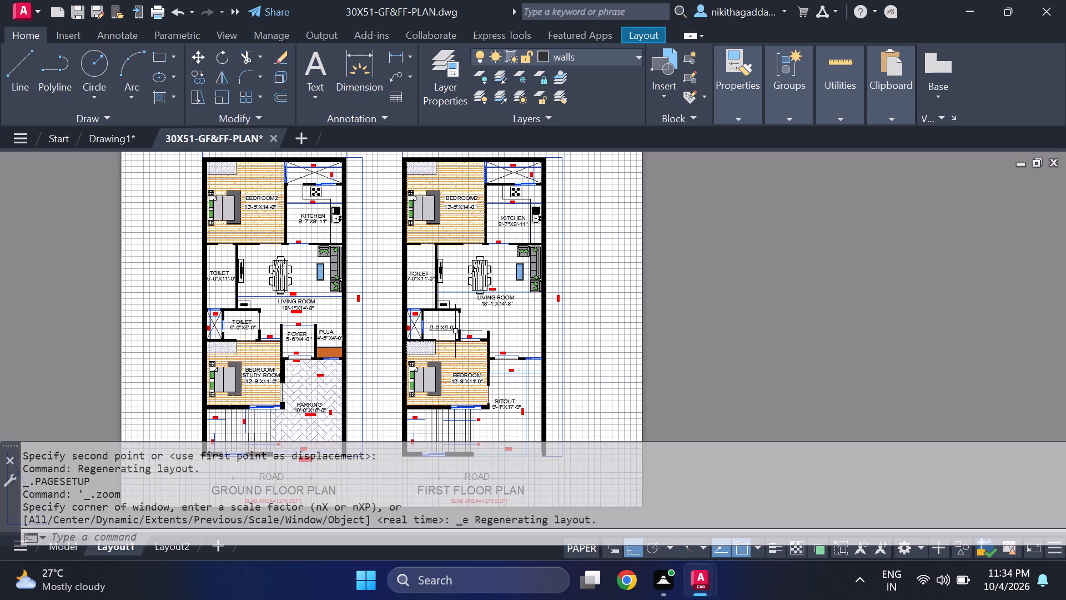
scroll(456, 331, "down", 1)
middle_click_drag(457, 329, 467, 299)
scroll(467, 301, "up", 1)
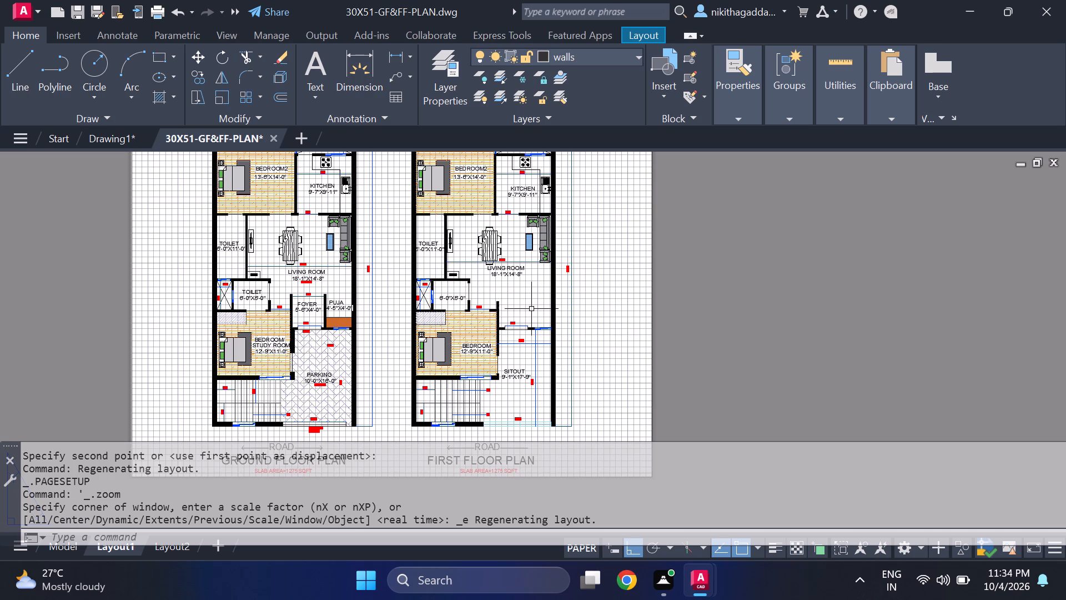
scroll(614, 295, "down", 1)
middle_click_drag(608, 297, 640, 294)
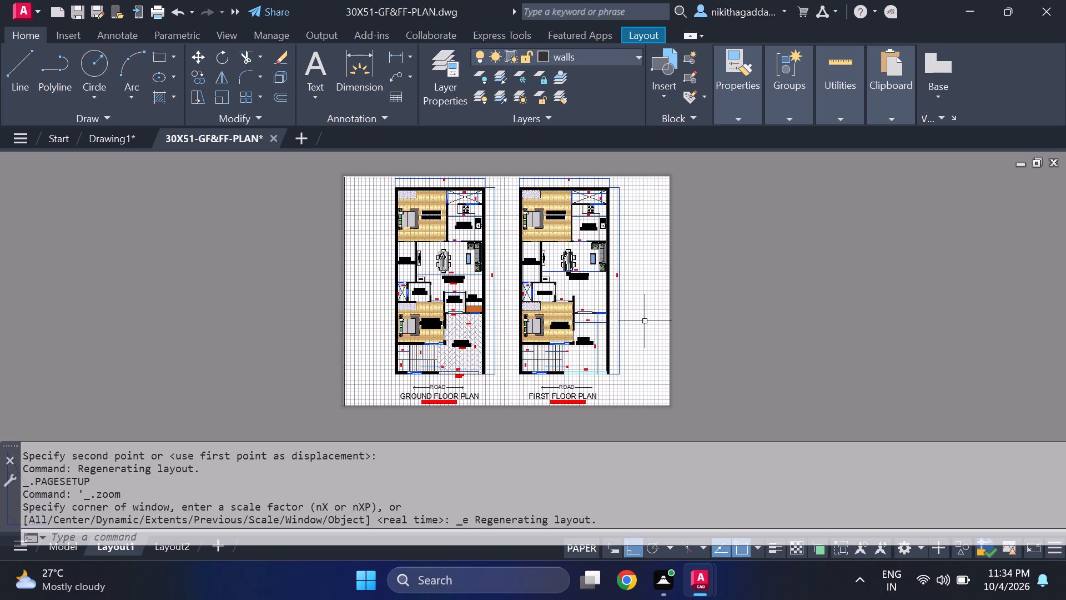
scroll(641, 327, "down", 1)
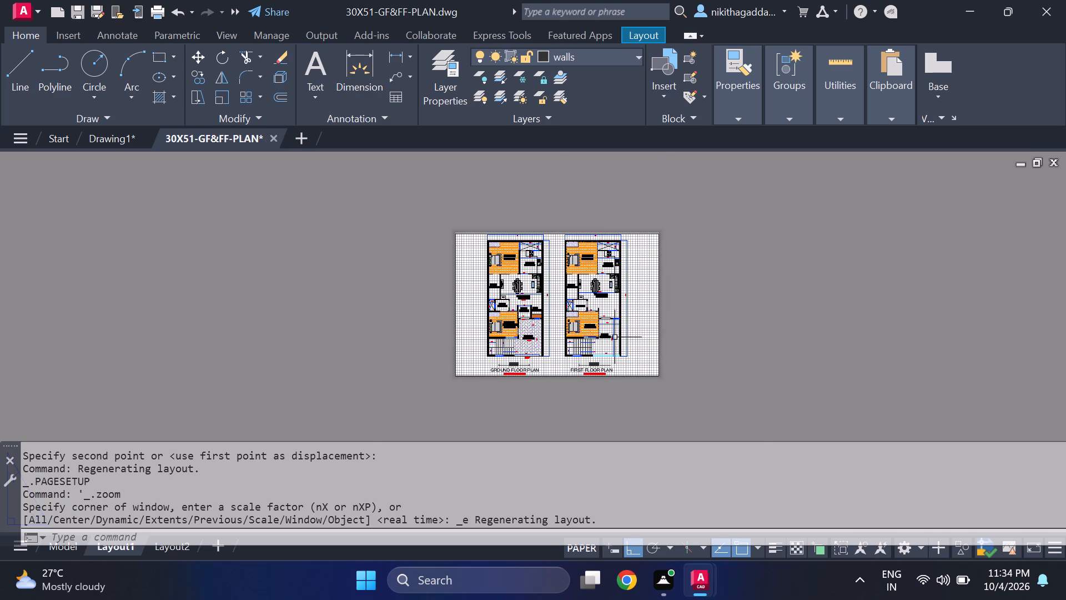
scroll(591, 327, "up", 2)
middle_click_drag(622, 328, 587, 375)
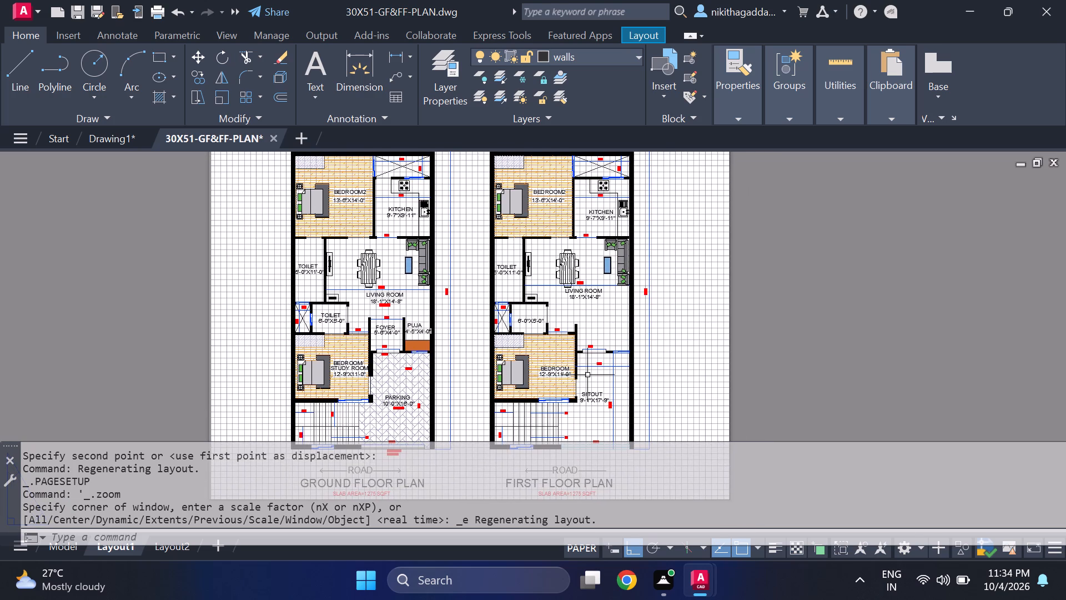
Inspect the first floor's bedroom and sitout area alongside the matching ground floor rooms on the sheet.
scroll(556, 331, "up", 1)
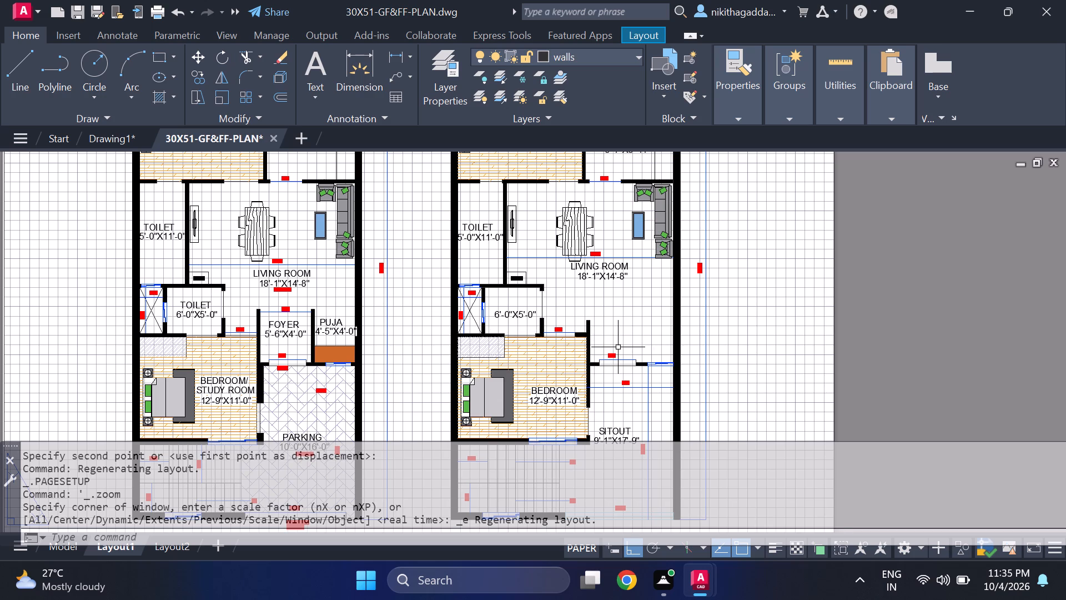
scroll(618, 347, "down", 1)
middle_click_drag(577, 347, 617, 324)
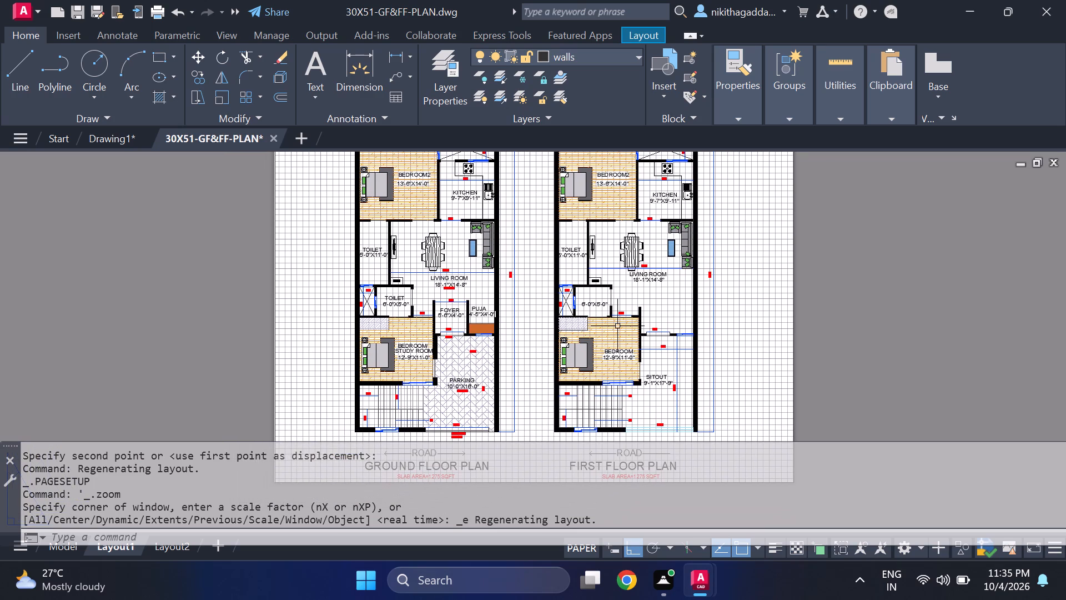
scroll(636, 311, "down", 1)
middle_click_drag(638, 336, 635, 334)
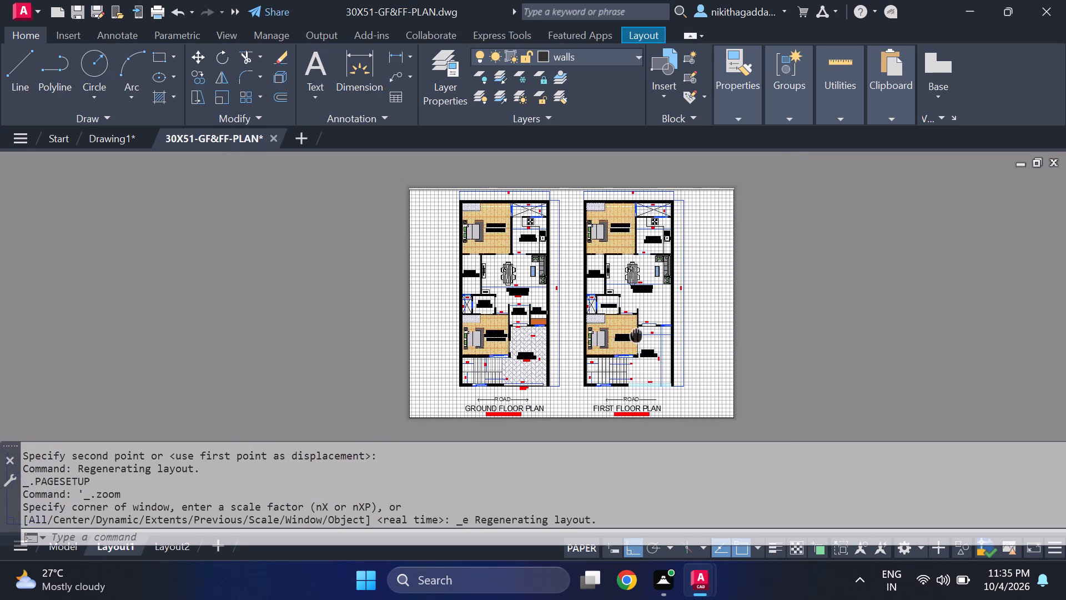
middle_click_drag(635, 334, 627, 318)
scroll(626, 311, "up", 2)
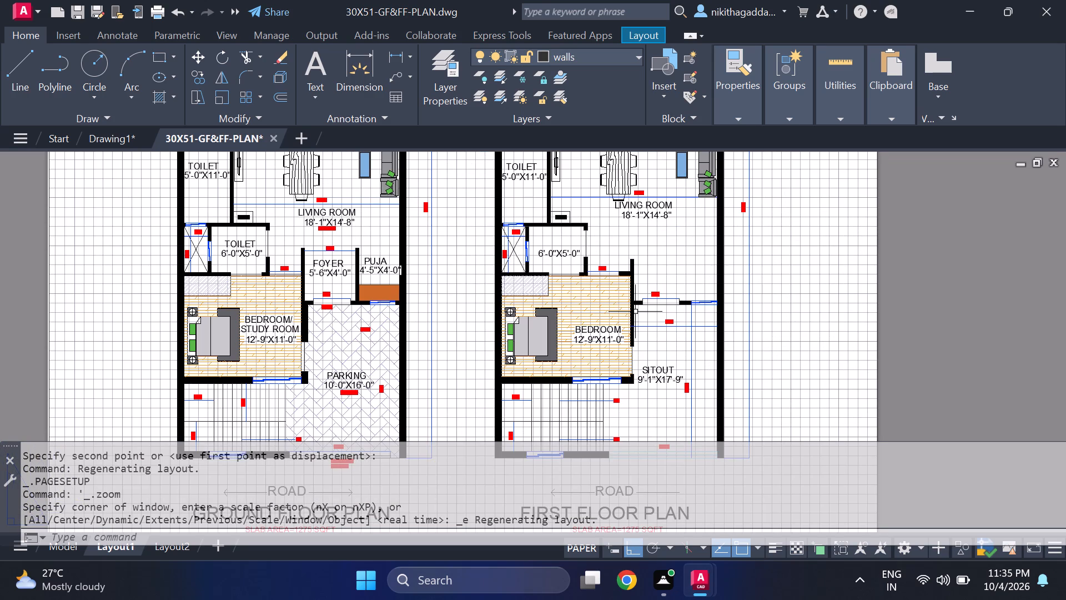
middle_click_drag(625, 284, 619, 304)
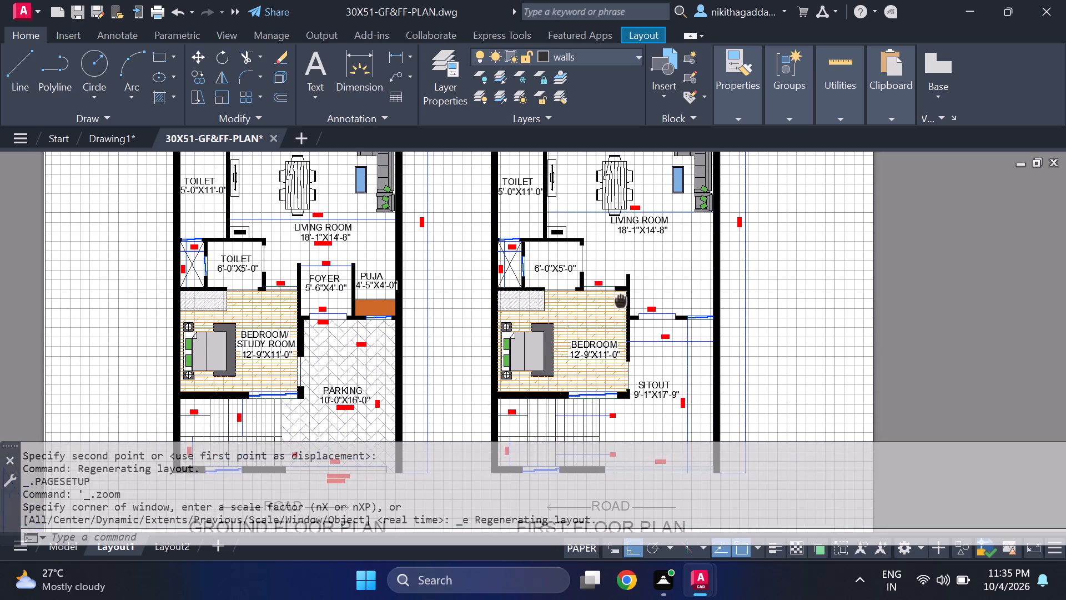
middle_click_drag(619, 304, 615, 320)
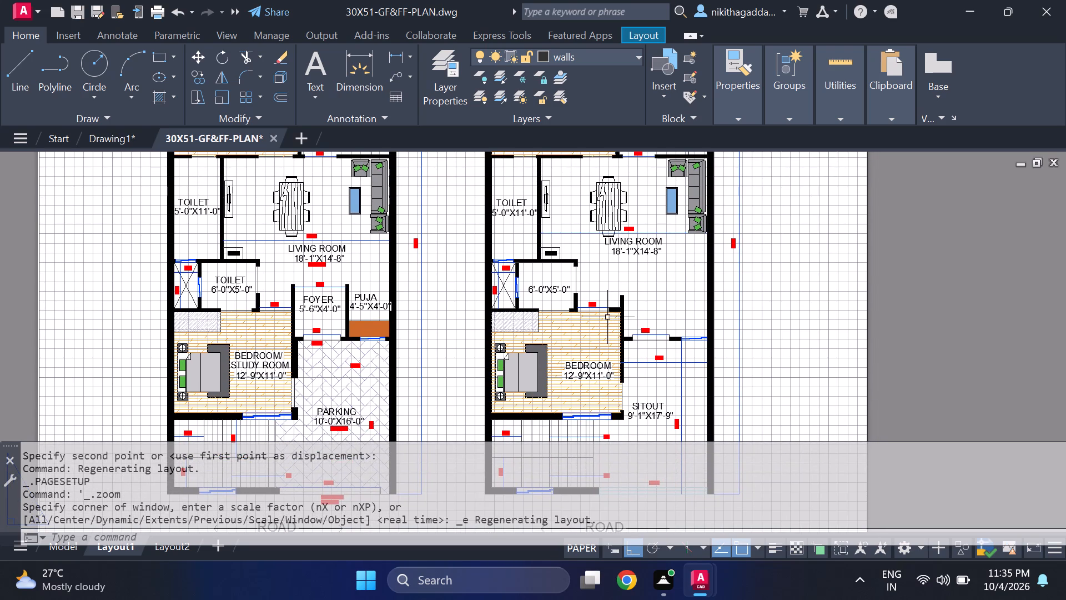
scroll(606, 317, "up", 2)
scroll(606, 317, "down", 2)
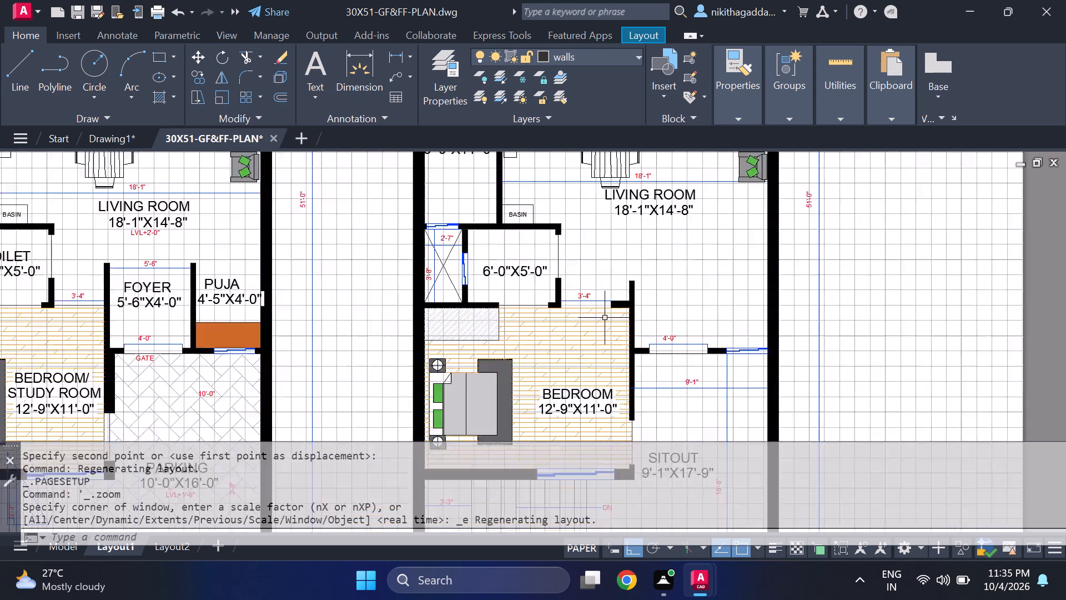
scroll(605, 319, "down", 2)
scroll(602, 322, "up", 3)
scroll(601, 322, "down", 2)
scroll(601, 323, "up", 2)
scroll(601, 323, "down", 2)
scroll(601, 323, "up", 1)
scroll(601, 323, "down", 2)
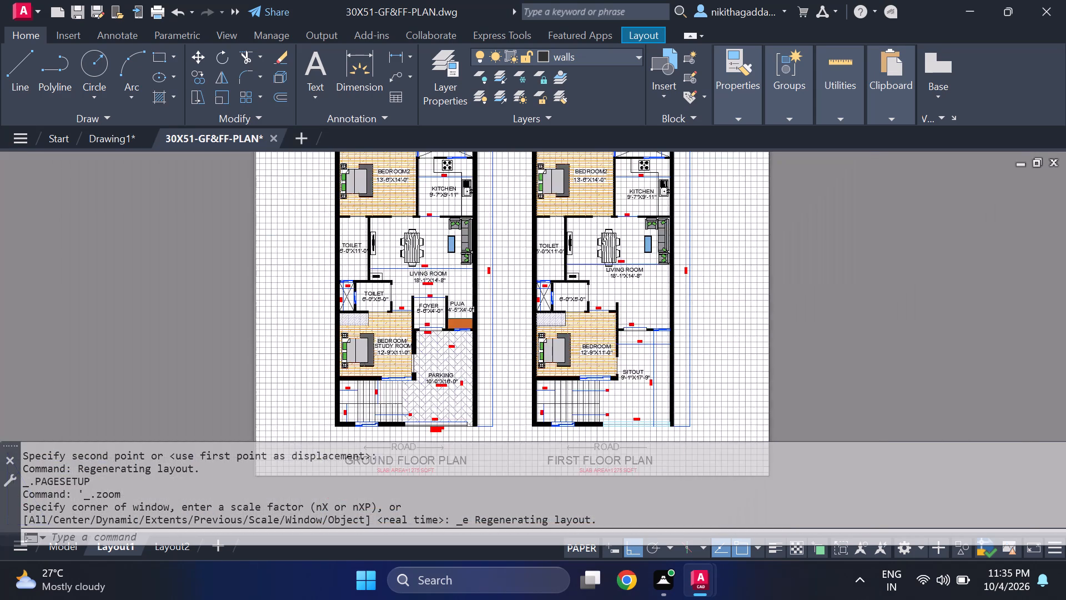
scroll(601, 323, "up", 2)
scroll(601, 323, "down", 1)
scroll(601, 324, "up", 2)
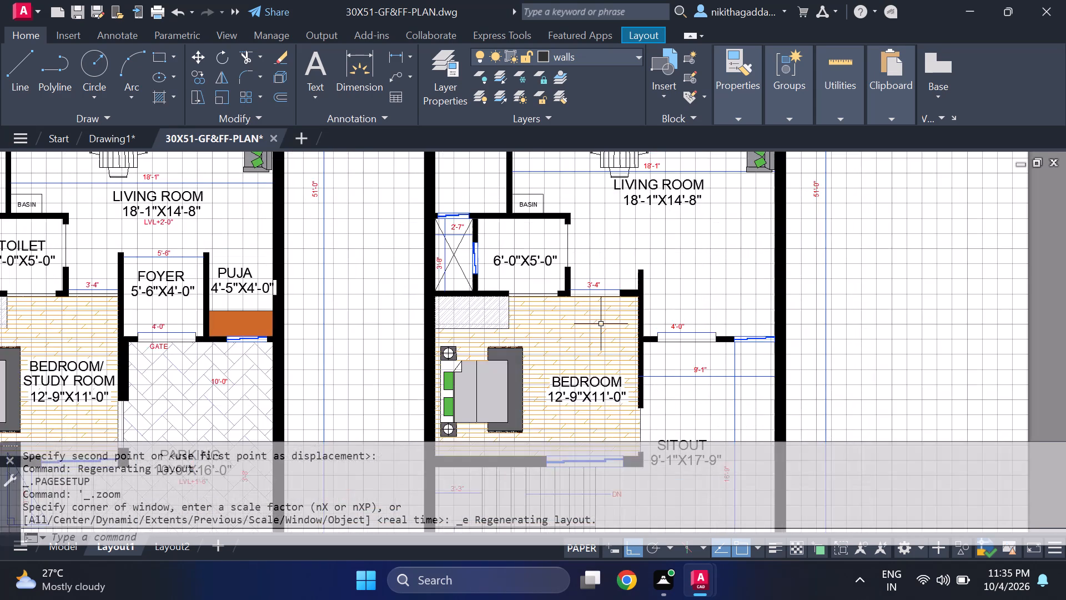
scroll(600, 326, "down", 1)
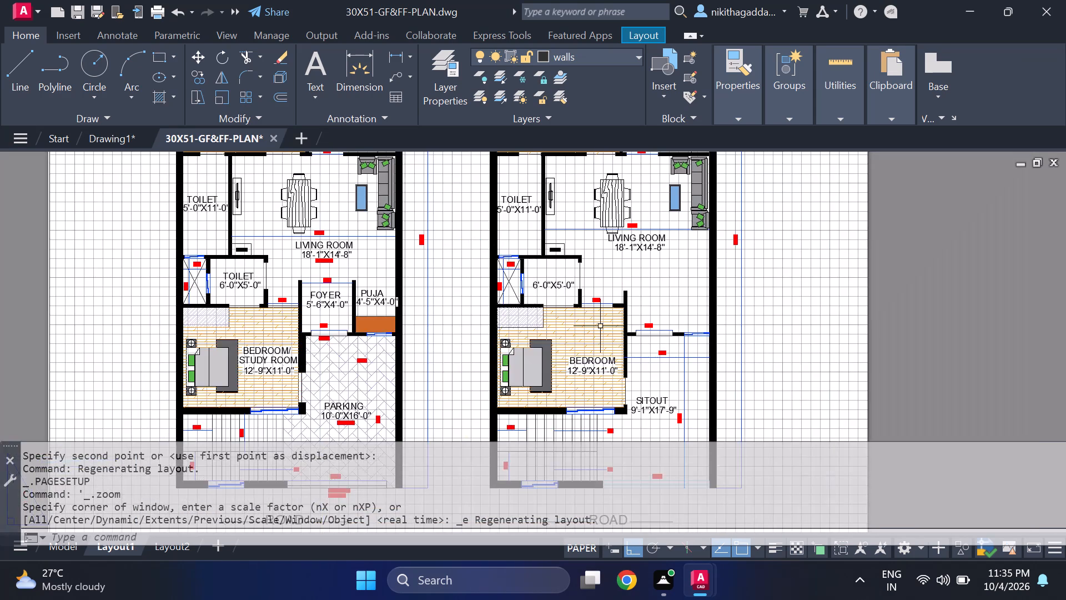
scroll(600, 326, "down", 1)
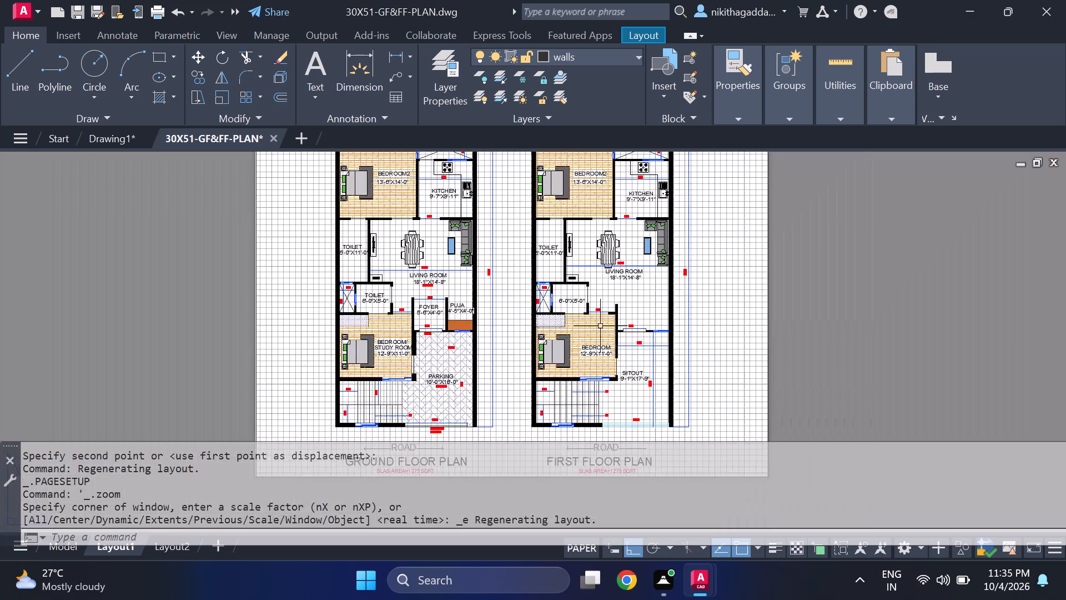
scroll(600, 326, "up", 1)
Examine the ground floor's foyer, puja and parking area and both plan titles, ending with the two plans side by side.
middle_click_drag(600, 326, 610, 326)
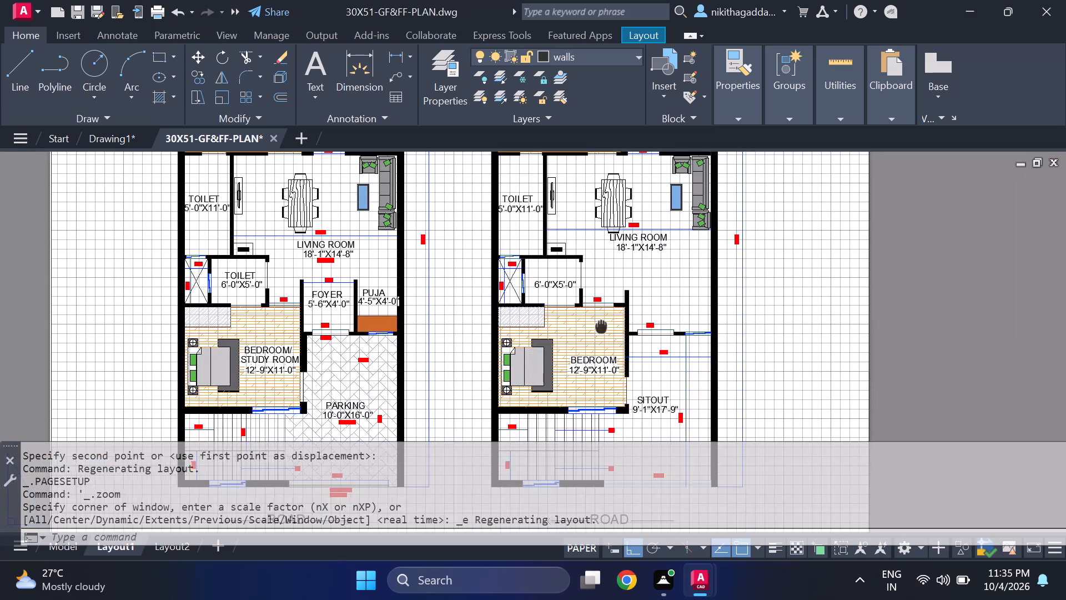
middle_click_drag(610, 326, 687, 332)
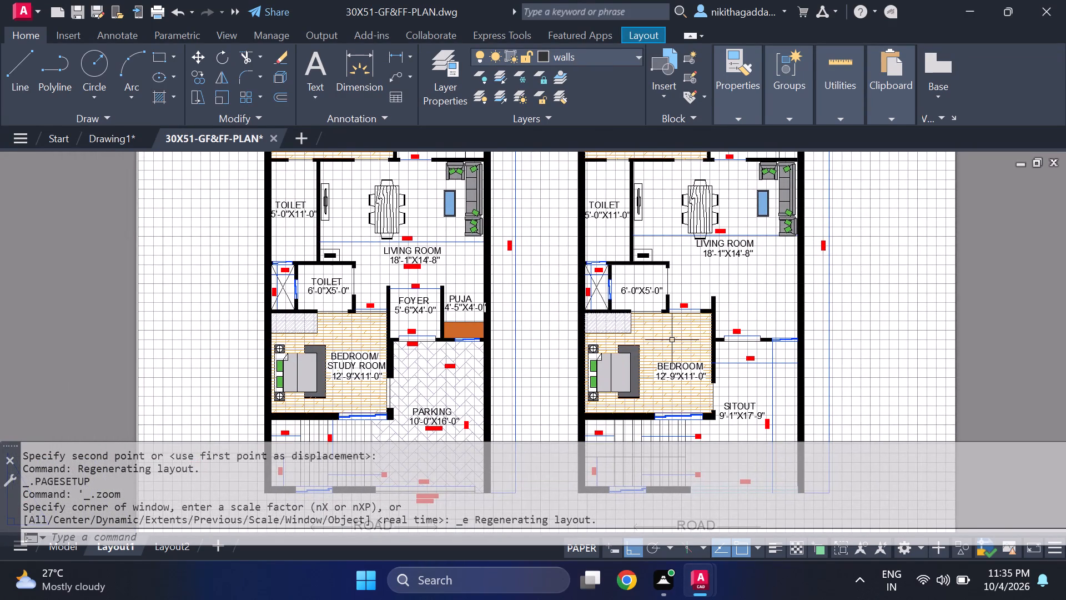
scroll(459, 341, "down", 1)
scroll(477, 337, "up", 1)
middle_click_drag(479, 336, 638, 363)
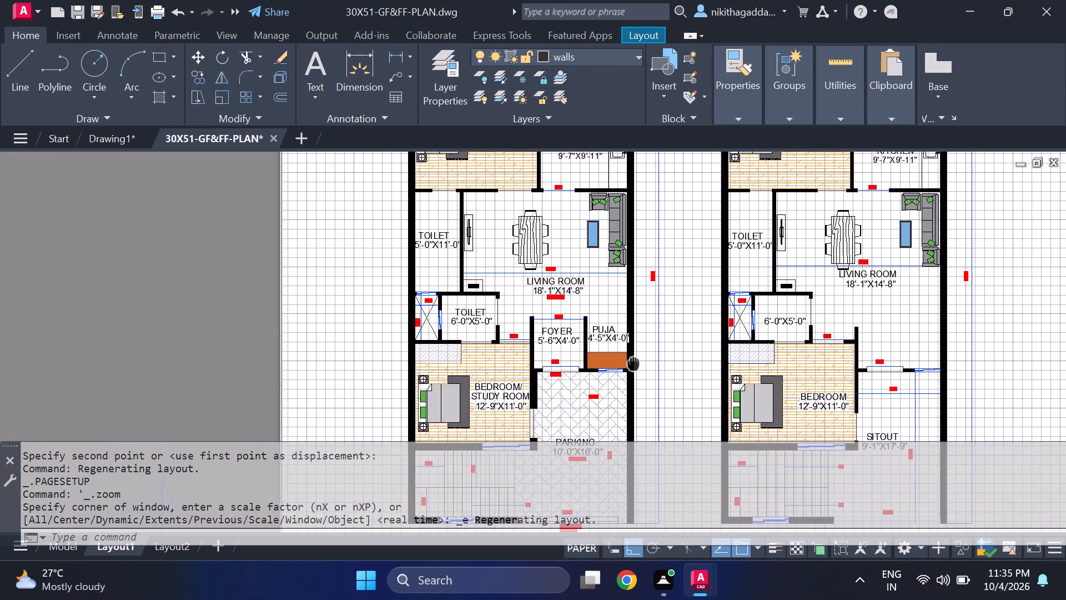
middle_click_drag(638, 363, 506, 344)
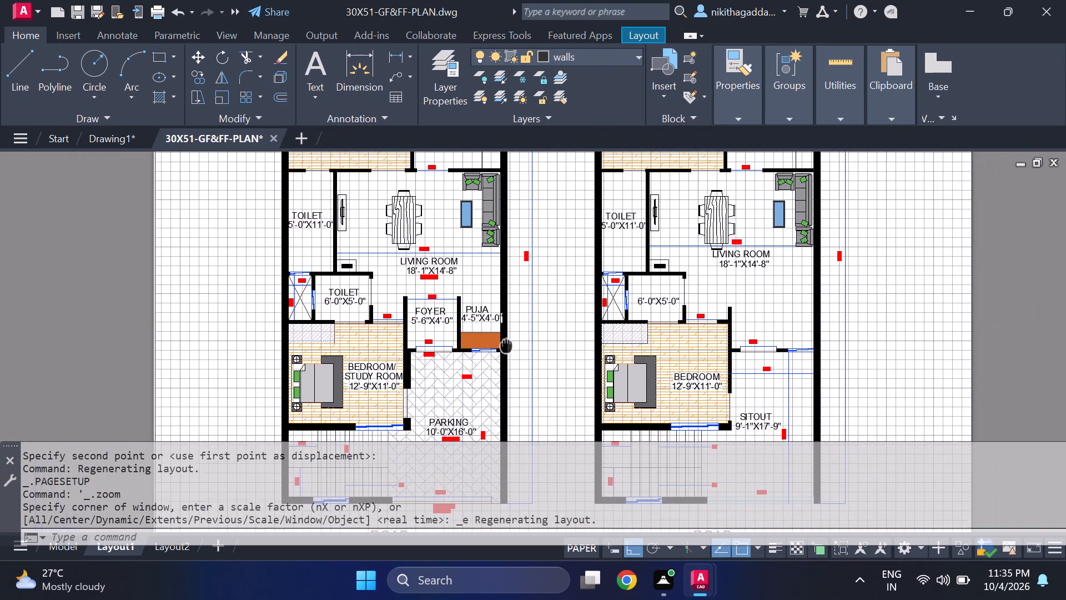
middle_click_drag(506, 344, 588, 286)
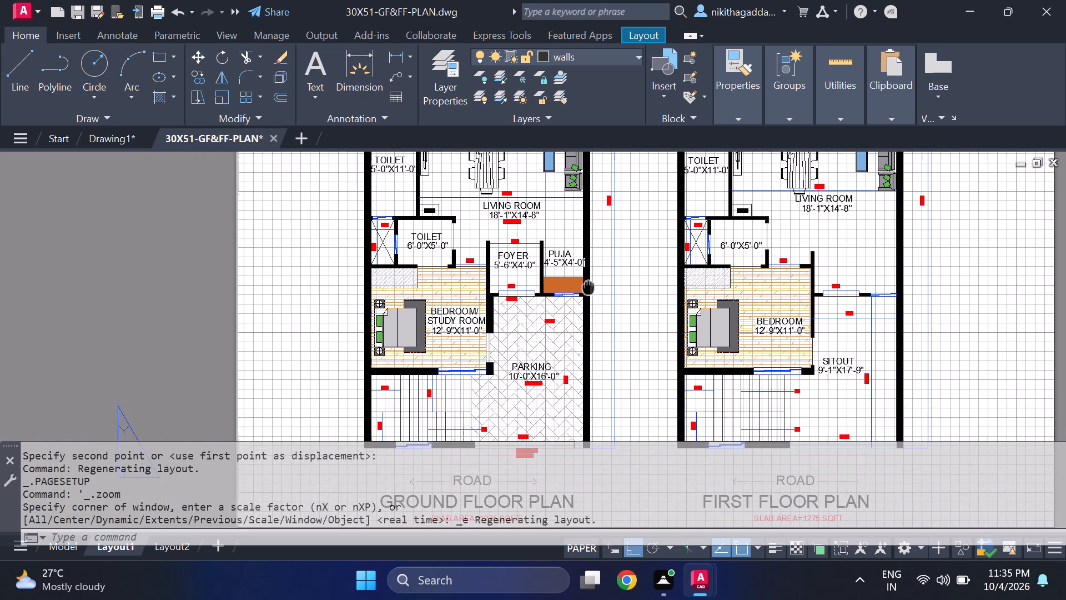
middle_click_drag(588, 286, 596, 288)
scroll(596, 294, "down", 1)
middle_click_drag(604, 293, 604, 293)
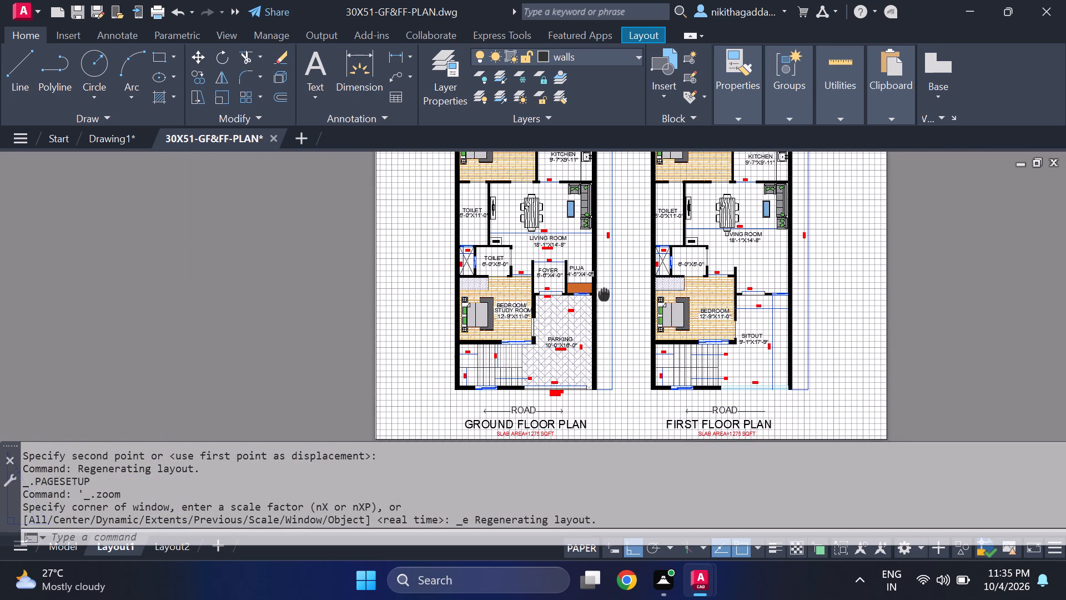
middle_click_drag(604, 293, 602, 323)
middle_click_drag(618, 291, 618, 290)
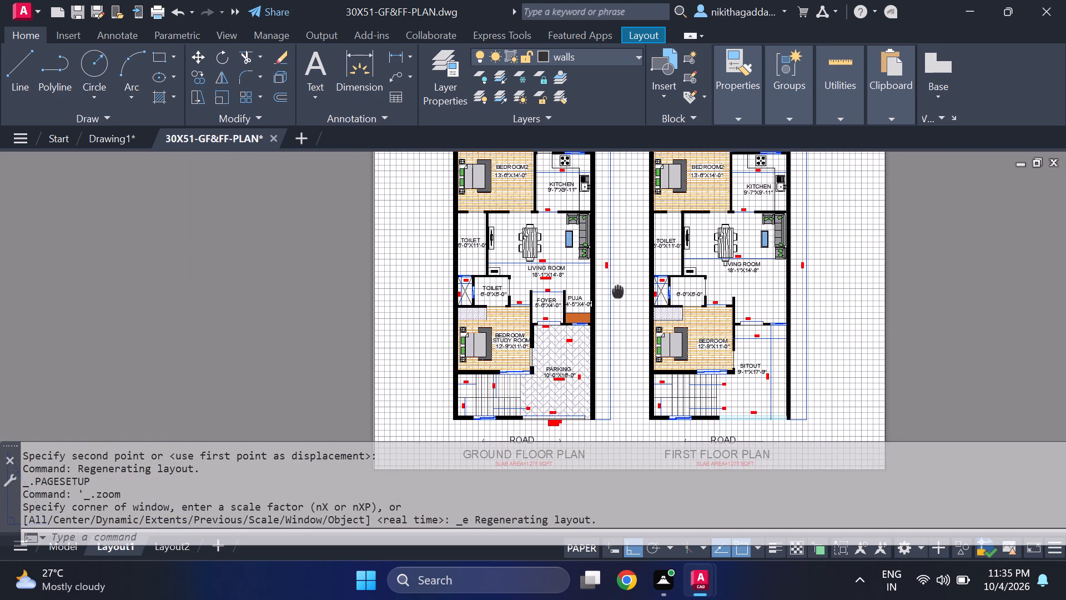
middle_click_drag(618, 290, 612, 313)
scroll(612, 314, "down", 1)
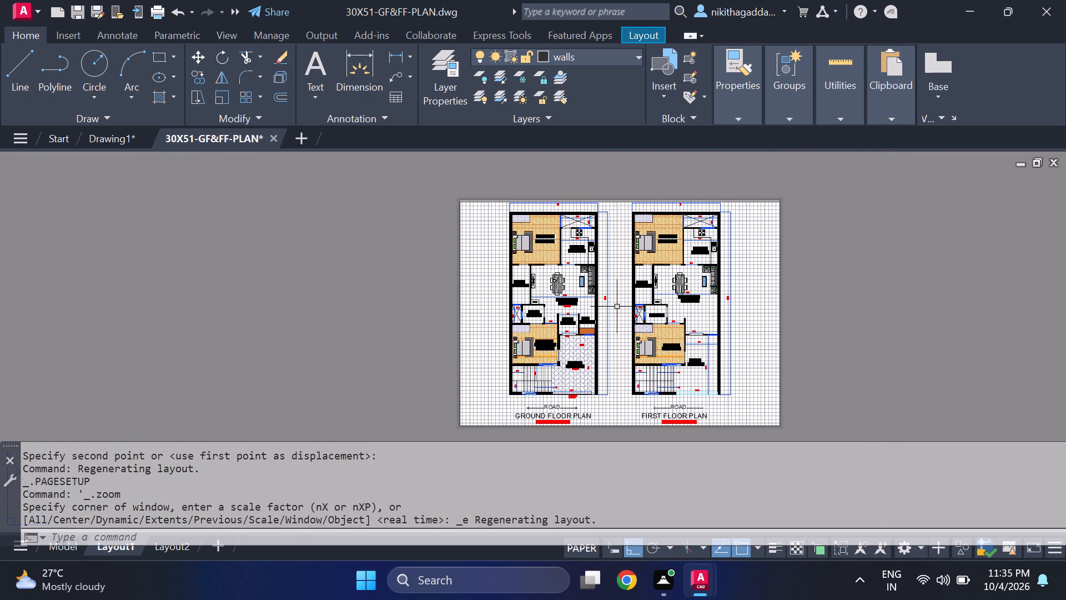
scroll(610, 315, "up", 1)
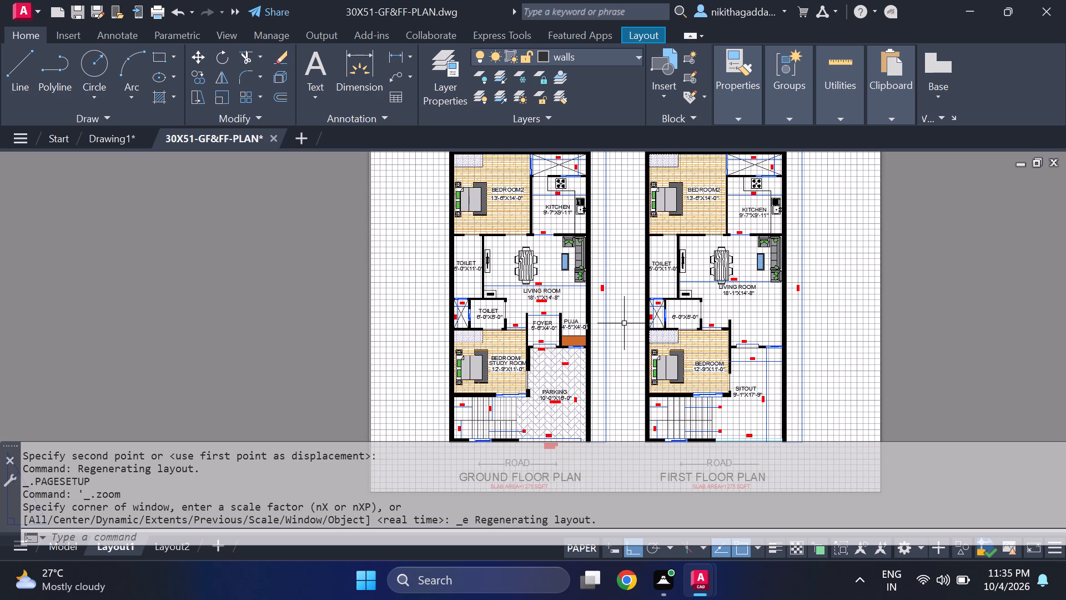
scroll(630, 323, "up", 1)
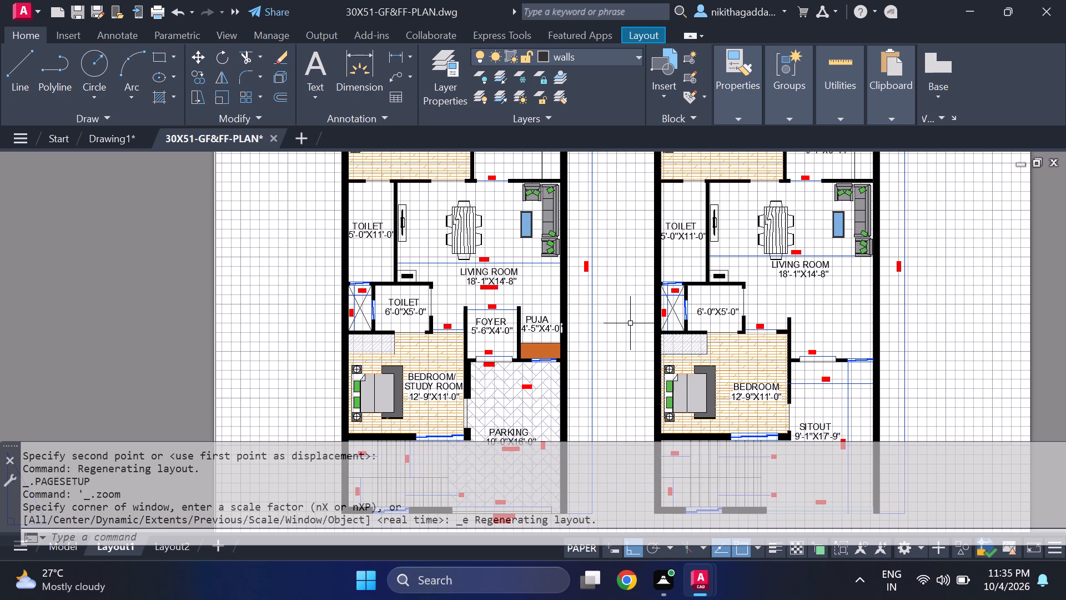
scroll(630, 323, "down", 1)
middle_click_drag(630, 323, 626, 352)
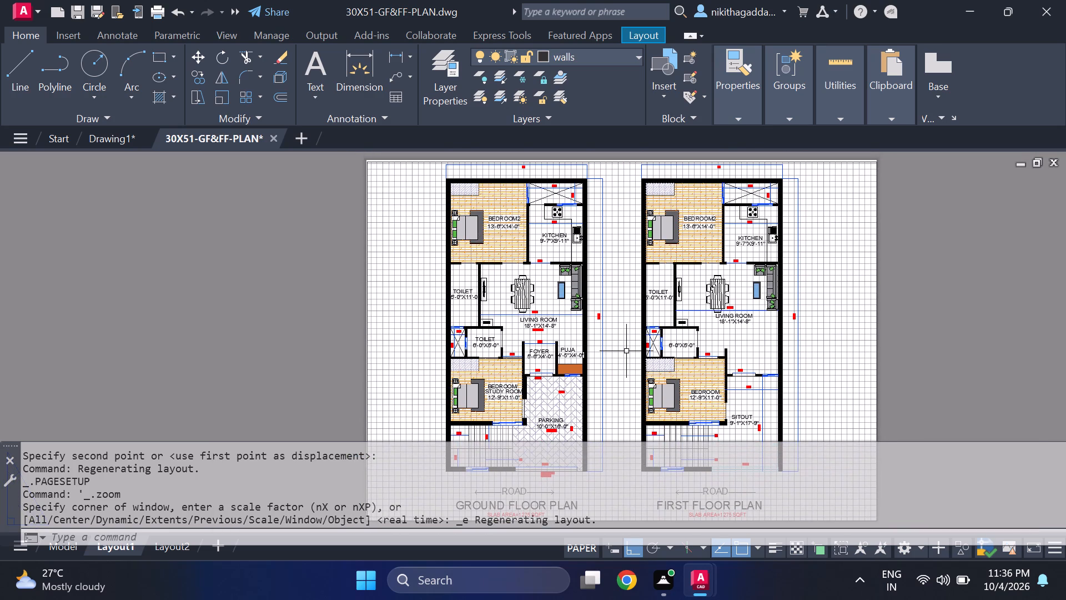
Examine the living, toilet and bedroom areas of both floor plans on the Layout1 sheet, and check them against the full sheet.
scroll(639, 336, "down", 2)
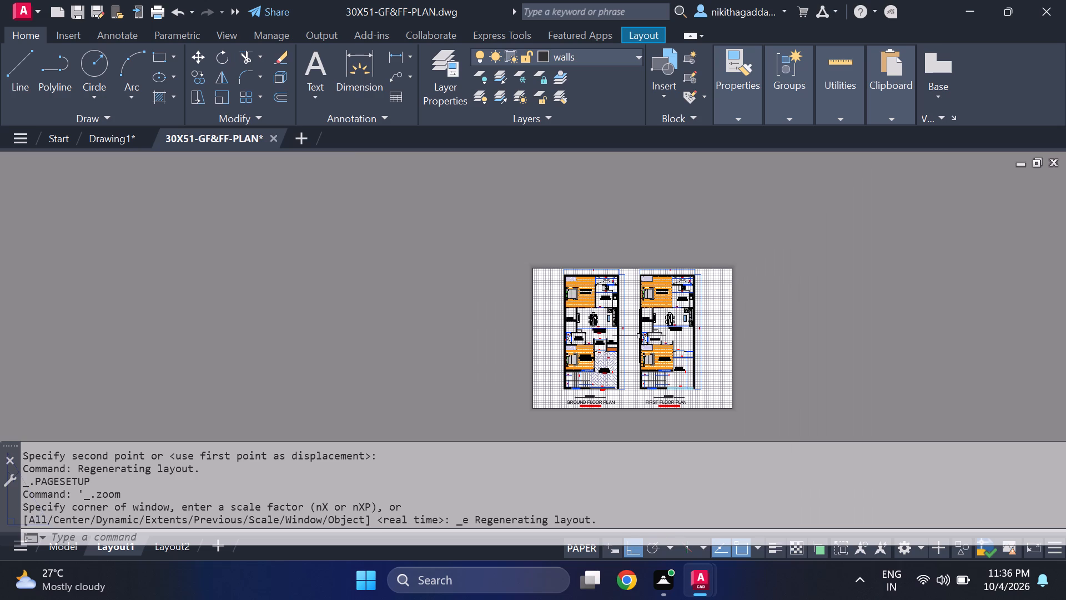
middle_click(634, 336)
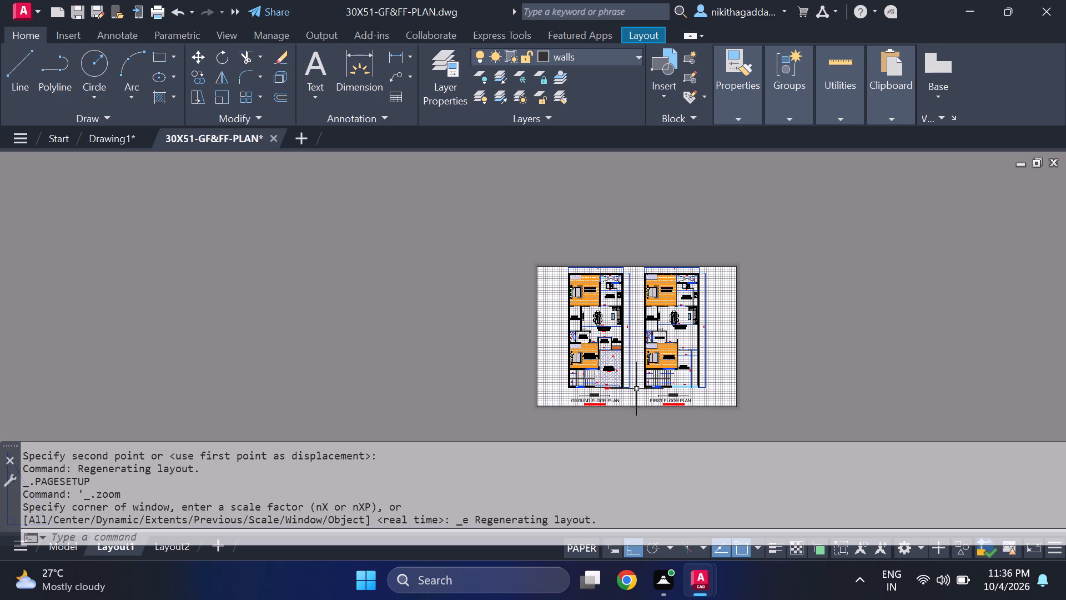
scroll(677, 330, "up", 2)
middle_click_drag(681, 333, 578, 296)
scroll(578, 296, "up", 1)
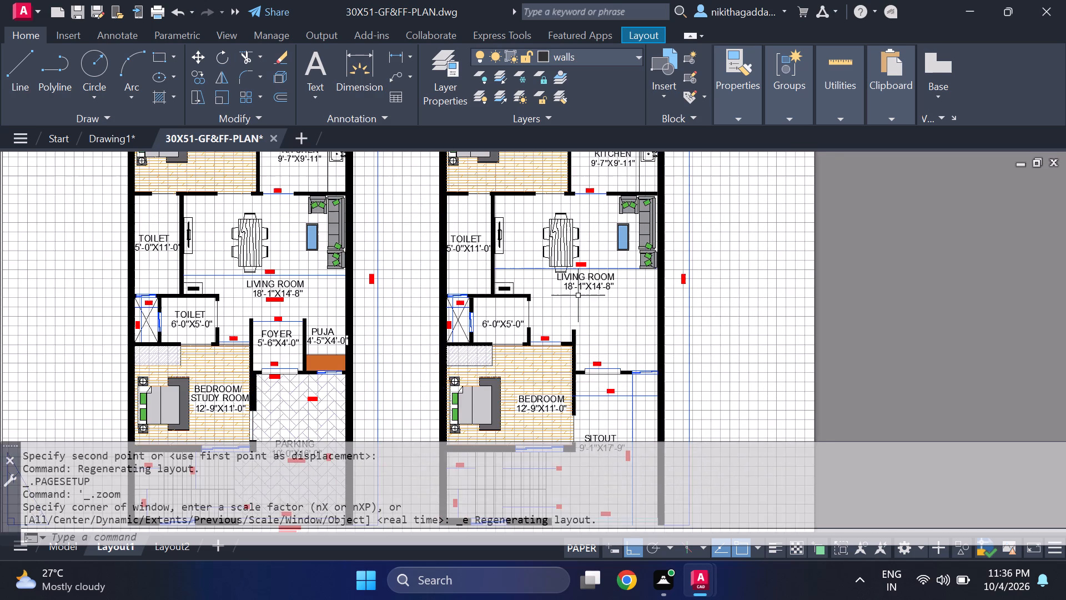
scroll(575, 311, "down", 2)
scroll(566, 321, "up", 2)
scroll(571, 323, "down", 2)
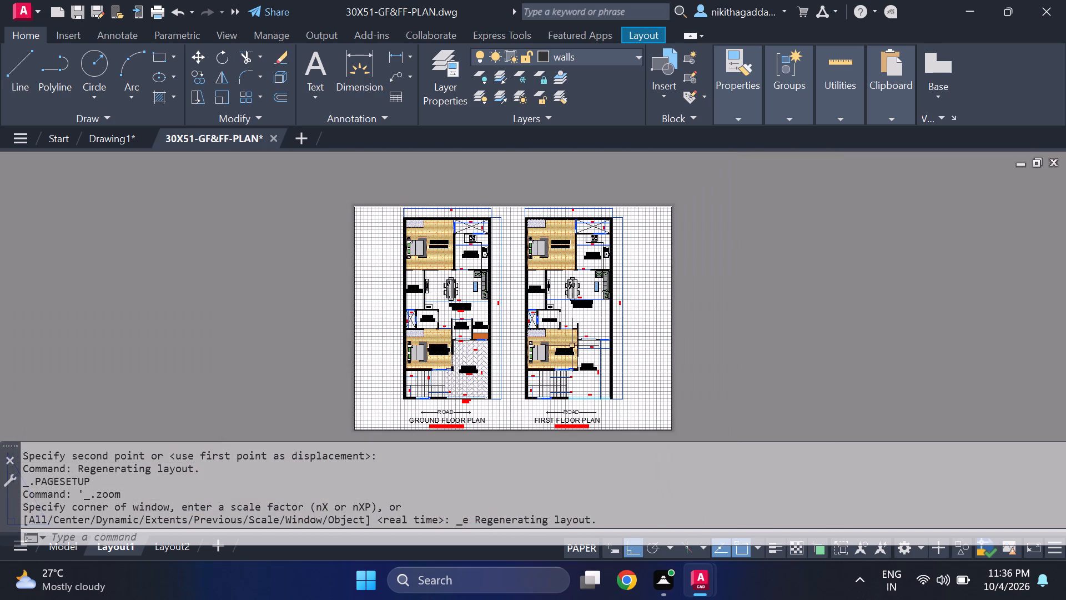
scroll(574, 341, "up", 2)
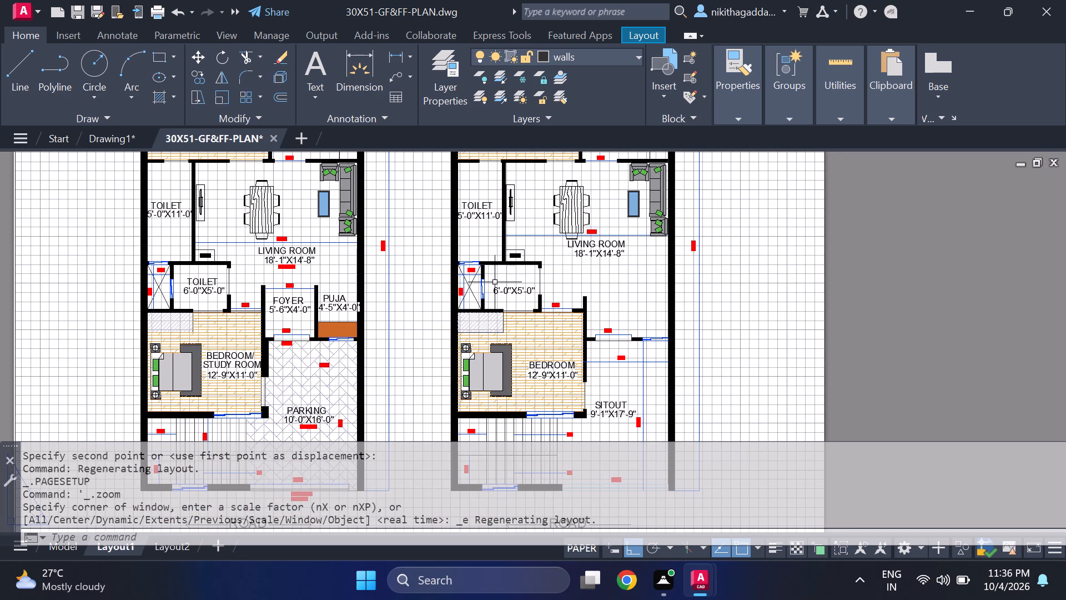
scroll(508, 293, "down", 2)
scroll(506, 296, "up", 2)
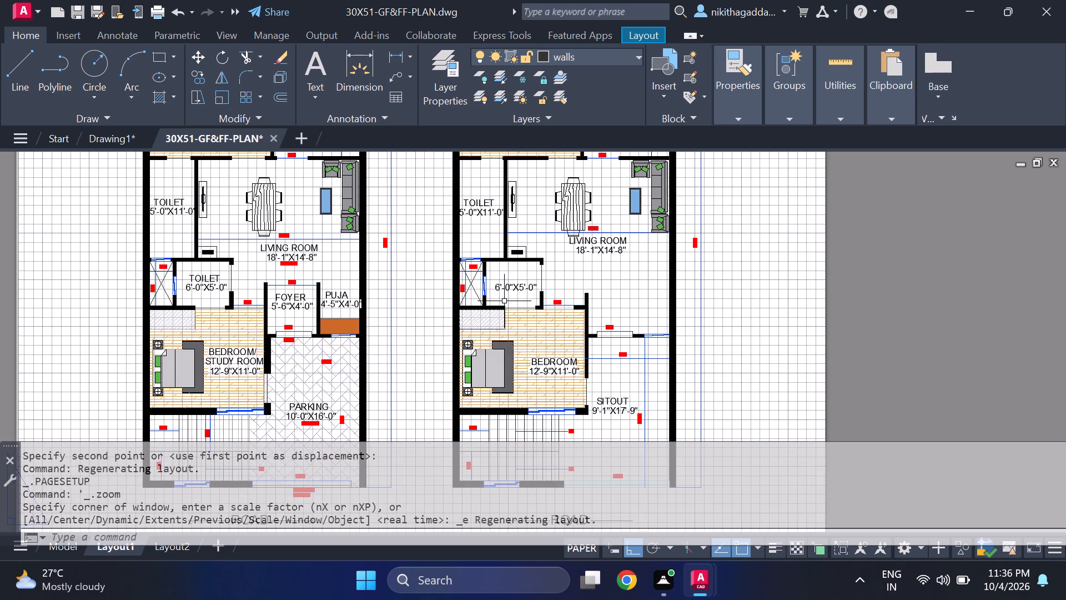
scroll(507, 297, "down", 1)
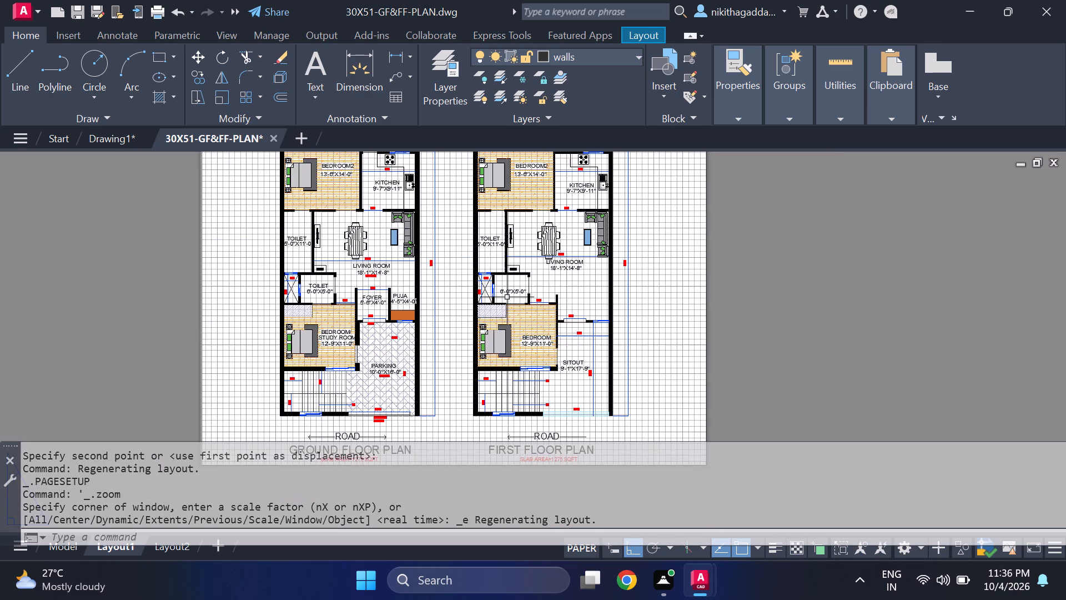
middle_click_drag(500, 287, 632, 324)
scroll(627, 336, "down", 1)
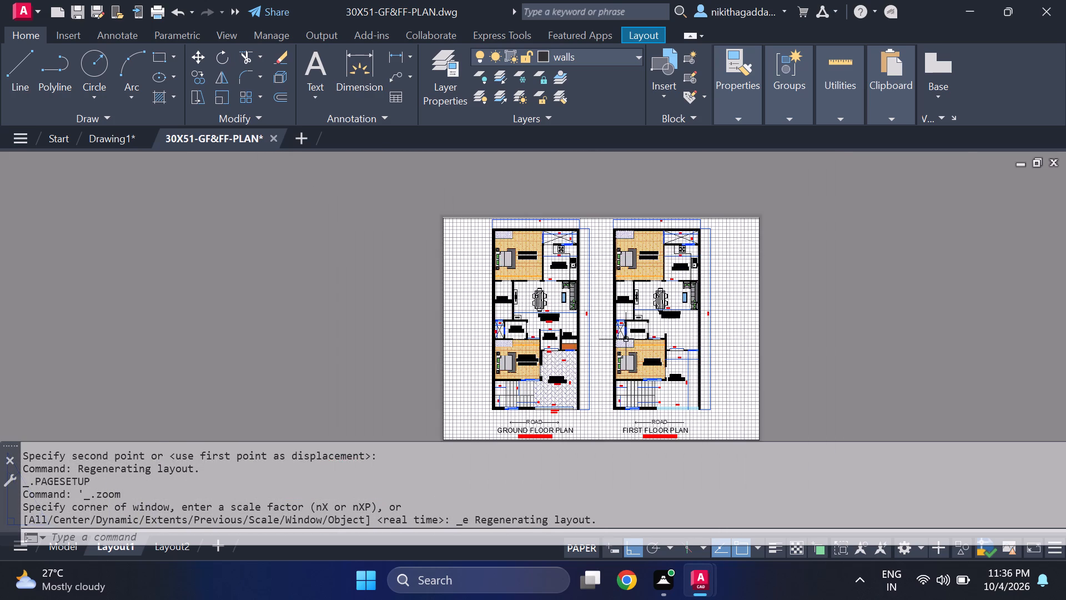
Compare the ground floor's foyer, puja and bedroom/study room with the first floor's bedroom and toilet area, including their dimension texts.
scroll(626, 341, "up", 3)
scroll(604, 361, "down", 1)
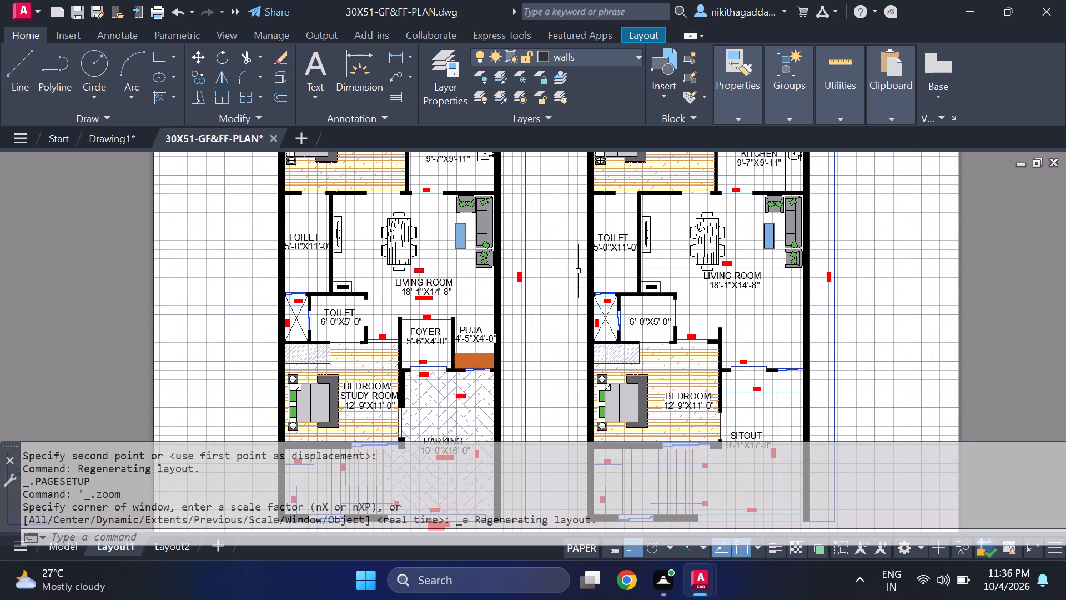
scroll(582, 280, "down", 2)
scroll(585, 284, "up", 2)
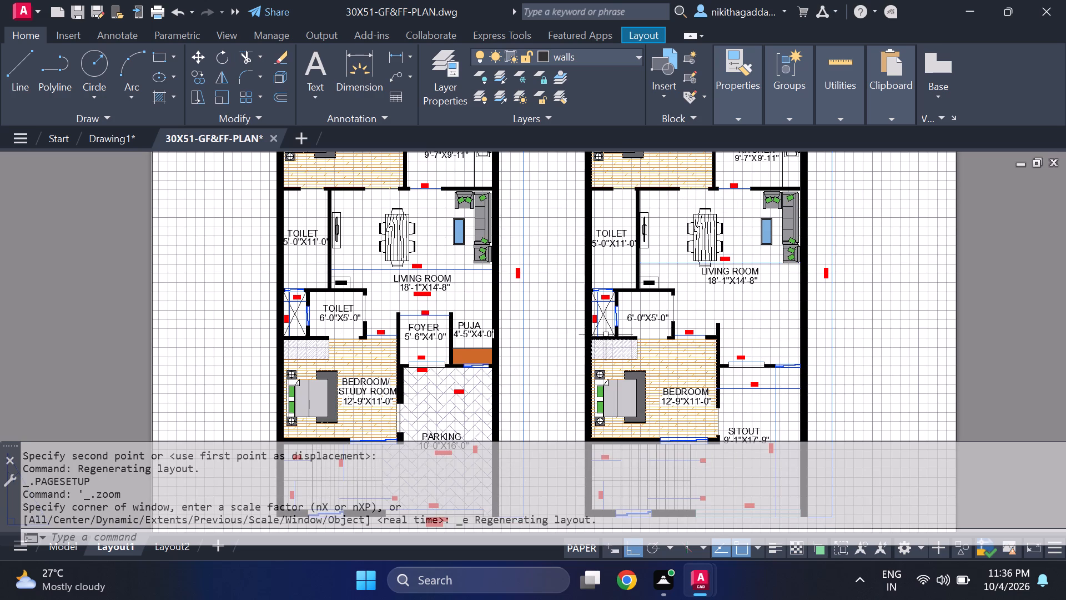
scroll(609, 334, "down", 2)
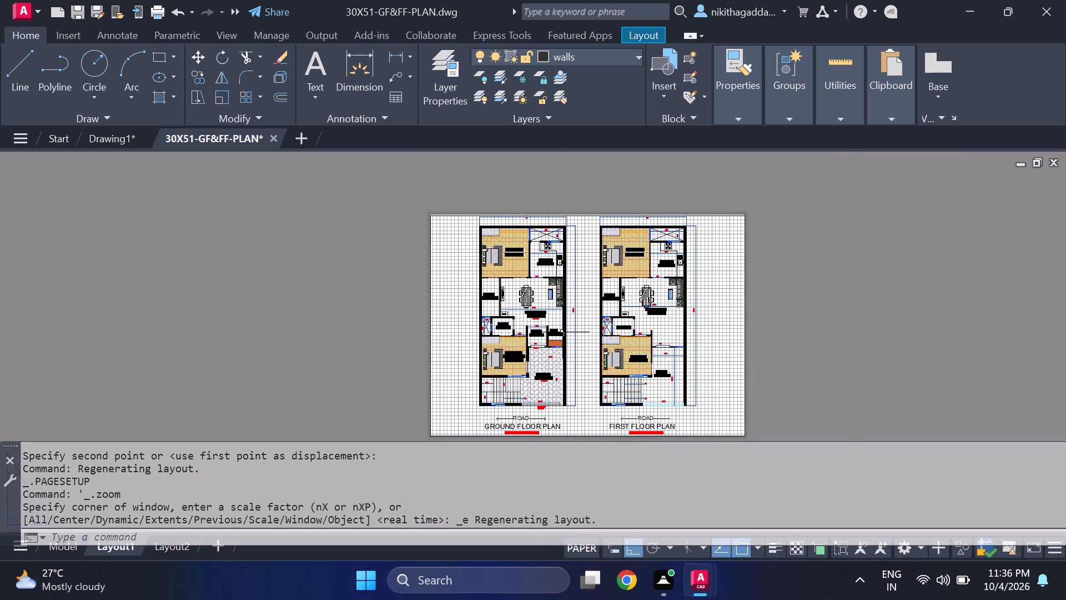
scroll(562, 331, "up", 1)
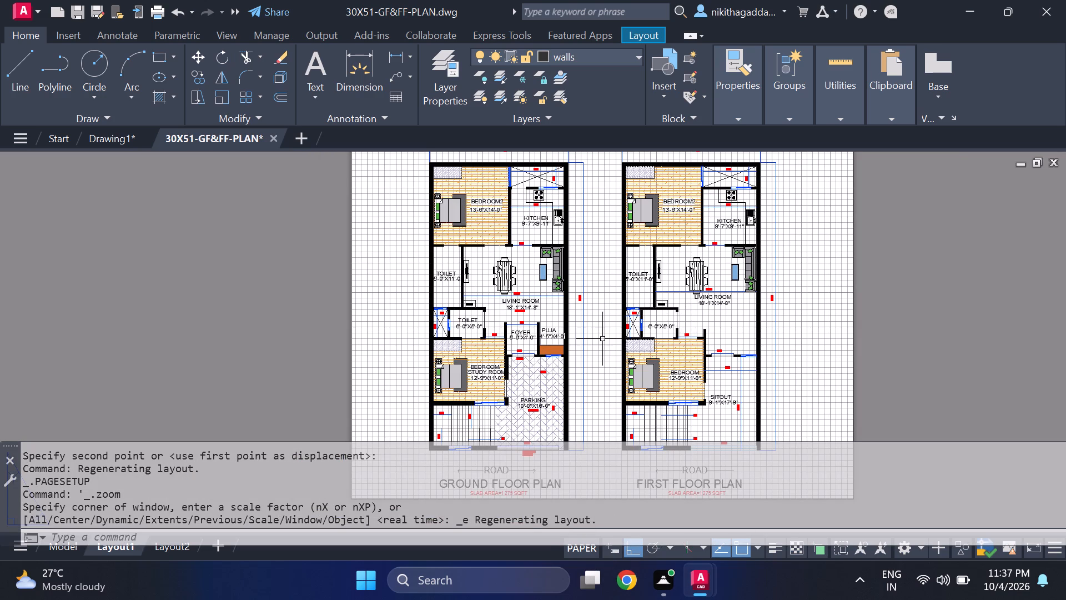
middle_click_drag(606, 338, 598, 352)
scroll(601, 349, "up", 2)
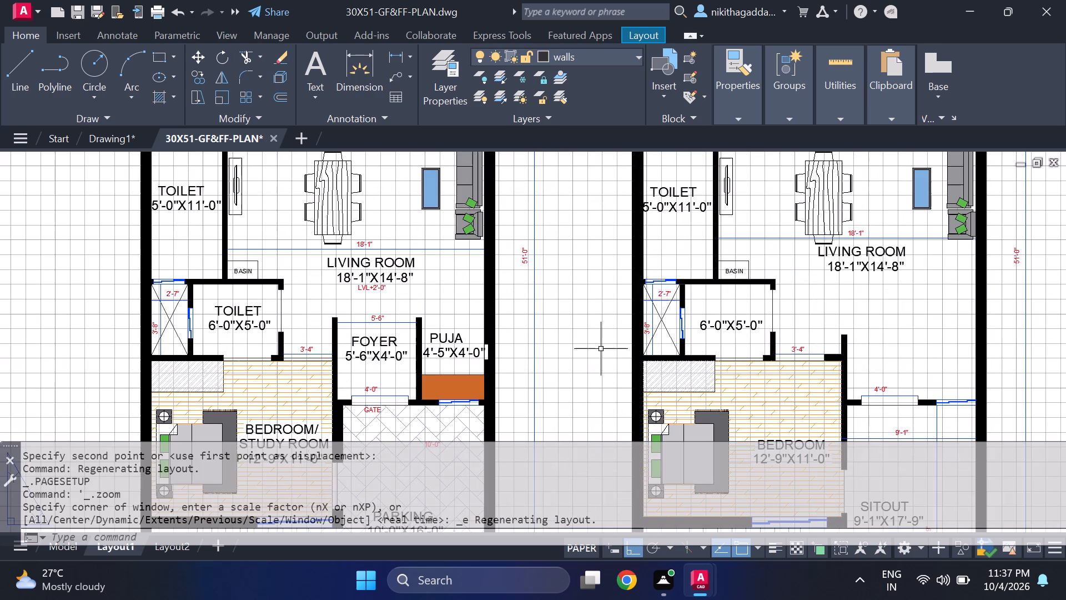
scroll(601, 349, "down", 3)
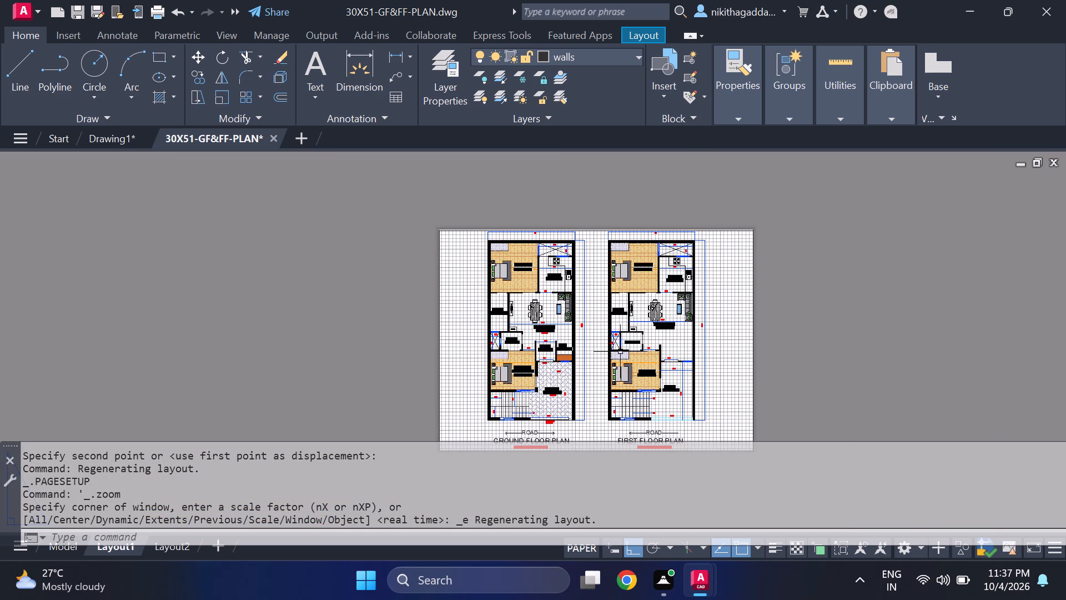
scroll(636, 356, "up", 2)
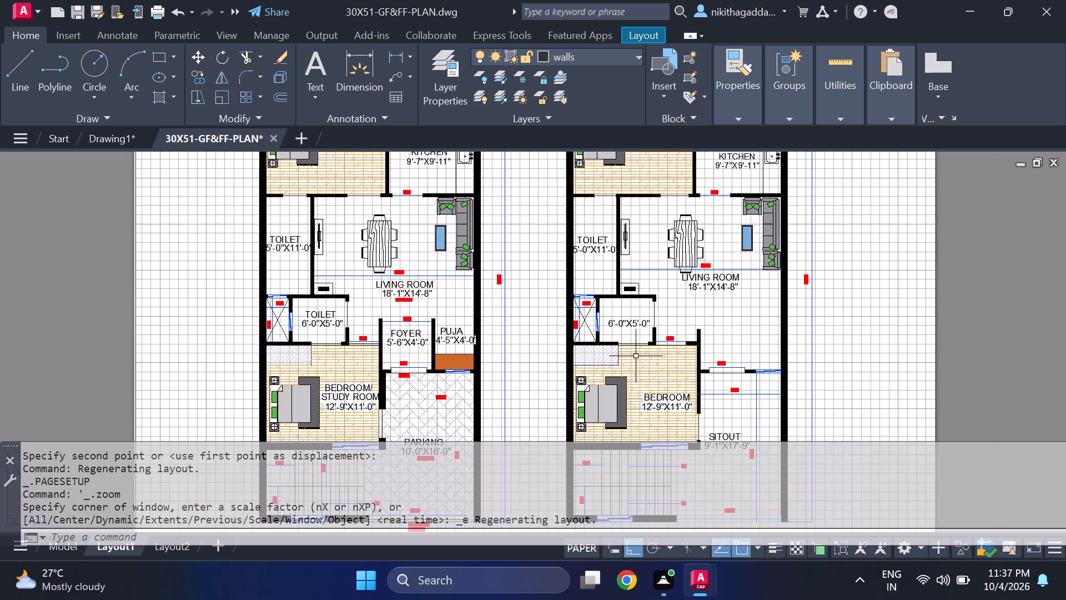
scroll(639, 355, "up", 1)
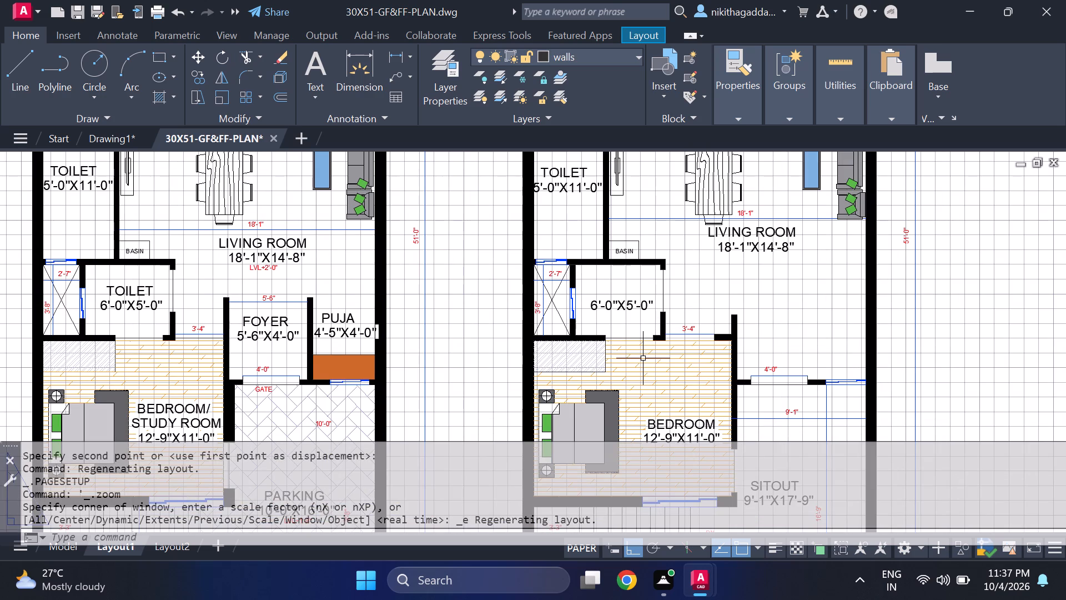
scroll(643, 358, "down", 2)
middle_click_drag(620, 323, 625, 323)
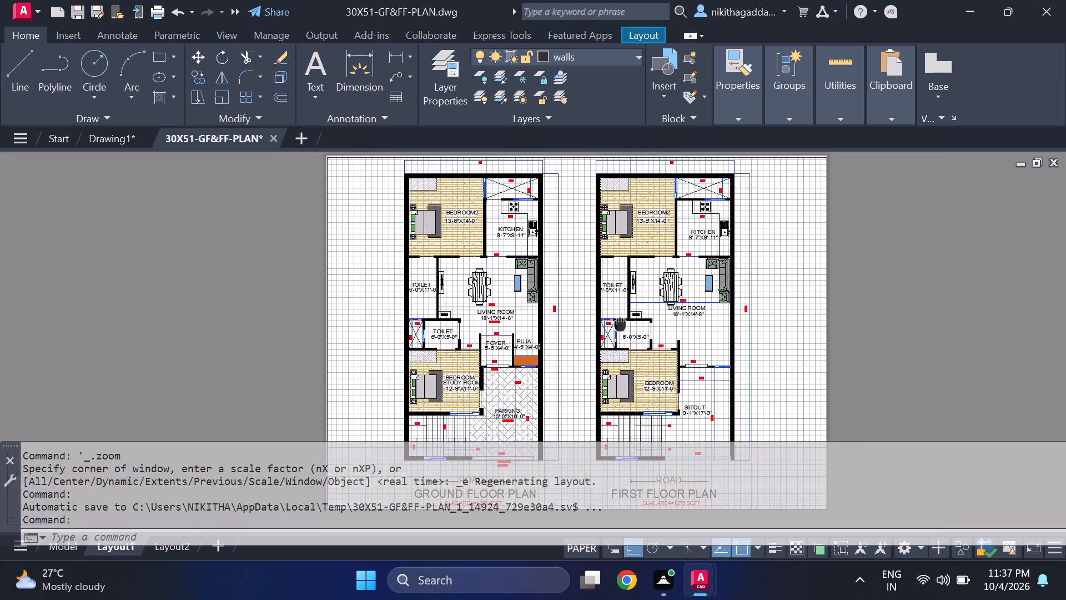
middle_click_drag(625, 323, 712, 337)
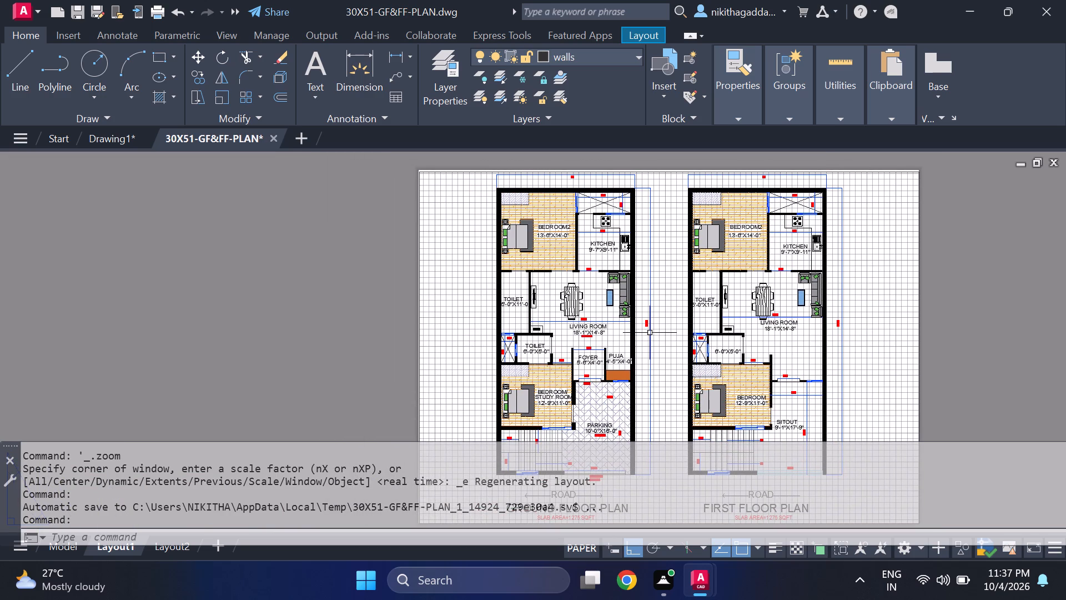
scroll(650, 329, "up", 1)
scroll(650, 331, "down", 2)
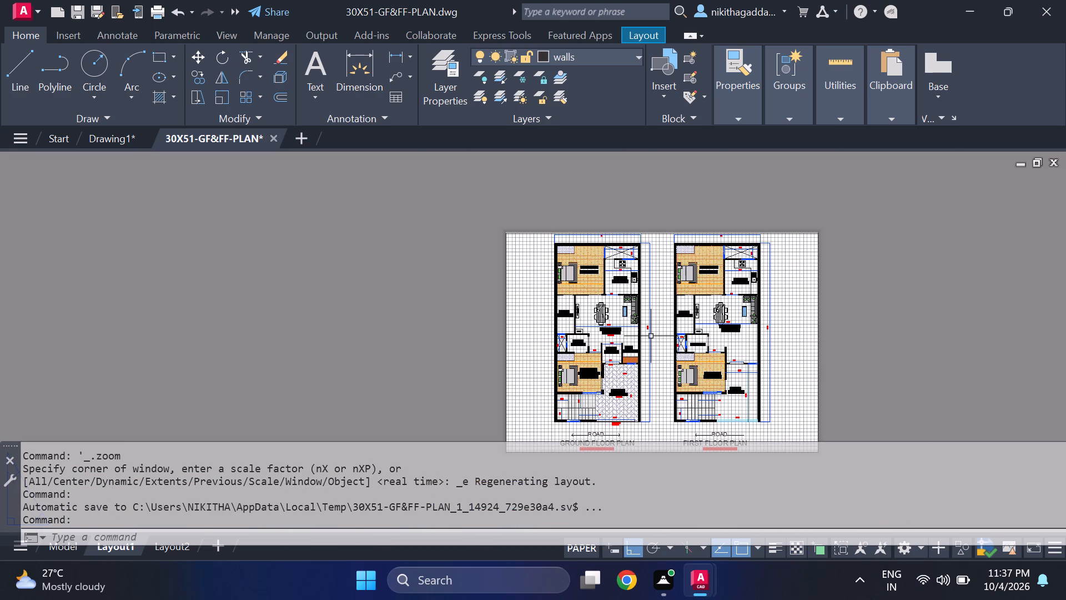
Inspect the ground floor's toilets and living room and the sheet margin beside them, ending with the full sheet.
middle_click_drag(655, 336, 665, 341)
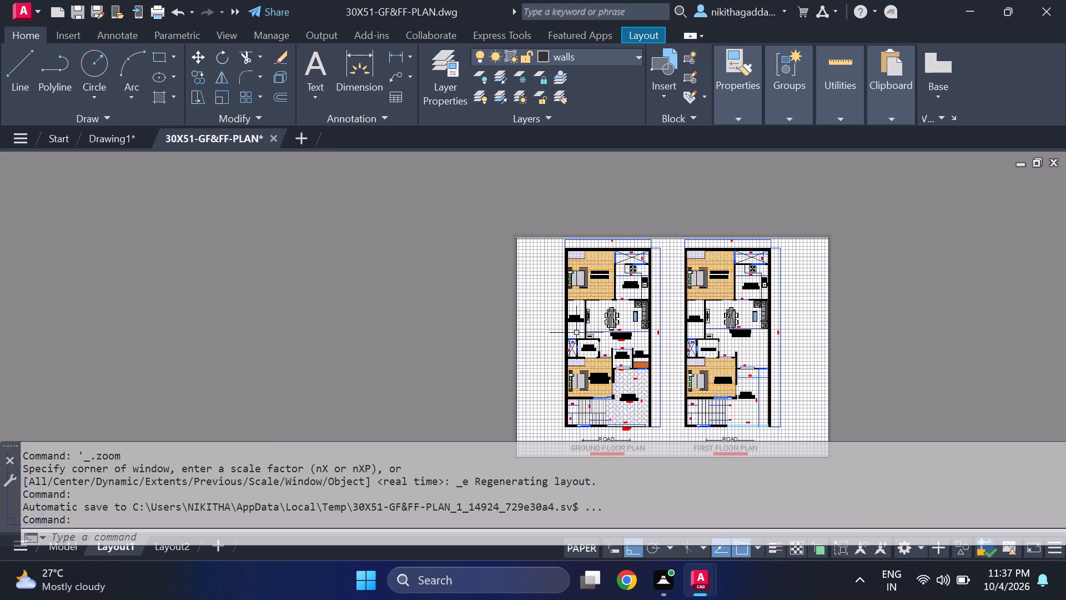
scroll(565, 328, "up", 1)
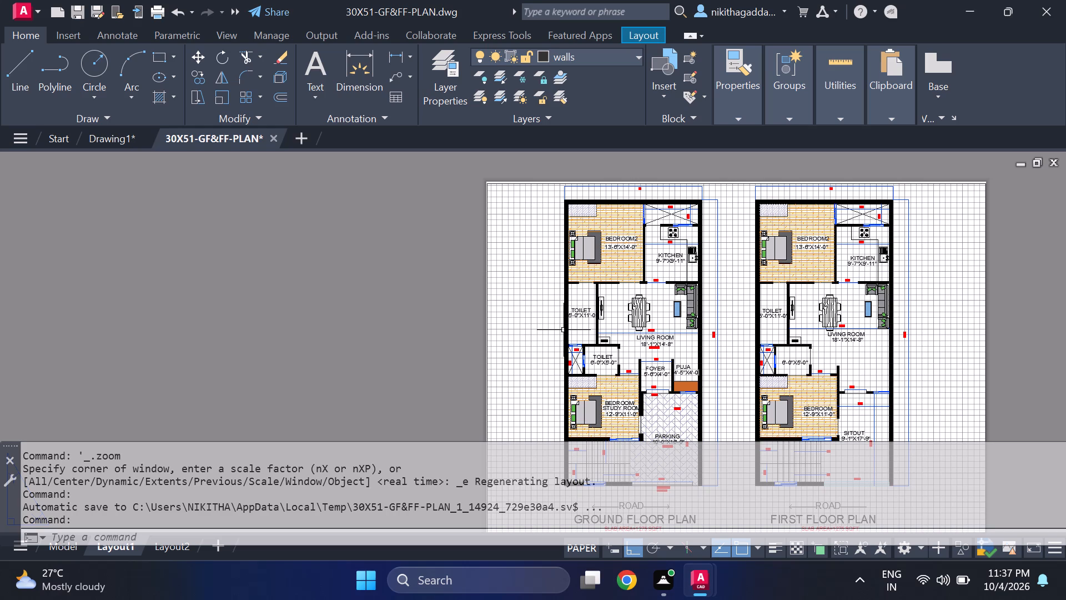
middle_click_drag(565, 330, 580, 335)
scroll(565, 330, "up", 1)
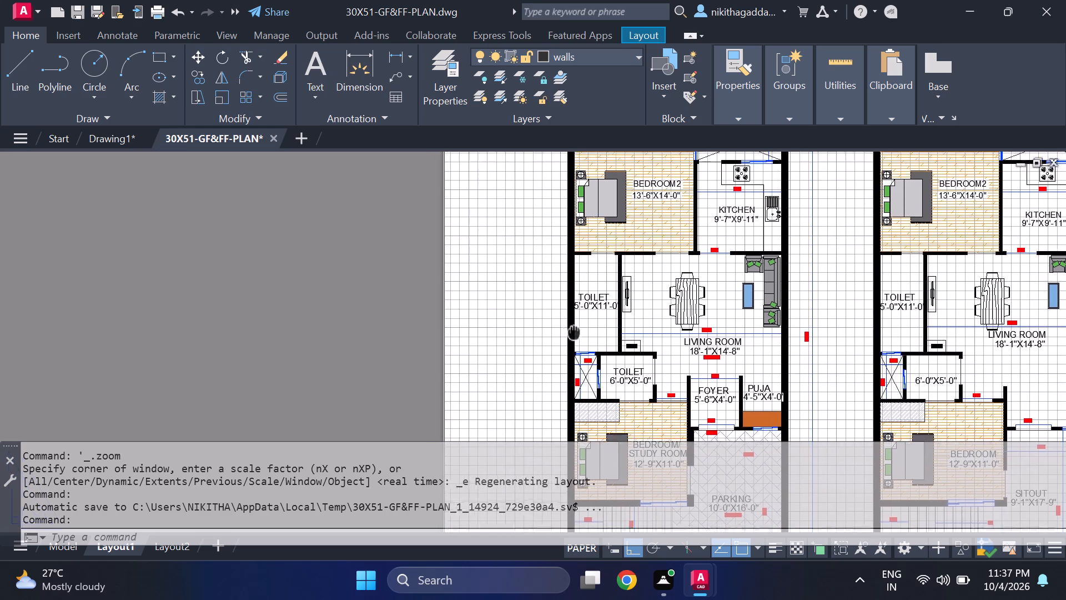
middle_click_drag(580, 335, 602, 333)
scroll(602, 333, "down", 2)
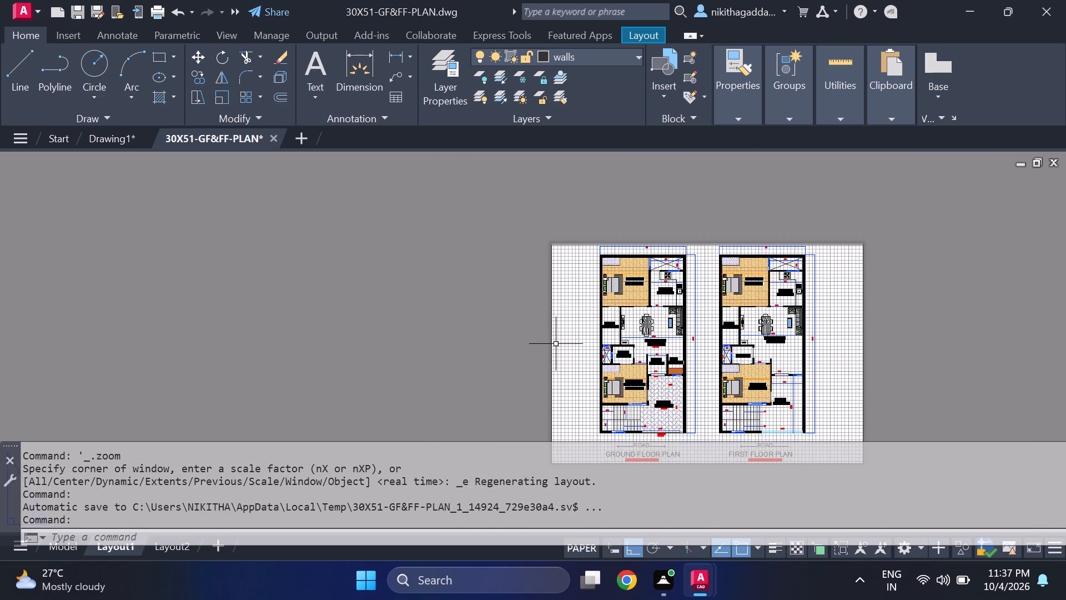
scroll(556, 343, "up", 2)
scroll(556, 343, "down", 2)
scroll(578, 334, "up", 3)
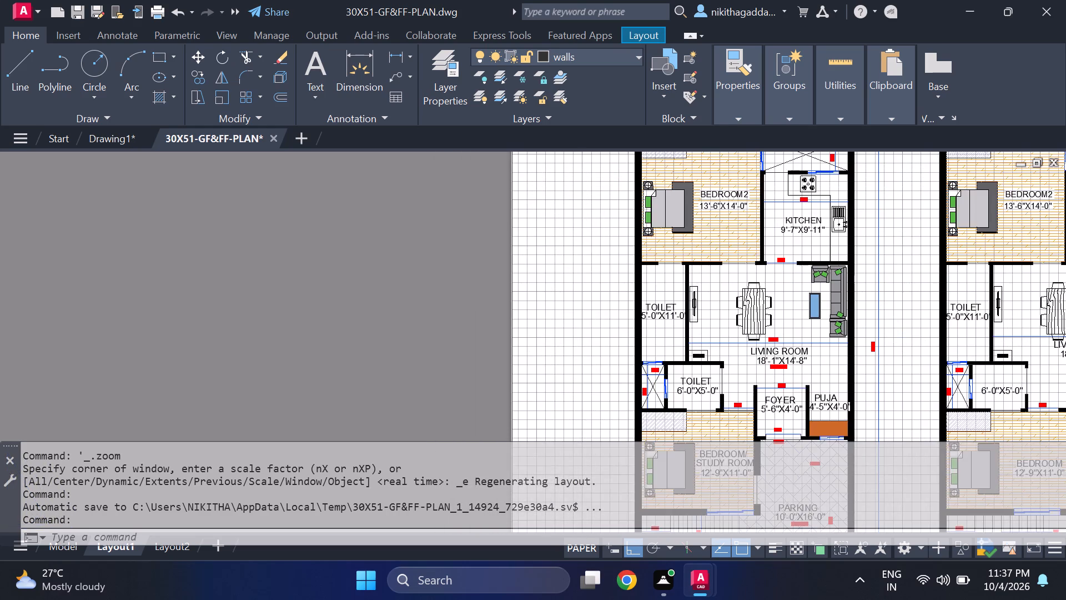
scroll(590, 334, "down", 2)
middle_click_drag(712, 351, 595, 330)
scroll(595, 327, "up", 2)
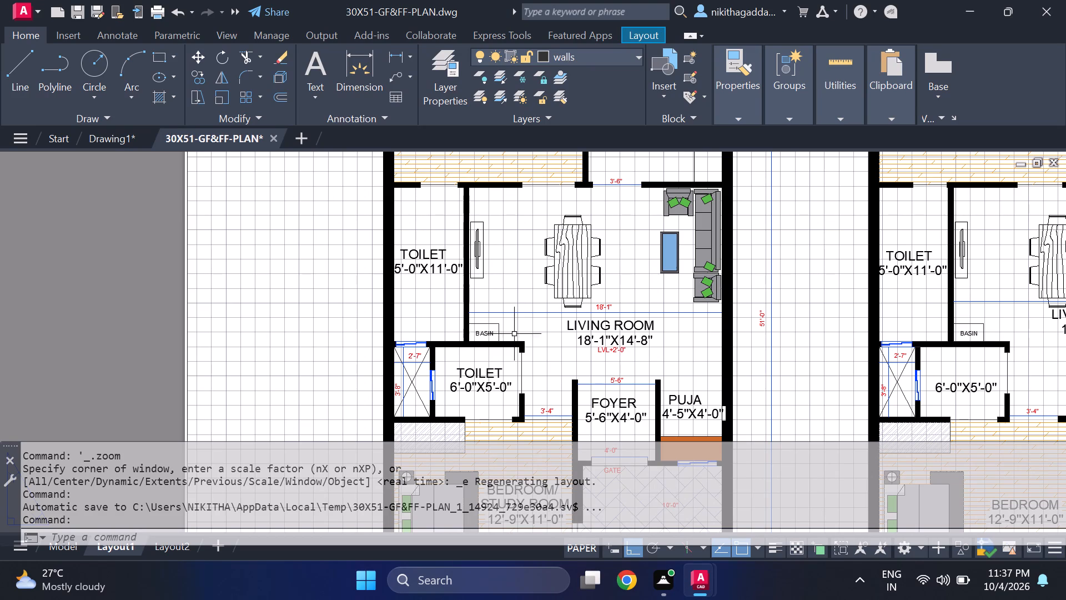
scroll(640, 322, "down", 2)
middle_click_drag(642, 322, 630, 299)
scroll(630, 301, "down", 1)
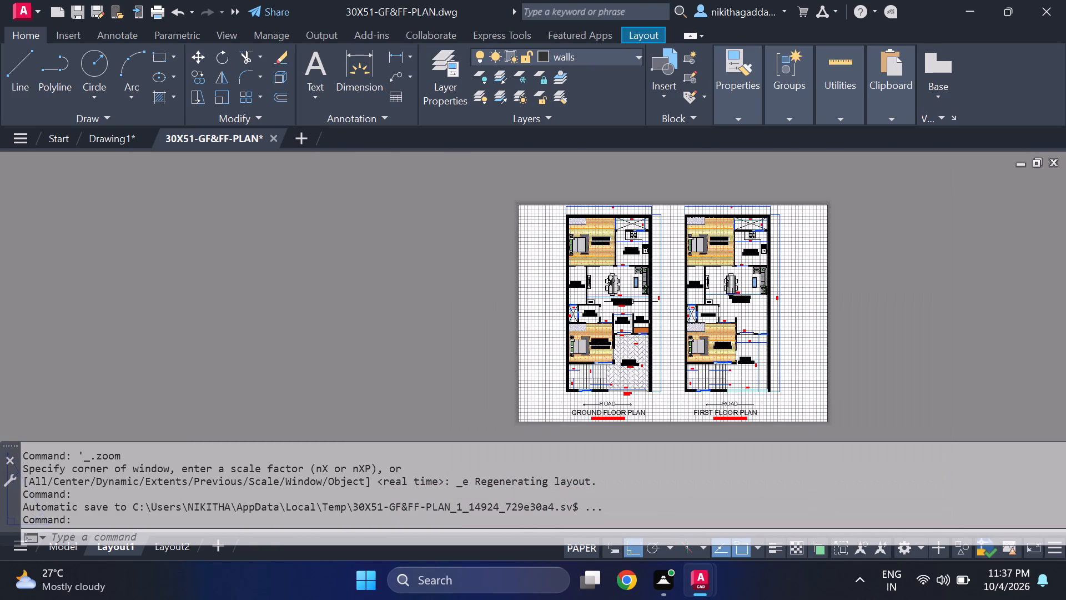
Review the middle rooms of both plans and how the two plans sit side by side within the sheet.
scroll(690, 290, "up", 2)
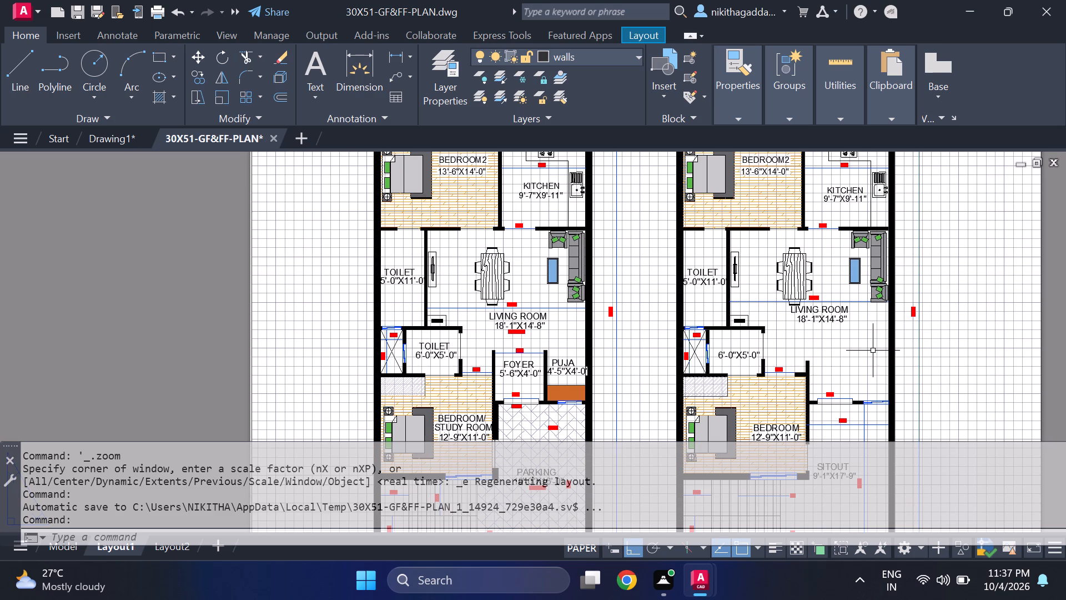
scroll(867, 353, "down", 2)
middle_click_drag(867, 352, 701, 316)
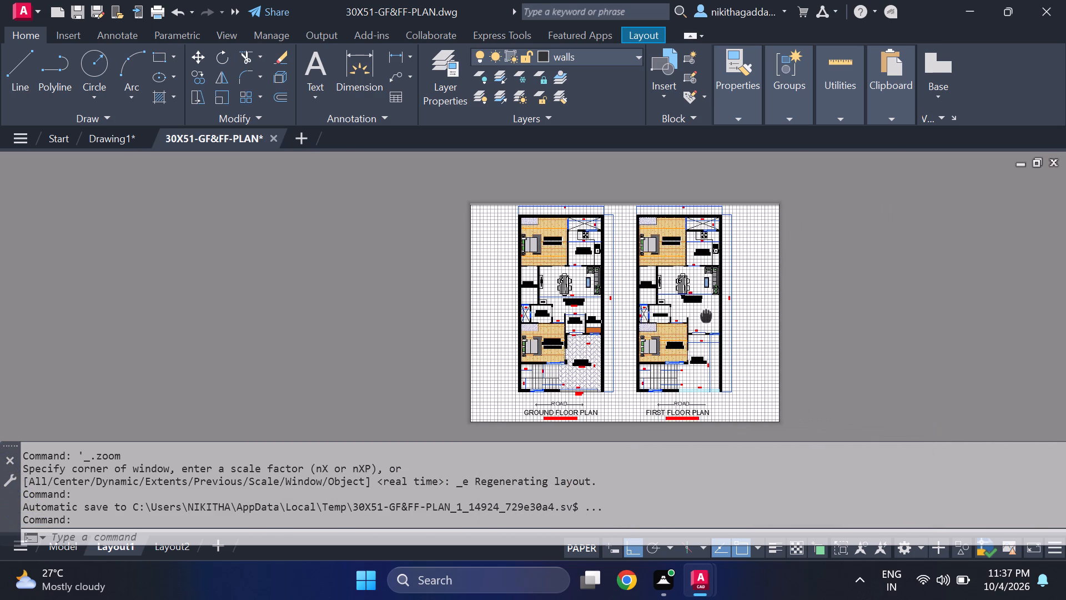
middle_click_drag(701, 316, 691, 319)
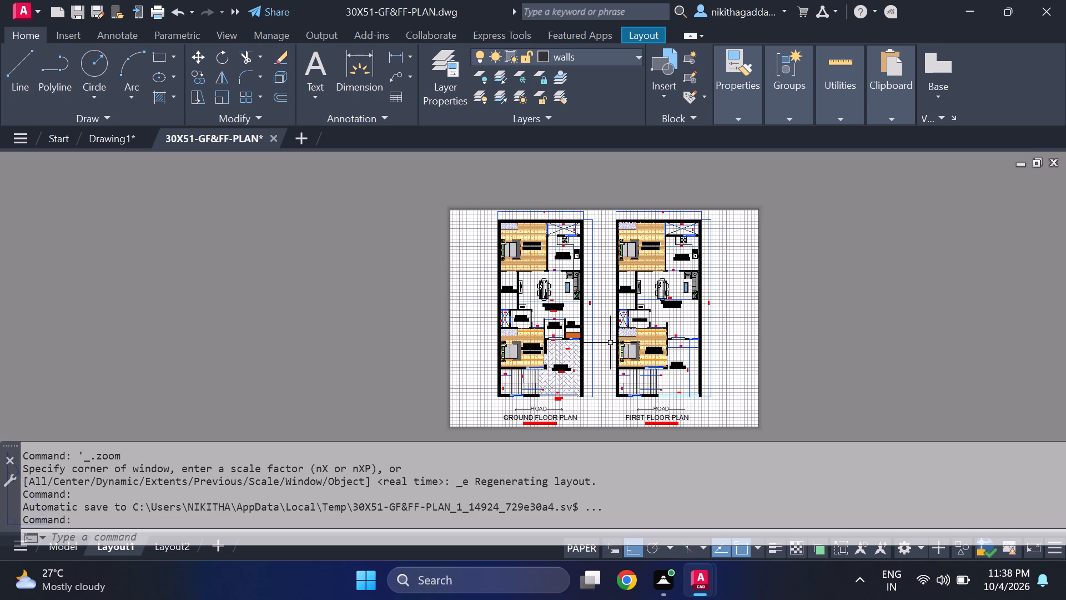
scroll(620, 337, "up", 1)
middle_click_drag(620, 337, 631, 357)
scroll(631, 353, "up", 1)
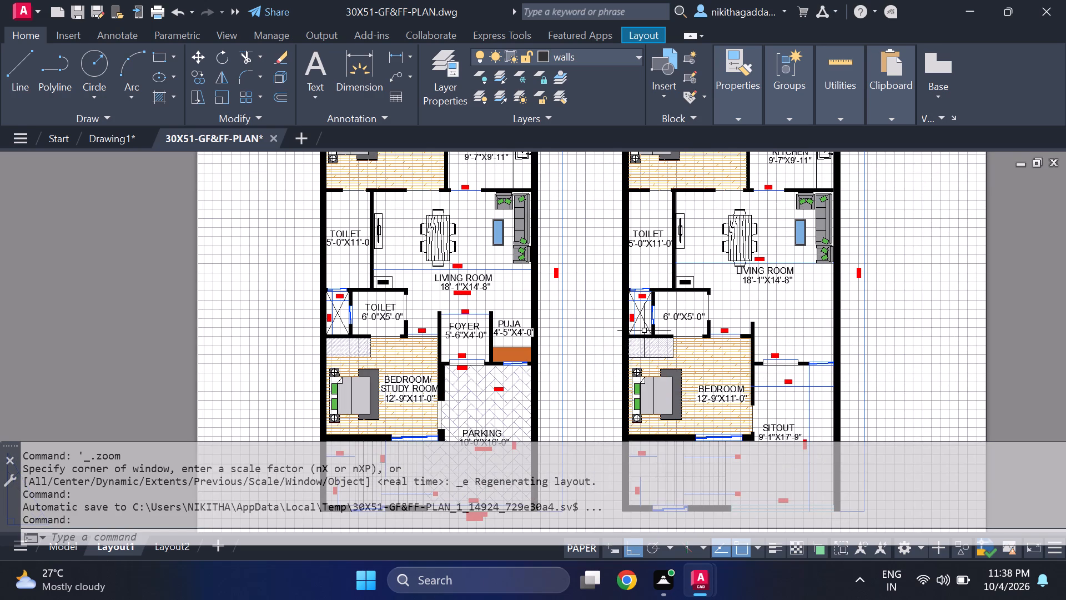
middle_click_drag(645, 330, 653, 357)
scroll(654, 357, "down", 1)
middle_click_drag(655, 354, 660, 371)
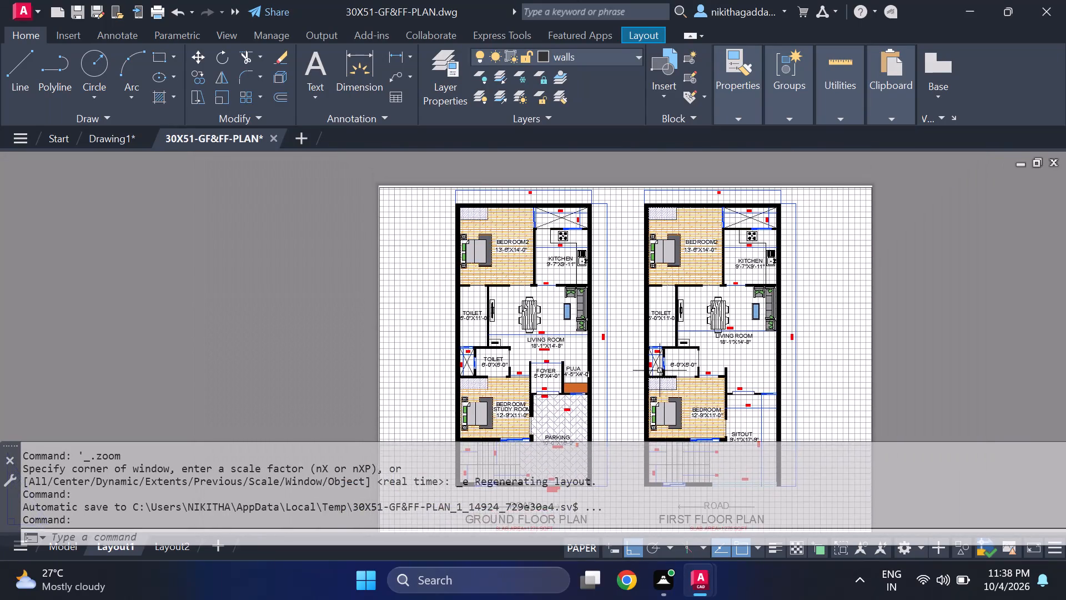
Examine the first floor's 6'-0"X5'-0" toilet and adjoining shaft, together with the ground floor's foyer and puja, at close range.
scroll(659, 369, "up", 2)
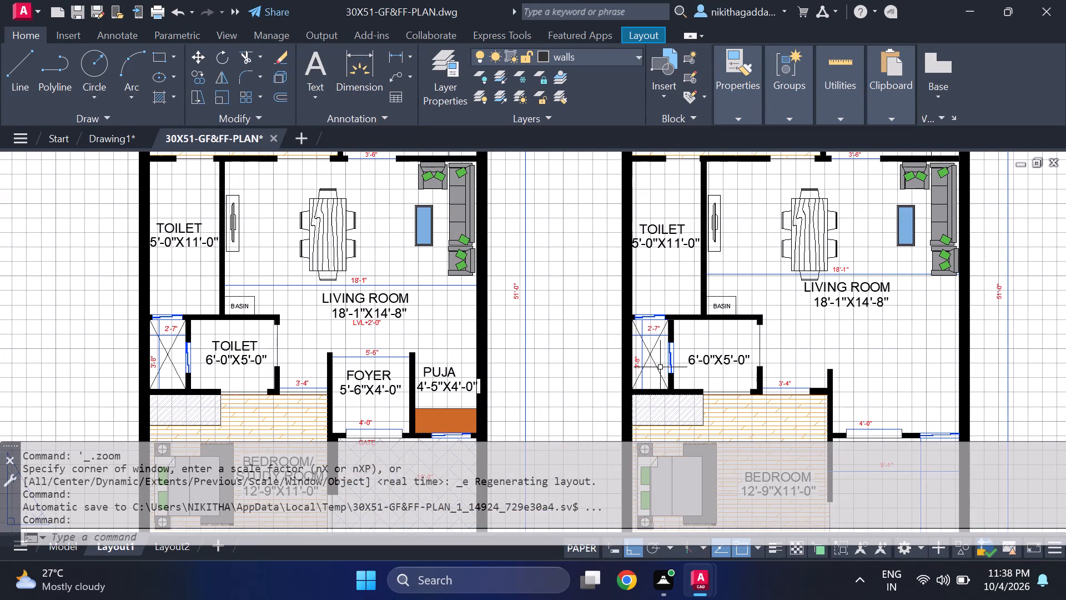
scroll(663, 367, "down", 3)
scroll(663, 367, "up", 2)
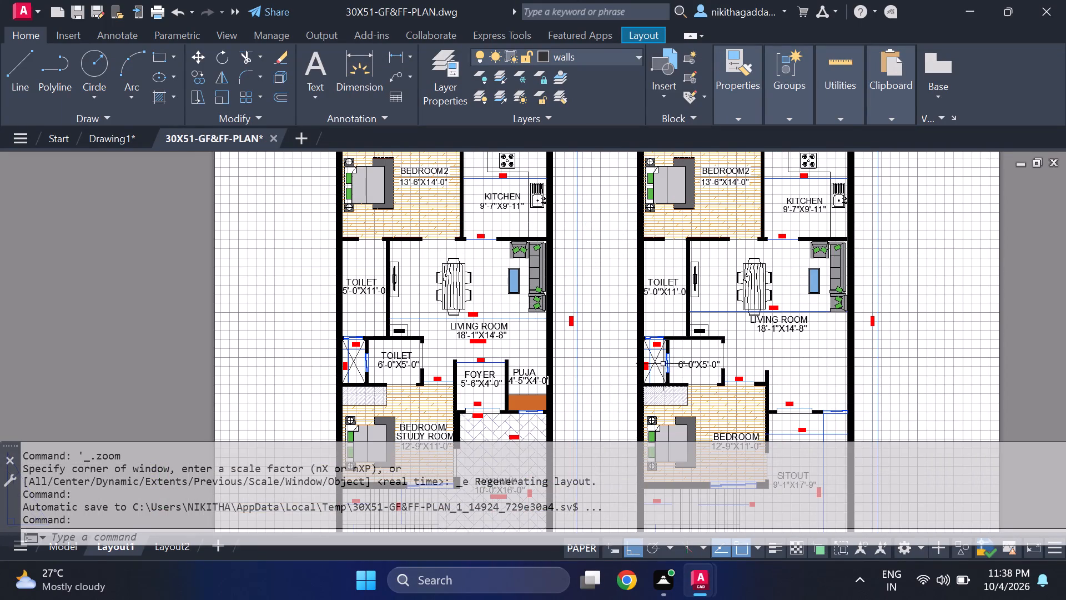
middle_click_drag(663, 360, 695, 332)
scroll(695, 332, "up", 3)
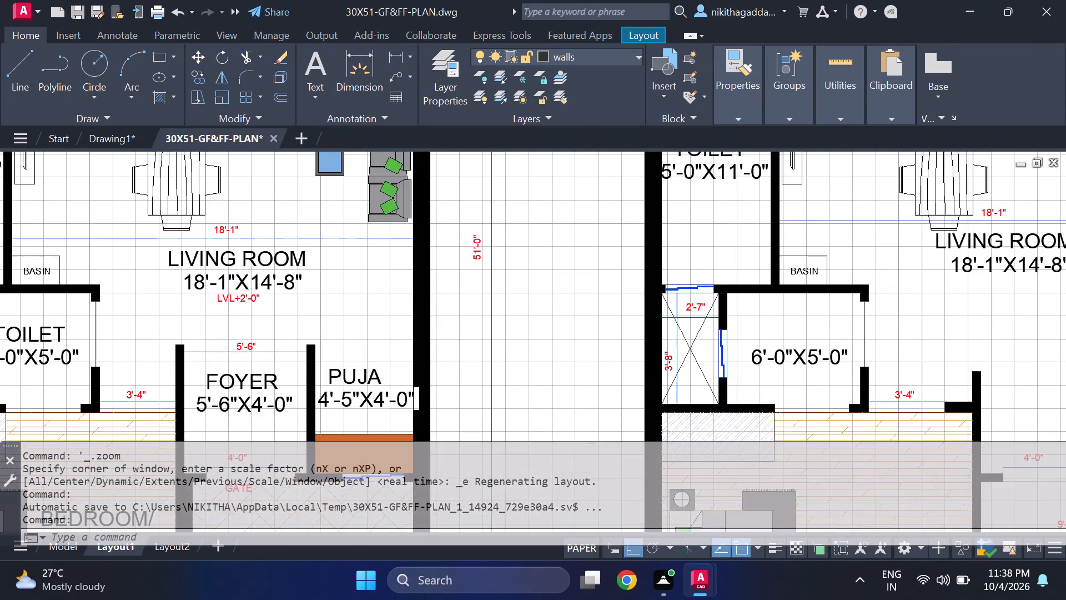
scroll(670, 313, "down", 3)
middle_click_drag(673, 321, 679, 308)
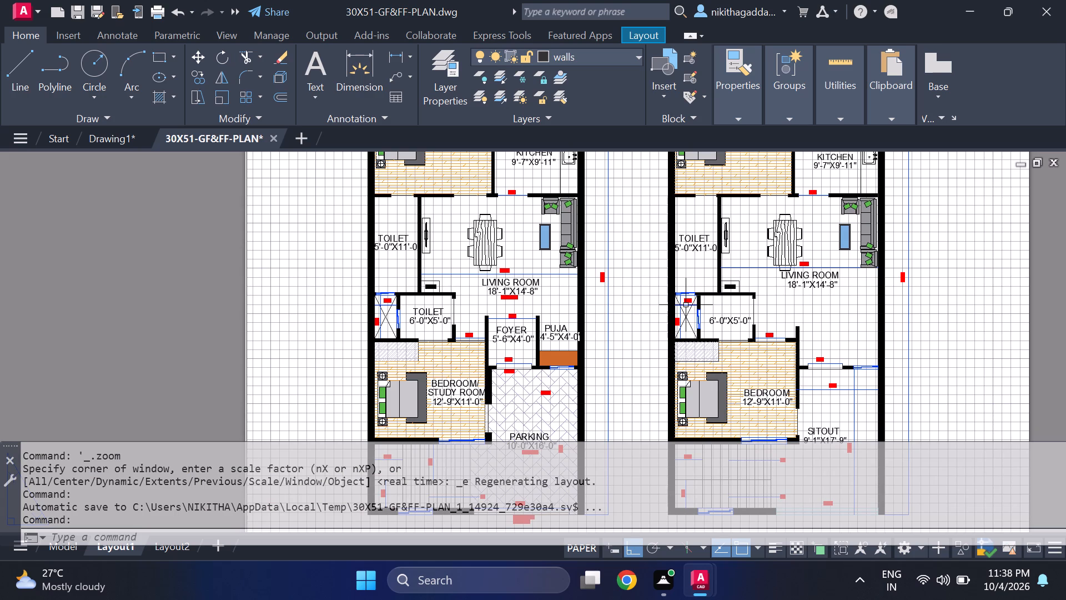
Compare the middle rooms of the ground and first floor plans and how both plans sit on the Layout1 sheet.
scroll(620, 288, "down", 2)
middle_click_drag(621, 288, 612, 272)
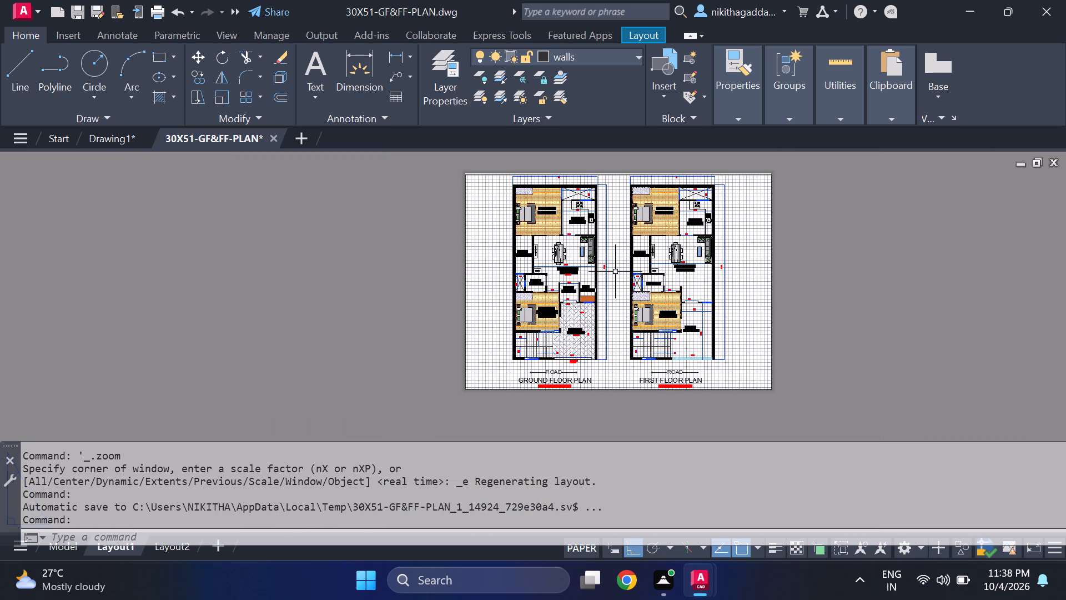
scroll(642, 260, "up", 2)
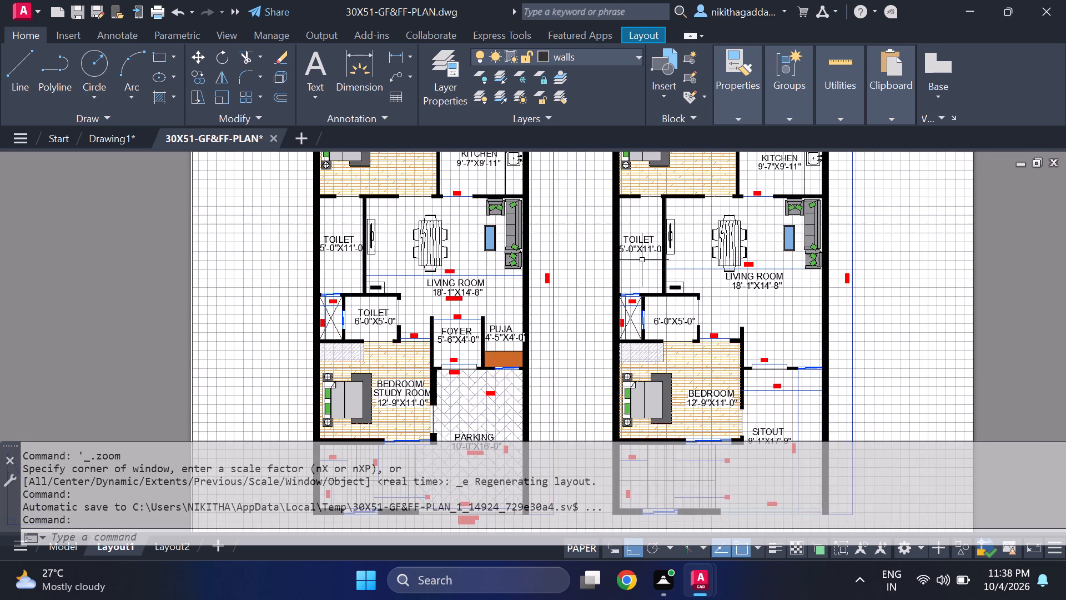
scroll(642, 260, "down", 2)
middle_click_drag(661, 266, 616, 265)
scroll(616, 265, "up", 1)
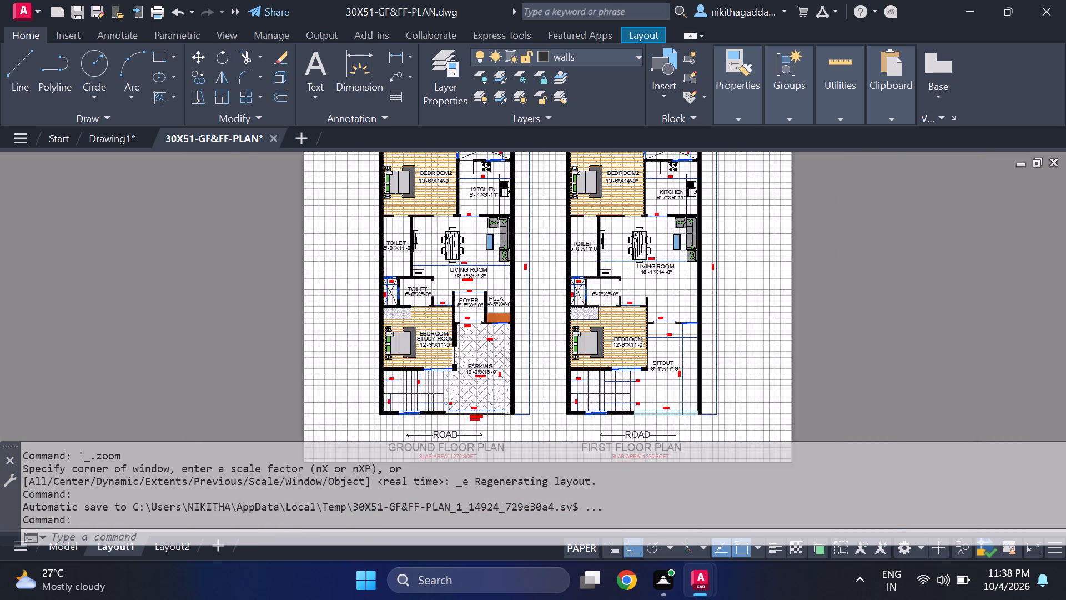
scroll(616, 265, "up", 1)
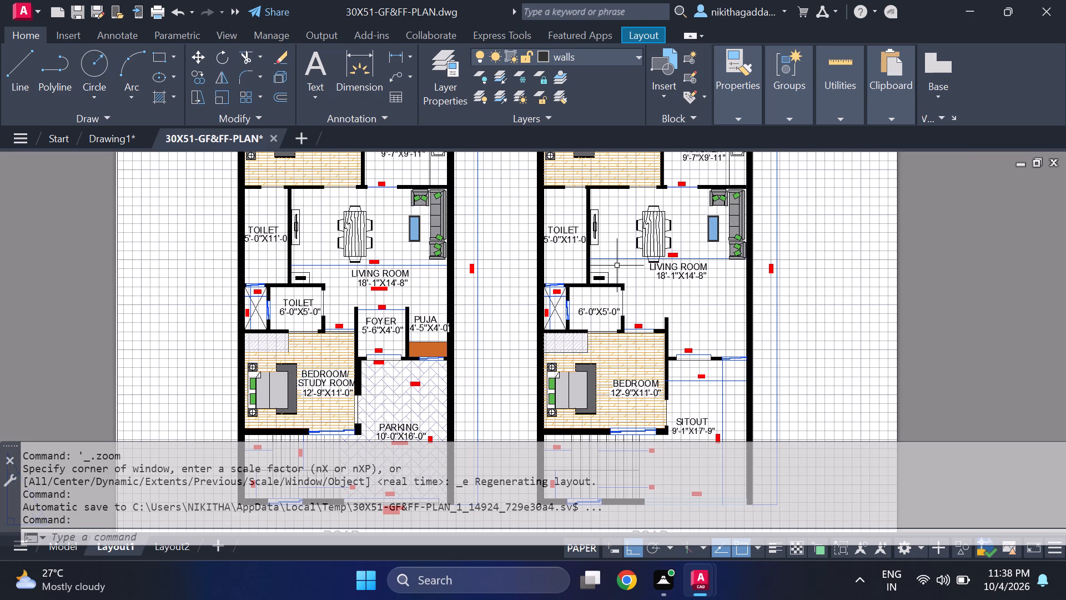
scroll(640, 317, "down", 1)
middle_click_drag(640, 321, 645, 317)
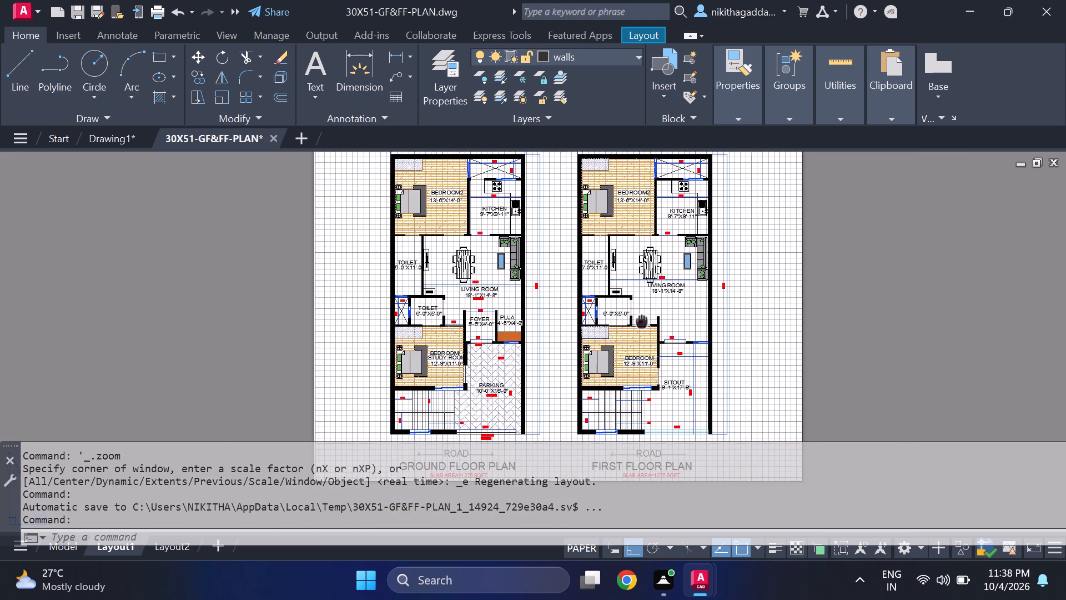
middle_click_drag(645, 317, 650, 306)
middle_click(650, 306)
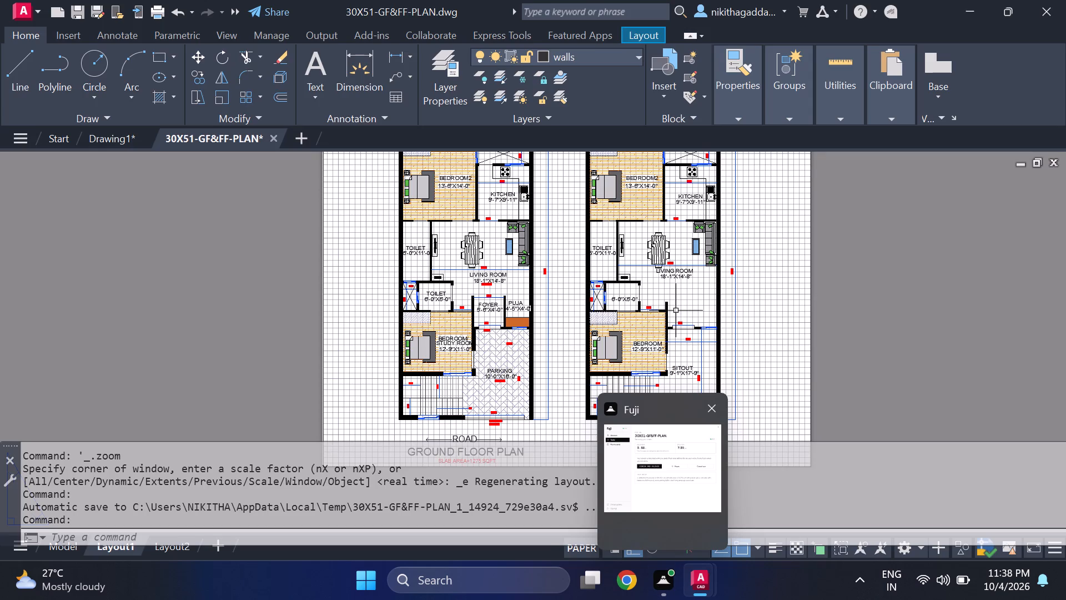
scroll(627, 297, "down", 2)
scroll(616, 321, "up", 2)
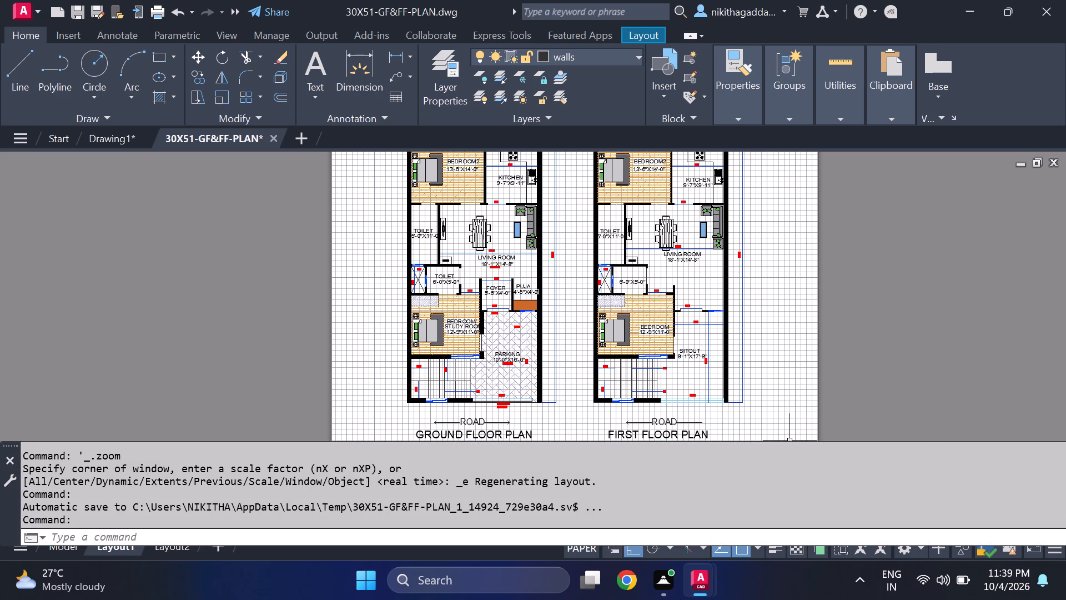
middle_click_drag(628, 279, 573, 317)
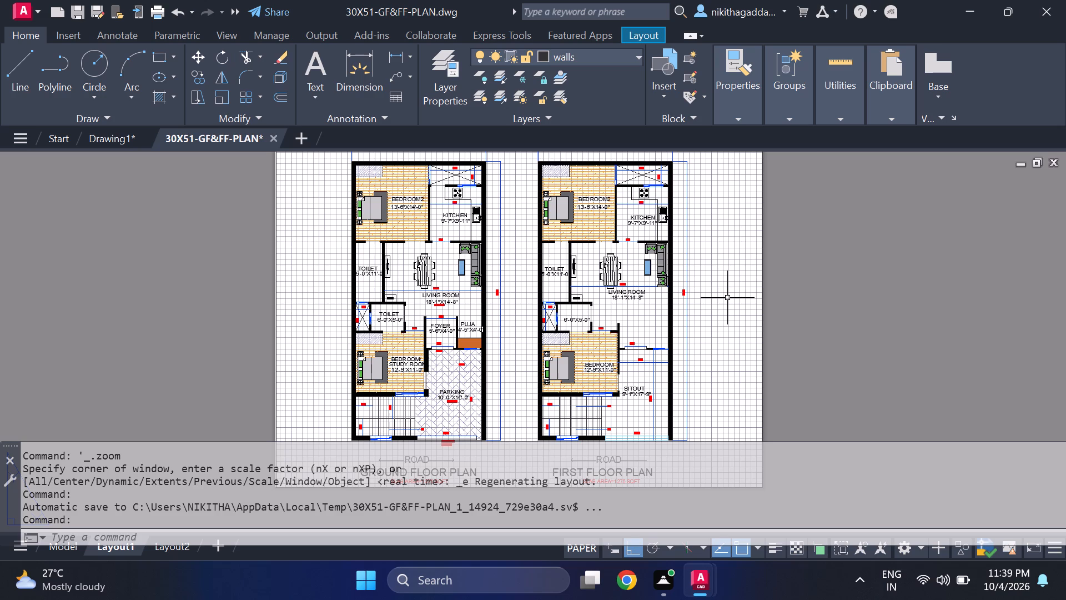
Examine BEDROOM2, the kitchen and the adjoining utility space of both floor plans at close range.
scroll(610, 292, "down", 2)
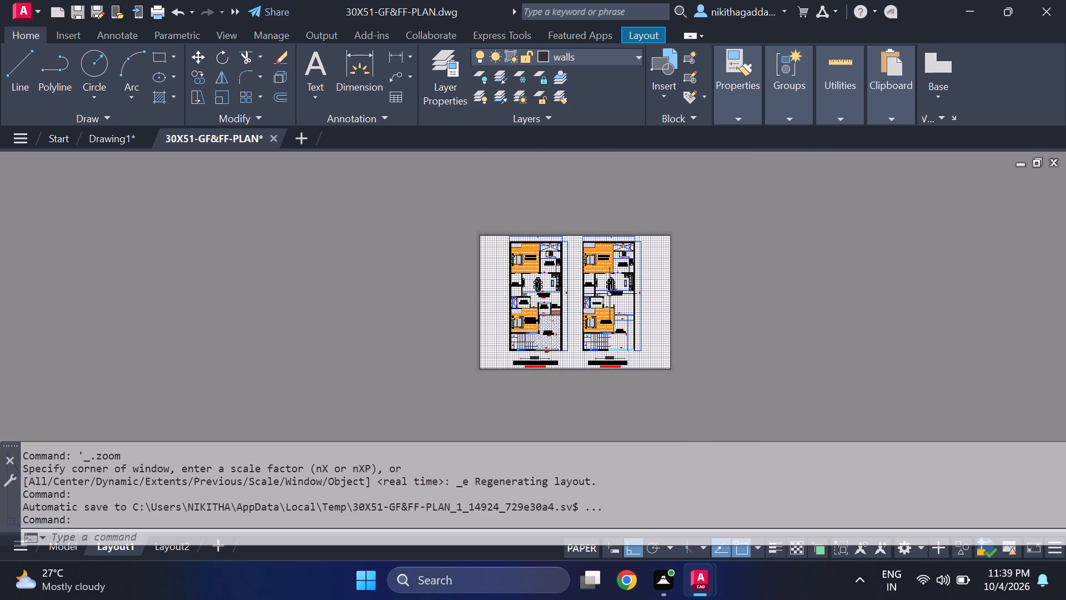
middle_click_drag(607, 296, 574, 279)
scroll(574, 279, "up", 2)
middle_click_drag(575, 279, 576, 313)
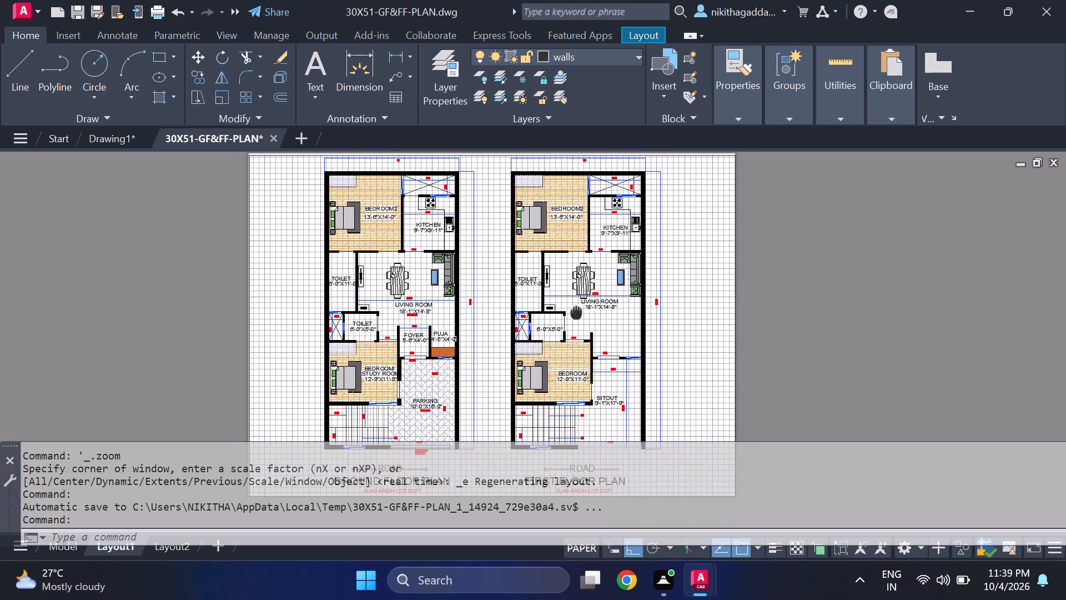
middle_click_drag(576, 313, 569, 309)
scroll(539, 173, "up", 3)
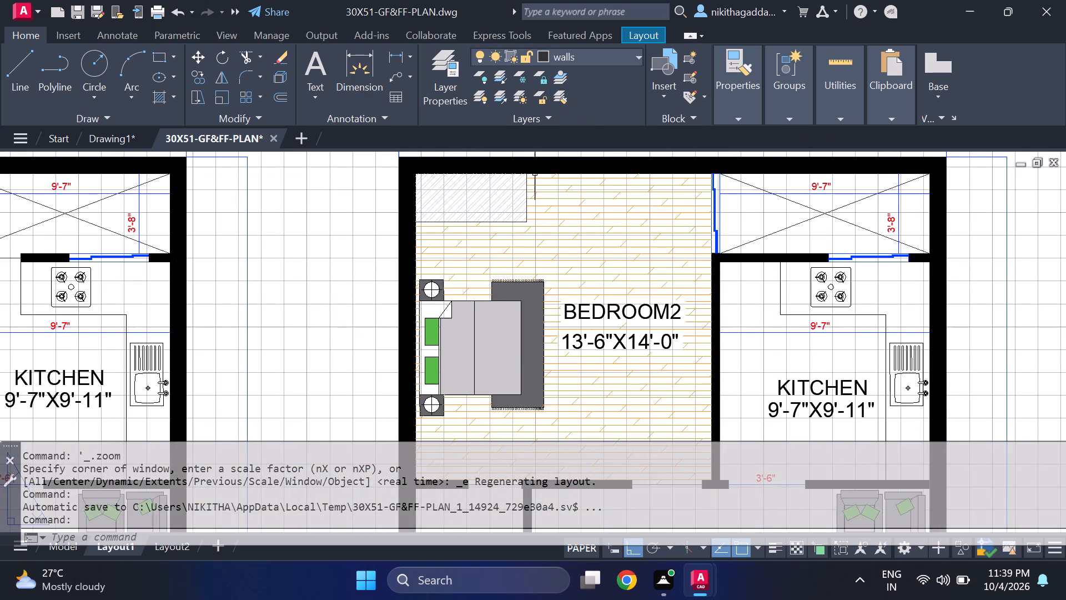
scroll(510, 193, "up", 2)
scroll(509, 193, "down", 3)
scroll(464, 228, "down", 2)
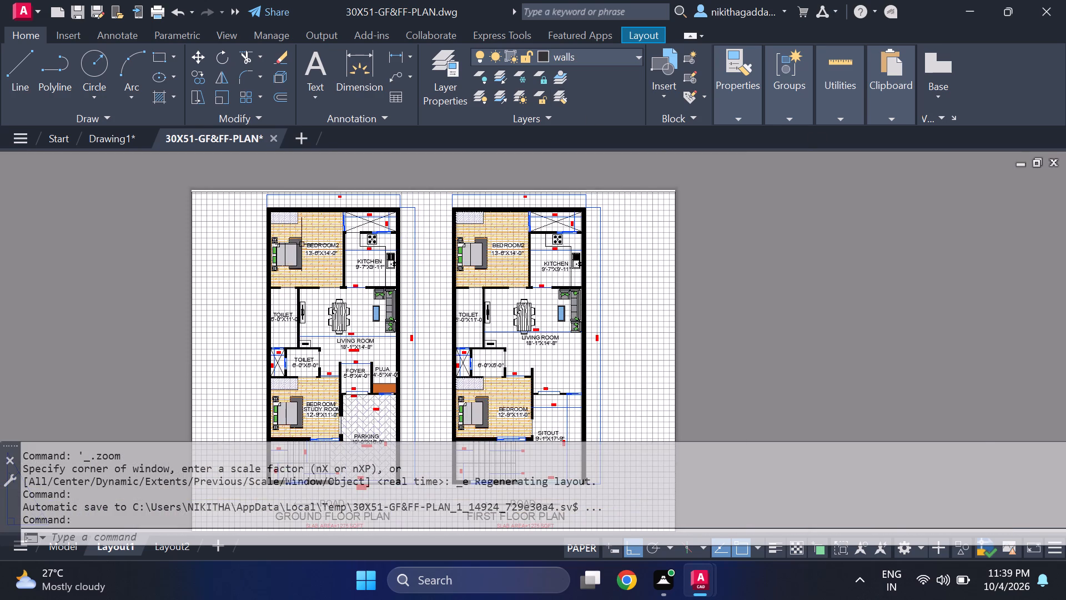
scroll(301, 239, "up", 2)
middle_click_drag(248, 197, 276, 239)
scroll(273, 224, "up", 2)
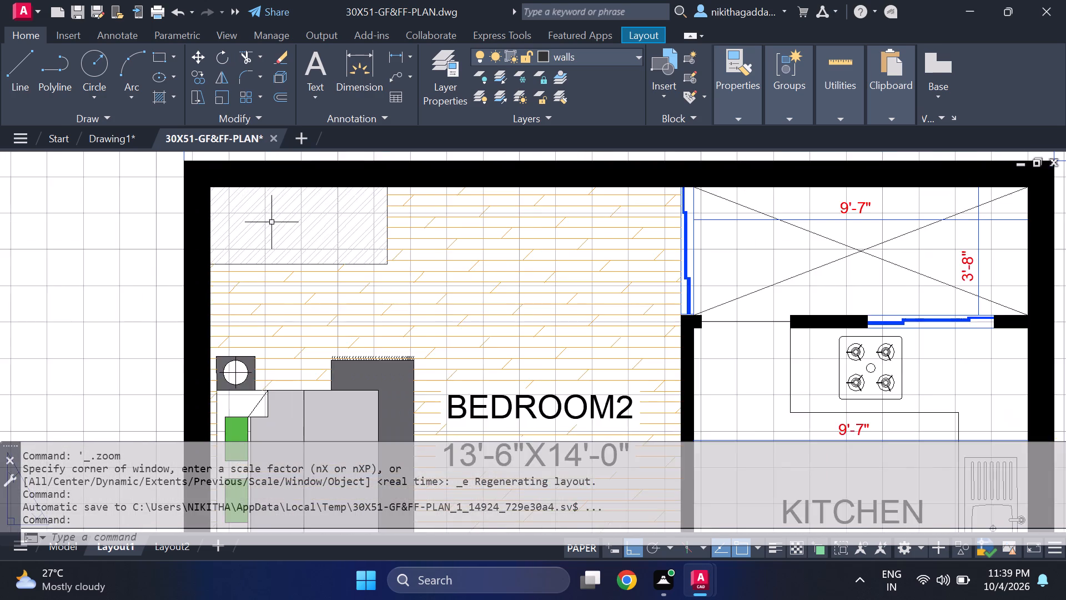
scroll(272, 222, "up", 3)
scroll(272, 222, "down", 5)
scroll(350, 284, "down", 3)
Review the lower rooms, road labels and plan titles of both floors, together with the sheet's edges.
middle_click_drag(355, 318, 350, 293)
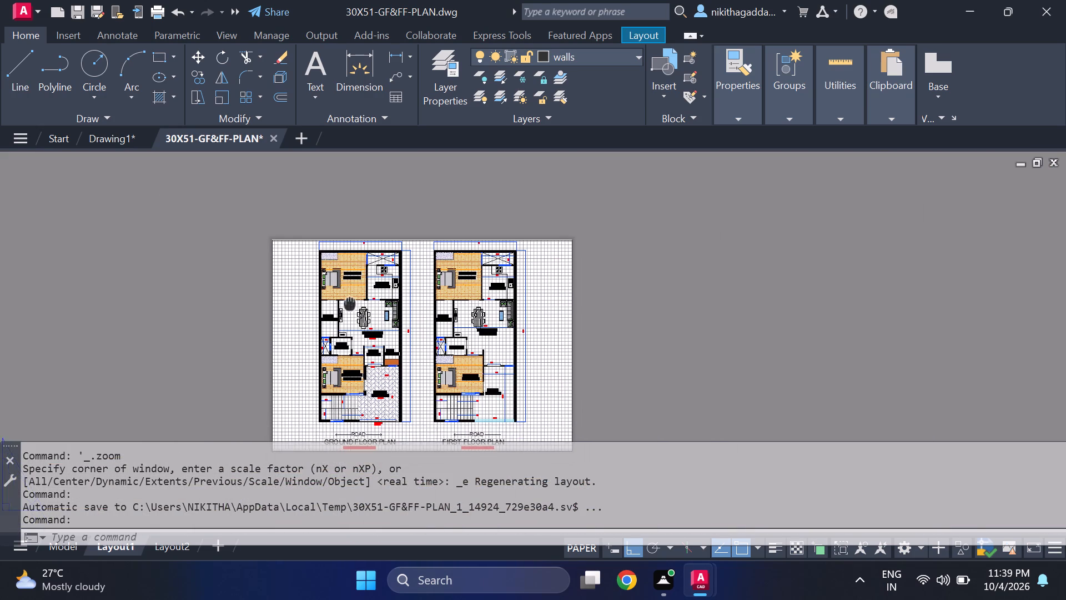
middle_click_drag(350, 293, 344, 259)
scroll(360, 308, "up", 2)
middle_click_drag(362, 317, 359, 243)
scroll(353, 308, "up", 2)
scroll(364, 303, "down", 3)
scroll(449, 312, "up", 2)
scroll(501, 304, "down", 2)
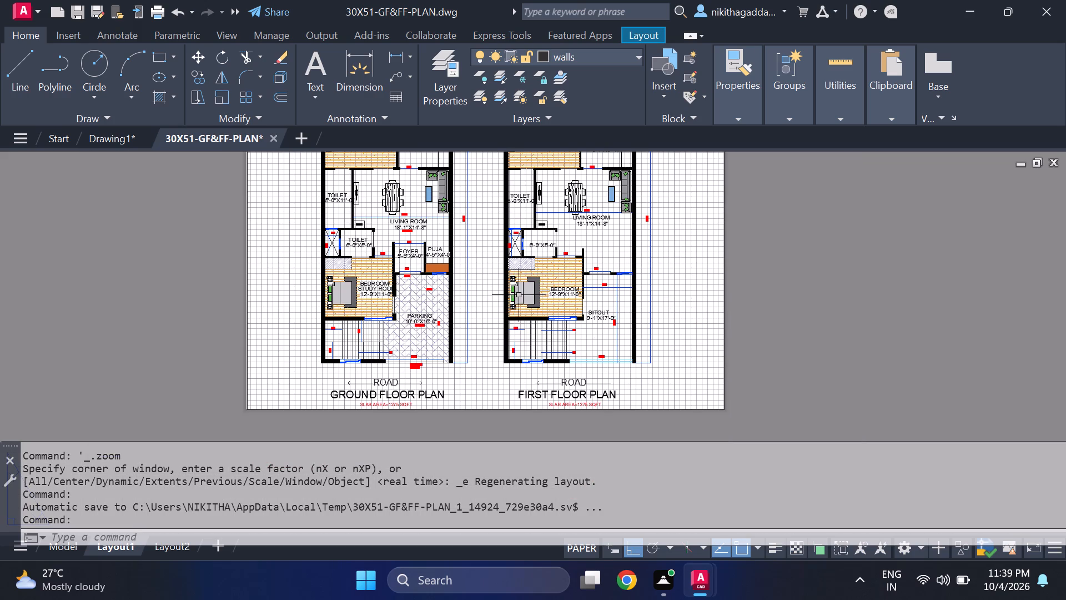
middle_click_drag(520, 295, 524, 318)
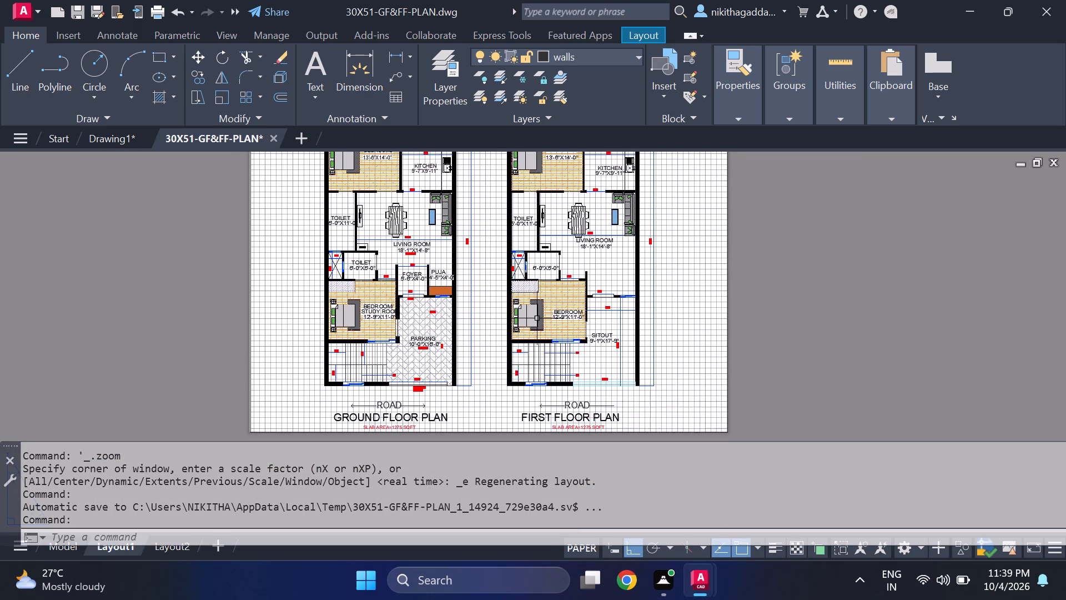
scroll(537, 318, "down", 2)
scroll(537, 328, "up", 2)
middle_click_drag(537, 328, 537, 383)
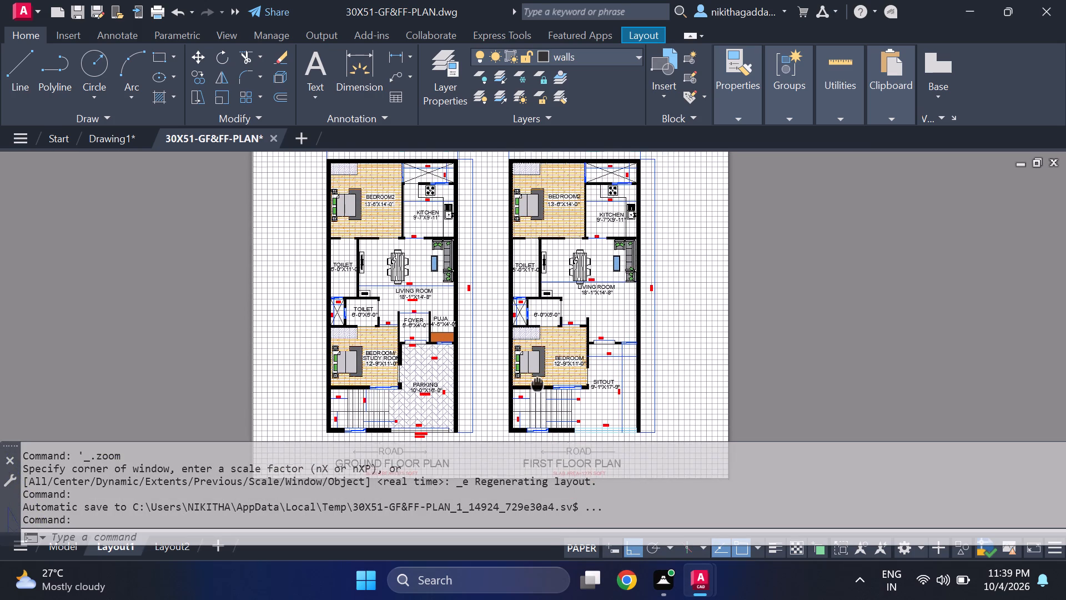
middle_click_drag(537, 383, 537, 384)
scroll(537, 384, "down", 1)
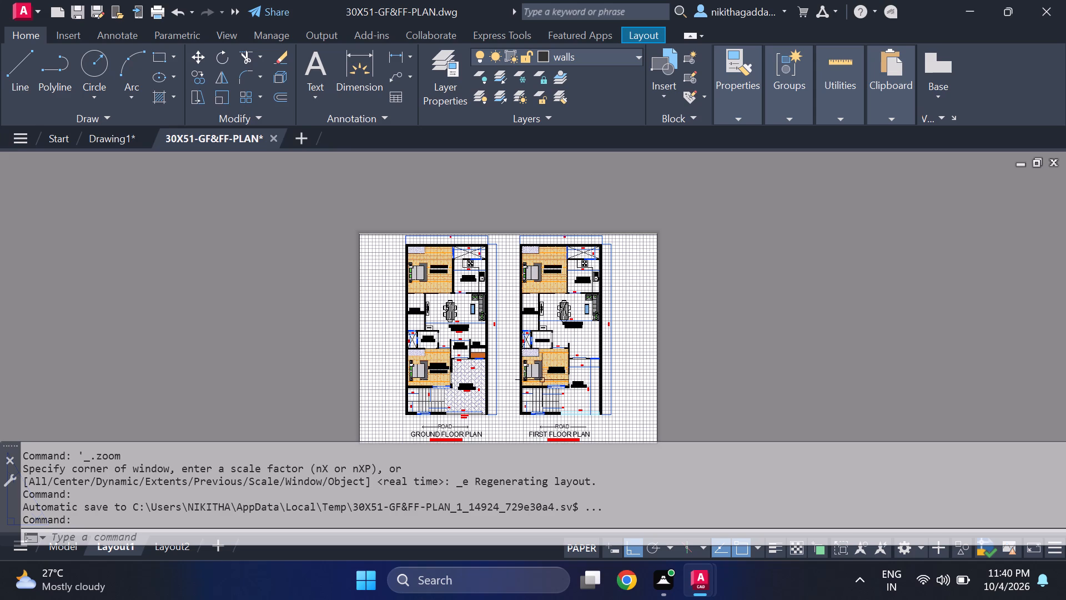
scroll(545, 332, "up", 1)
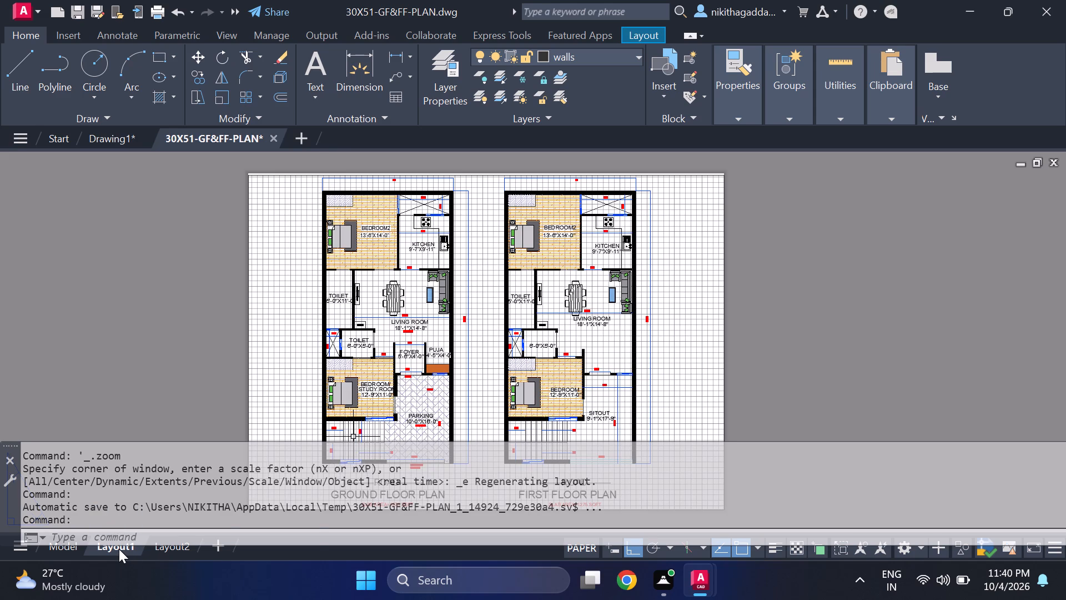
Start plotting Layout1 as a single sheet and open its plot preview.
right_click(119, 549)
left_click(192, 351)
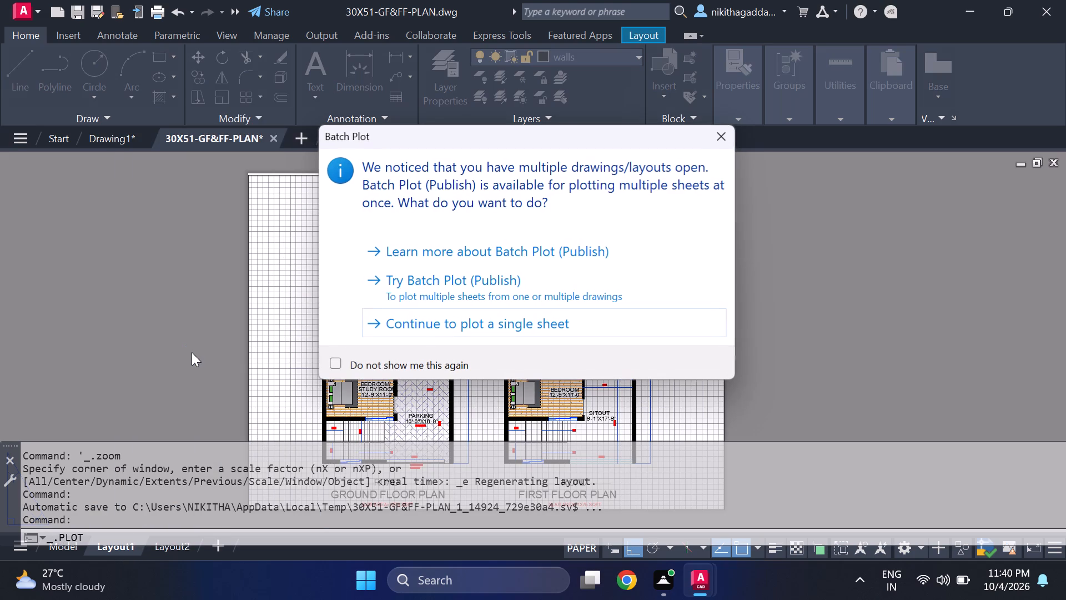
left_click(432, 317)
left_click(265, 488)
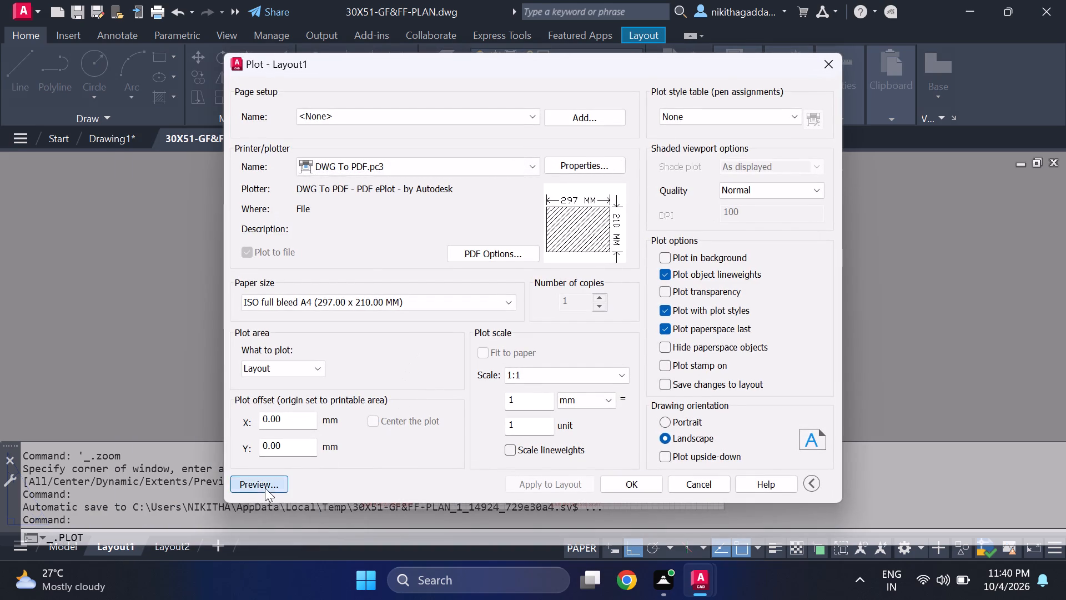
Inspect the previewed sheet's overall arrangement and the living rooms, bedrooms and dimension texts of both plans.
scroll(486, 329, "up", 1)
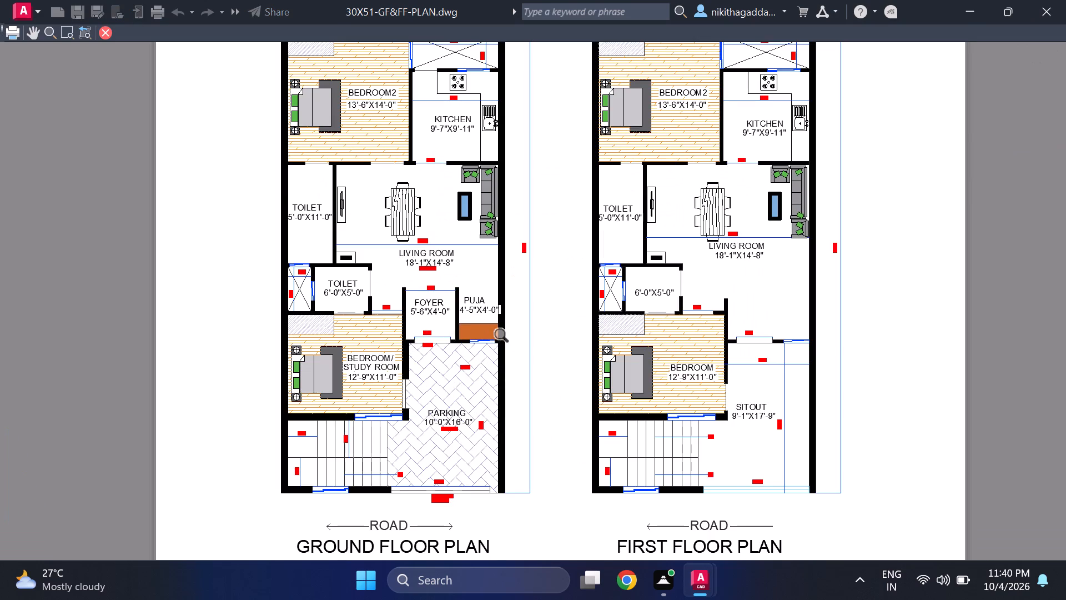
scroll(512, 348, "down", 2)
scroll(514, 350, "up", 2)
middle_click_drag(553, 355, 536, 421)
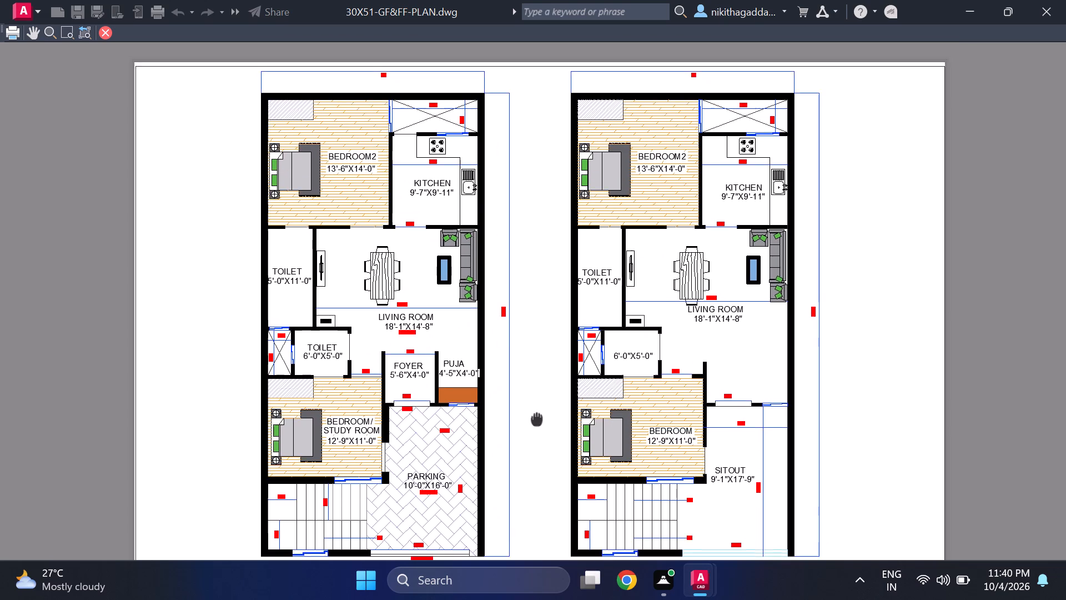
middle_click_drag(536, 421, 522, 401)
scroll(680, 319, "up", 1)
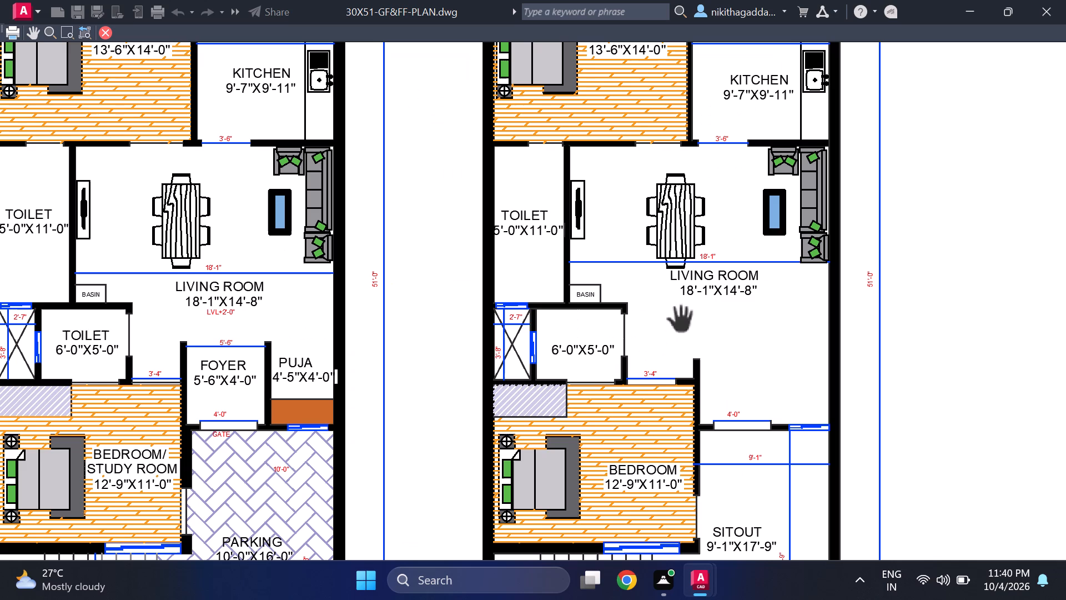
scroll(742, 366, "down", 1)
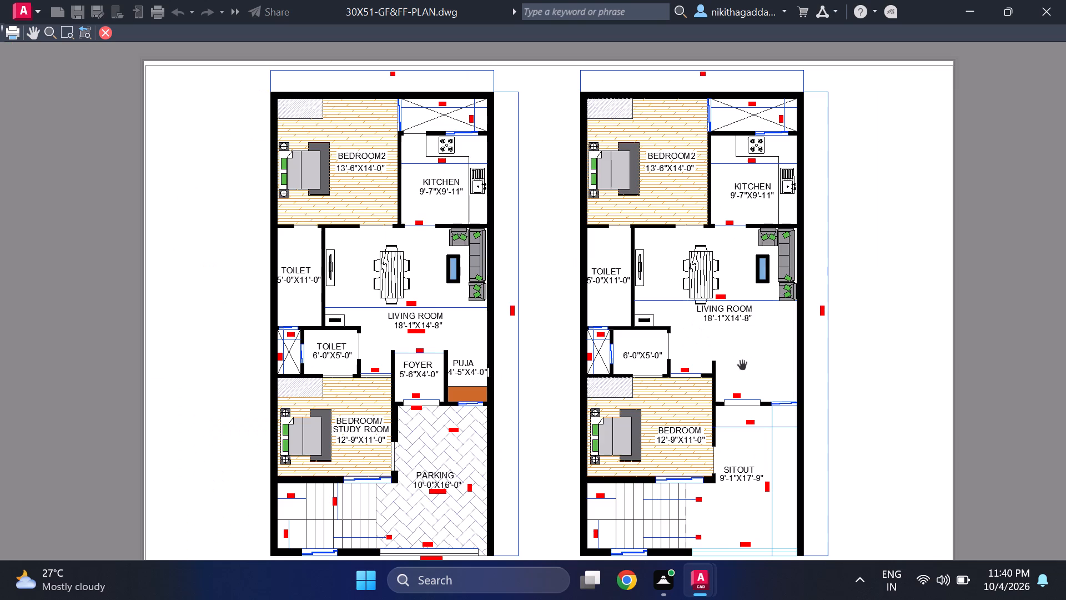
middle_click_drag(742, 366, 749, 308)
middle_click(749, 307)
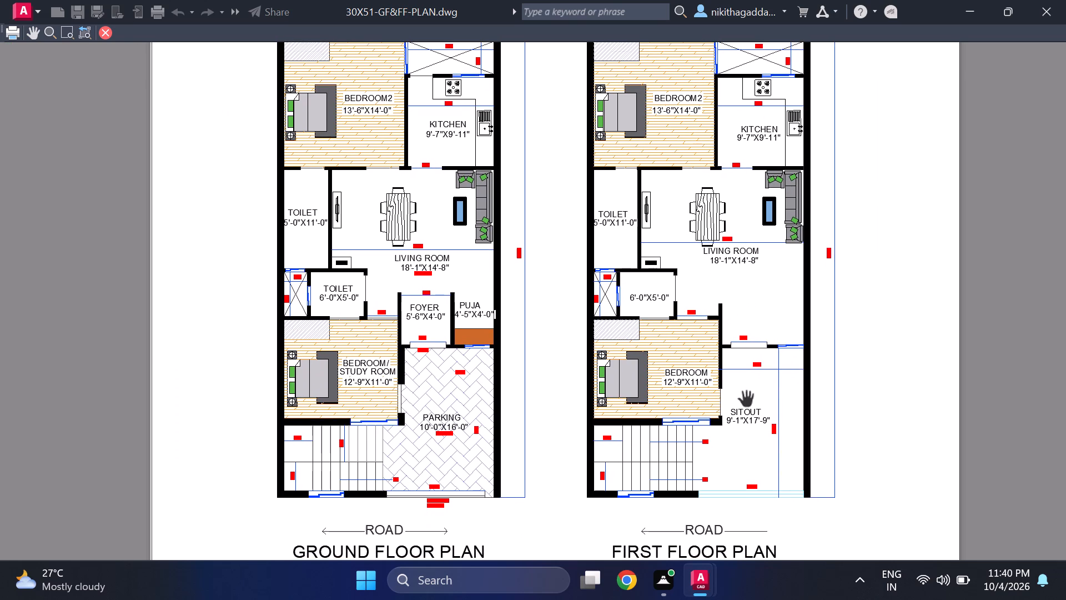
Check the parking, sitout, stairs, road labels and plan titles in the plot preview.
middle_click_drag(747, 400, 760, 375)
scroll(747, 400, "up", 1)
scroll(760, 373, "down", 1)
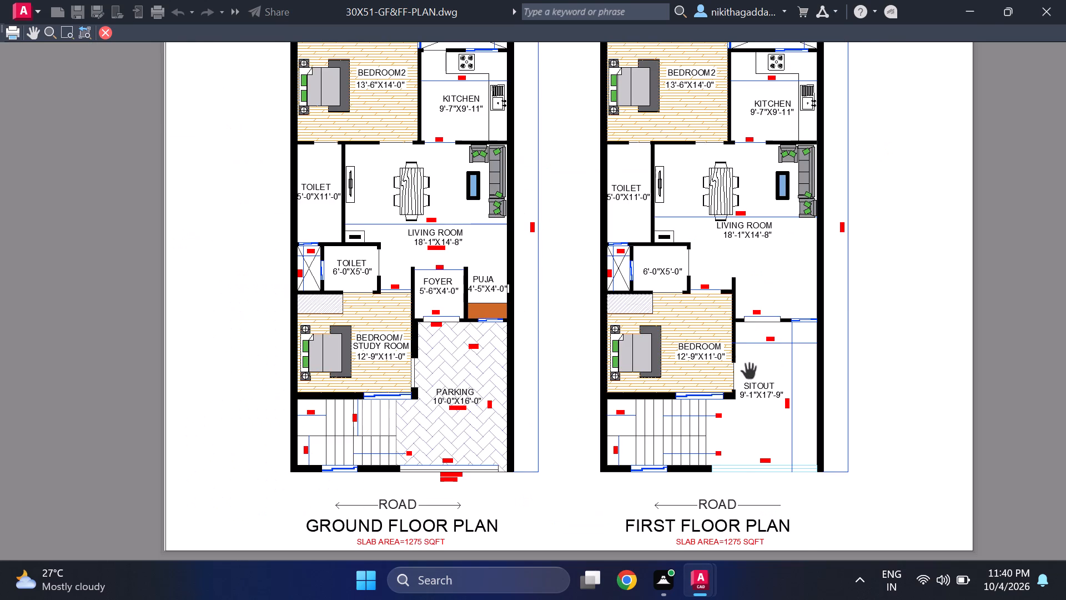
scroll(710, 373, "down", 1)
scroll(700, 368, "up", 1)
middle_click_drag(706, 375, 715, 414)
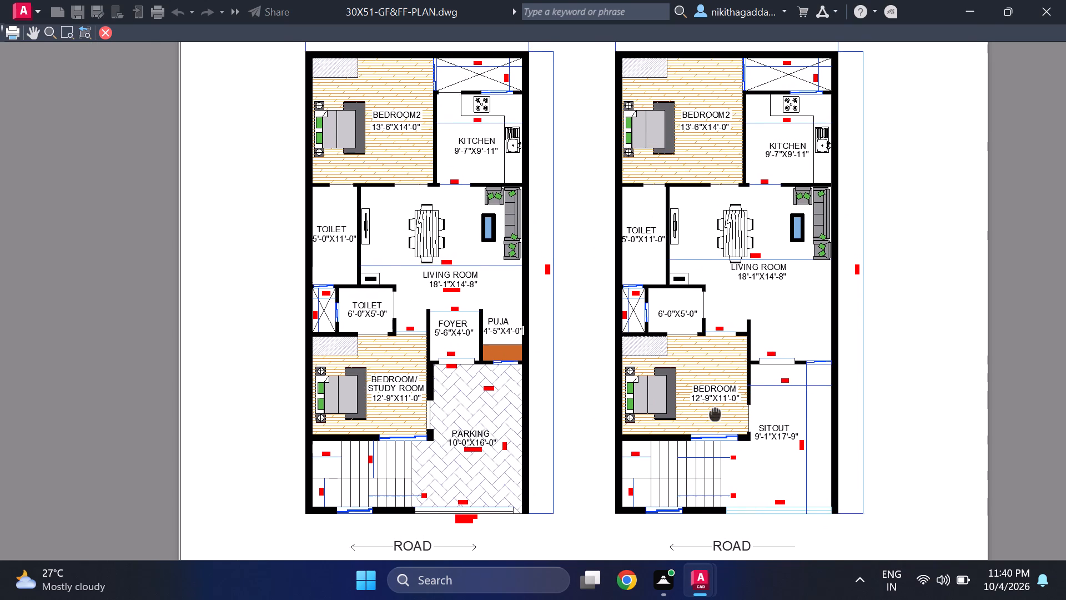
middle_click_drag(715, 414, 714, 417)
scroll(706, 395, "up", 1)
scroll(733, 334, "down", 1)
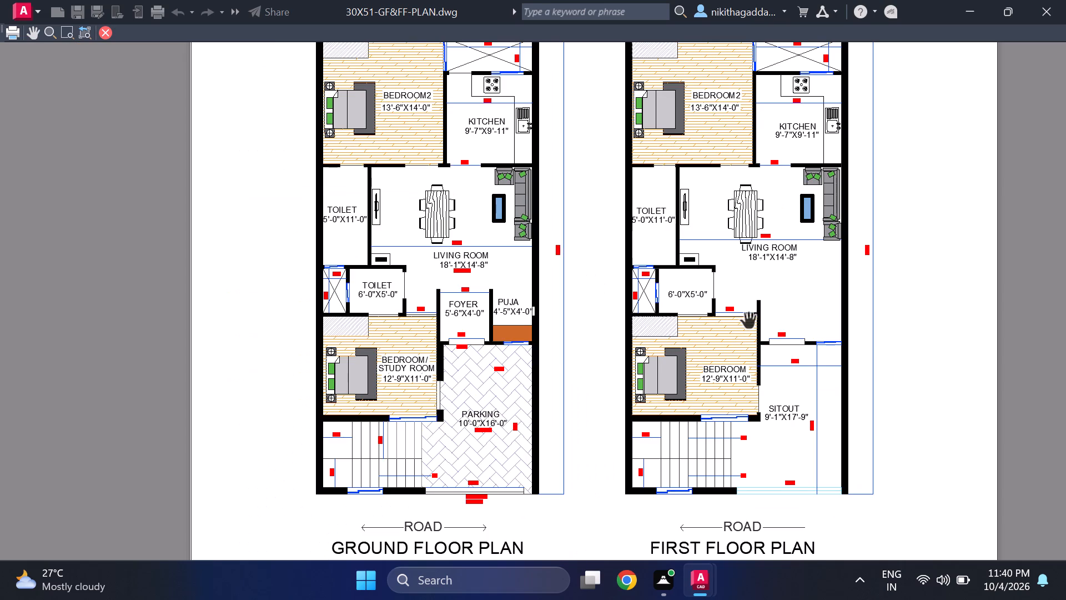
Examine the living rooms, toilets and foyer of both plans at close range in the plot preview.
middle_click_drag(750, 322, 763, 376)
scroll(787, 391, "up", 1)
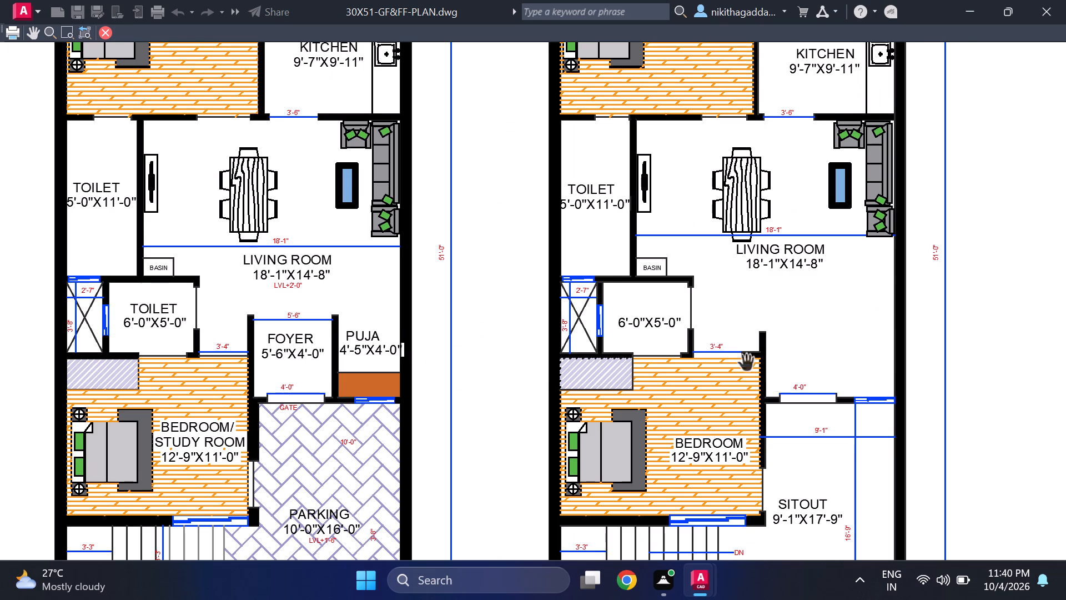
middle_click_drag(674, 303, 703, 372)
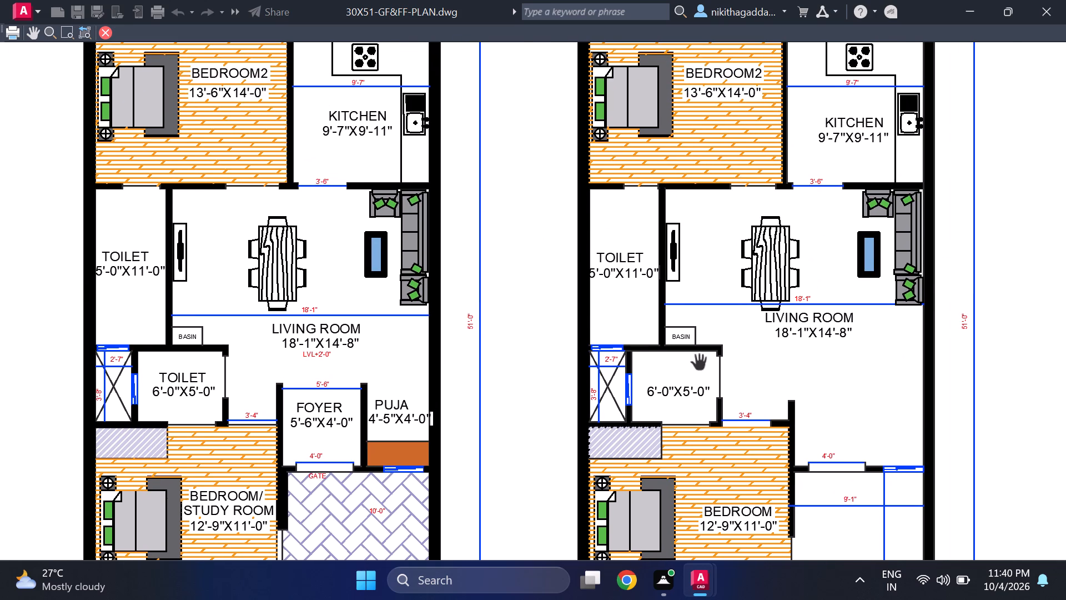
scroll(700, 359, "up", 1)
scroll(700, 355, "down", 1)
scroll(702, 352, "up", 1)
middle_click_drag(702, 352, 743, 414)
scroll(745, 417, "down", 1)
Inspect BEDROOM2, the kitchen and the overall width dimensions of both plans in the plot preview, ending with a wider view.
middle_click_drag(768, 322, 779, 408)
middle_click(779, 408)
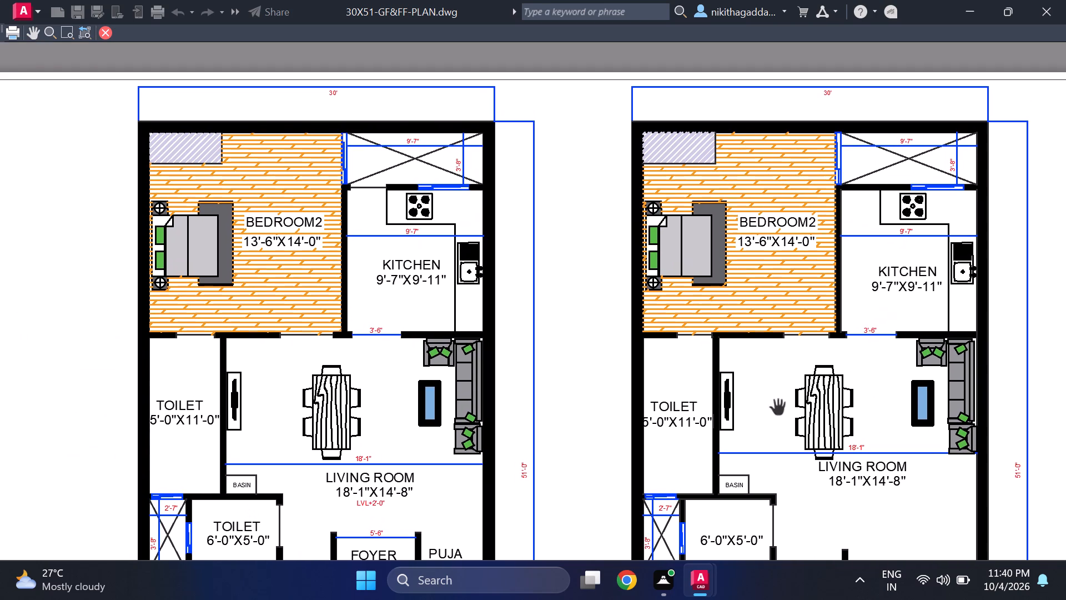
scroll(958, 258, "up", 2)
scroll(959, 272, "down", 2)
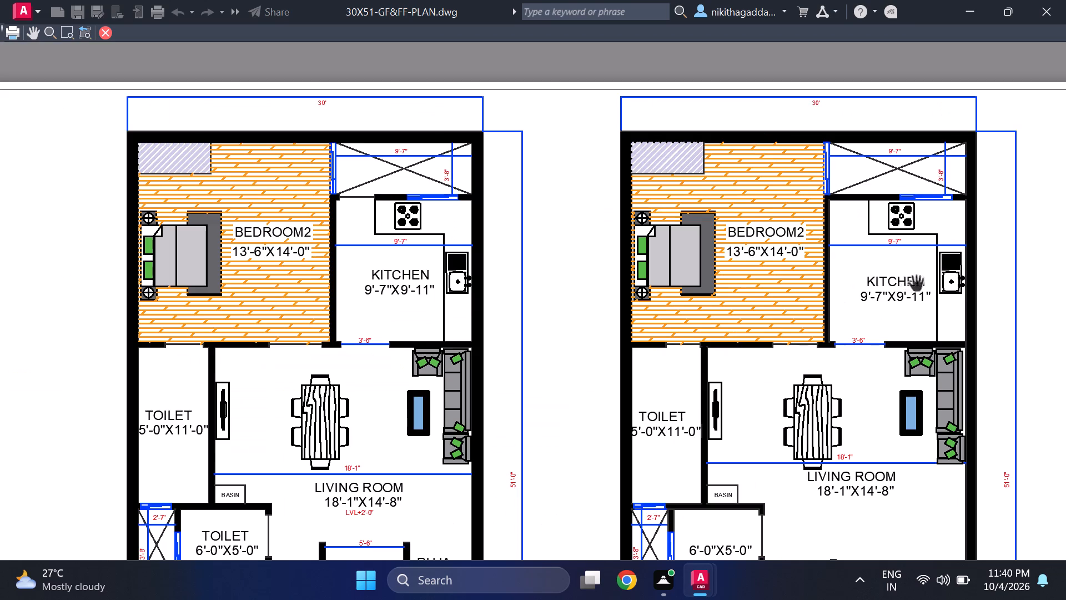
middle_click_drag(837, 361, 836, 348)
scroll(836, 338, "up", 1)
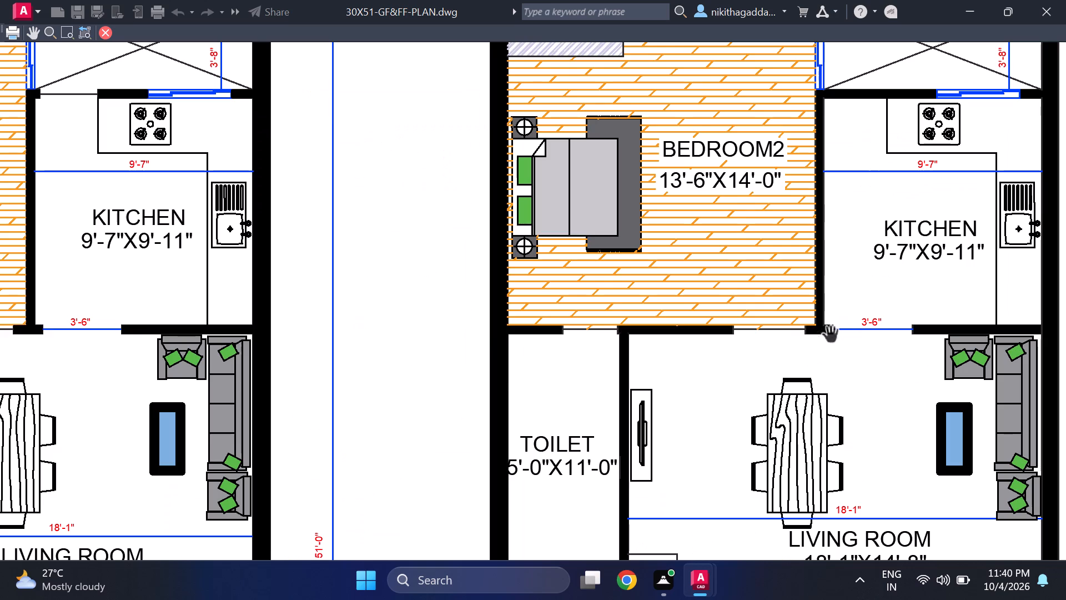
scroll(806, 319, "down", 2)
middle_click_drag(763, 392, 755, 297)
middle_click_drag(755, 296, 753, 264)
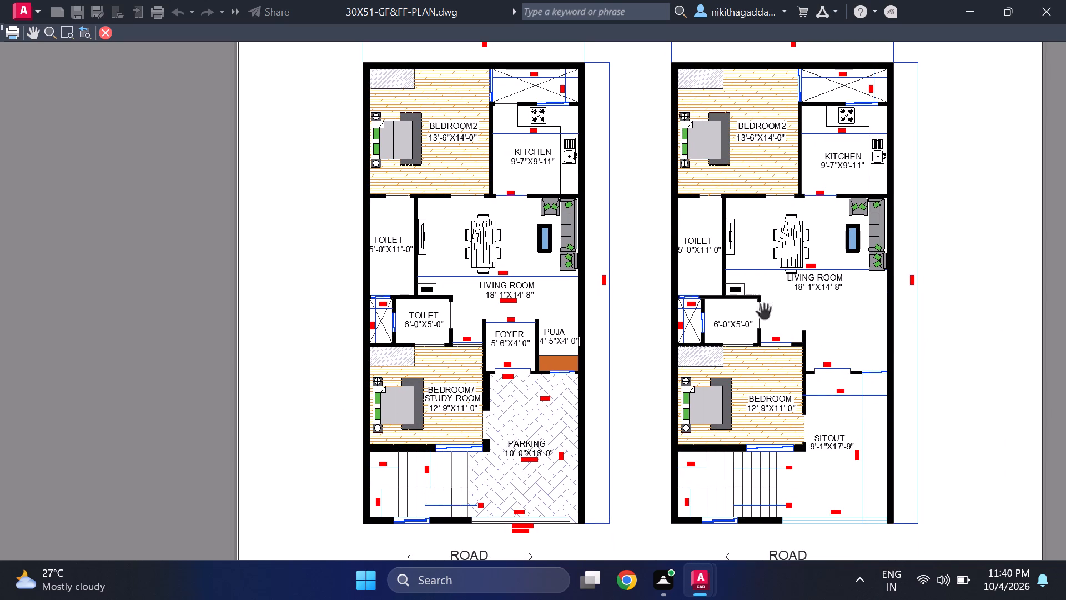
Inspect the overall placement of both floor plans and their titles on the previewed sheet.
middle_click_drag(792, 393, 779, 357)
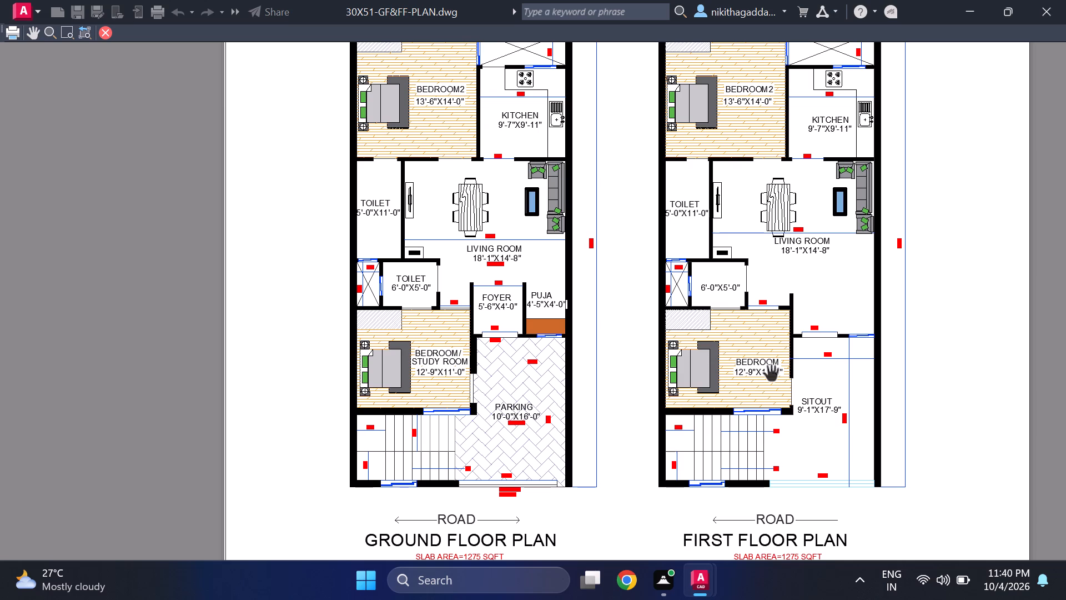
scroll(742, 431, "down", 2)
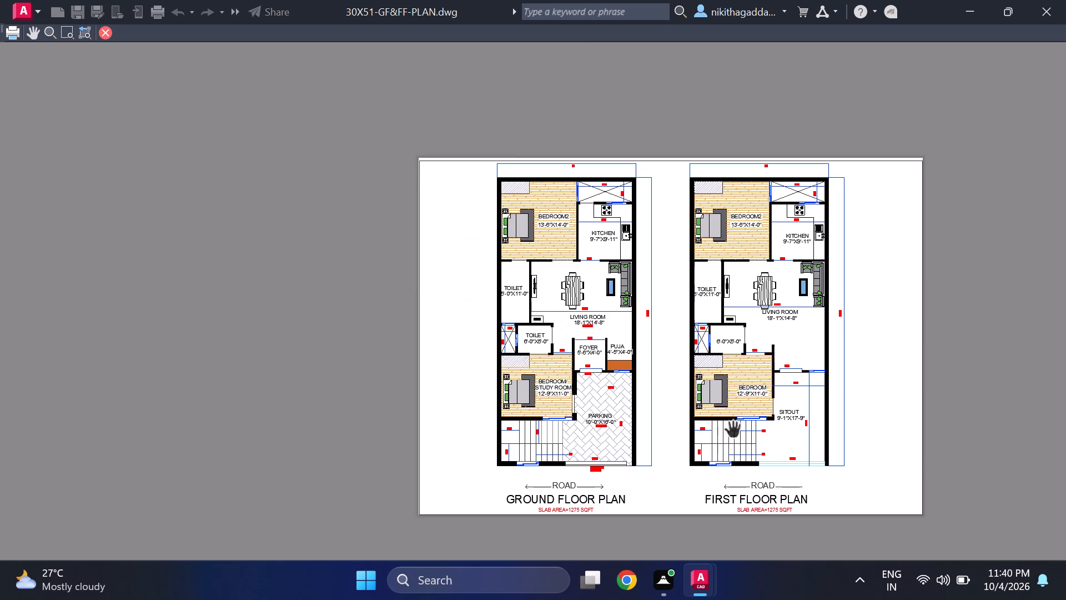
scroll(718, 434, "up", 2)
middle_click_drag(718, 434, 701, 393)
scroll(700, 392, "down", 2)
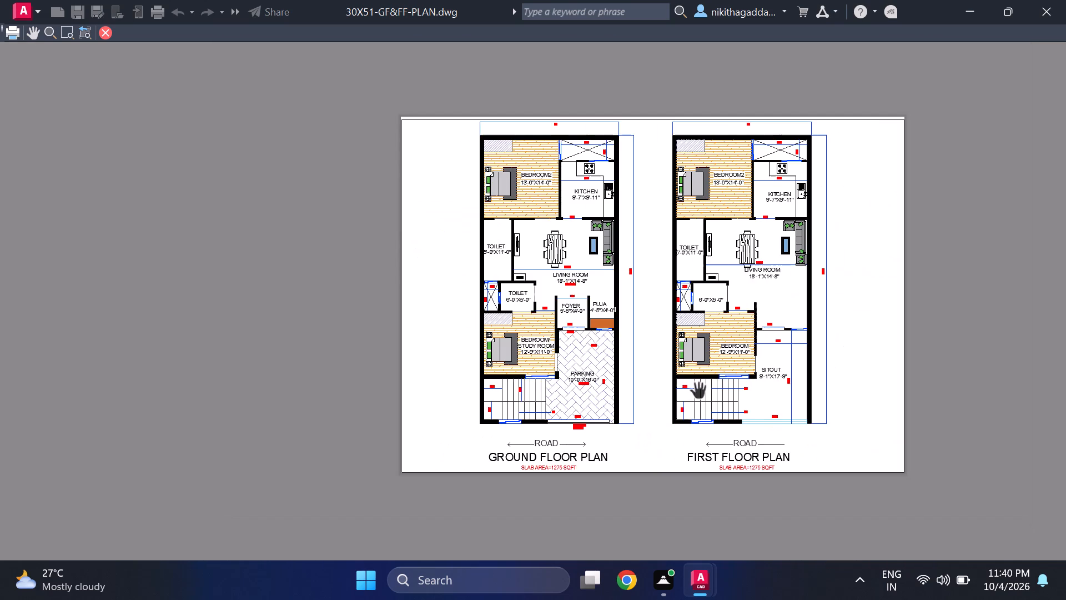
scroll(699, 392, "up", 2)
scroll(699, 392, "down", 1)
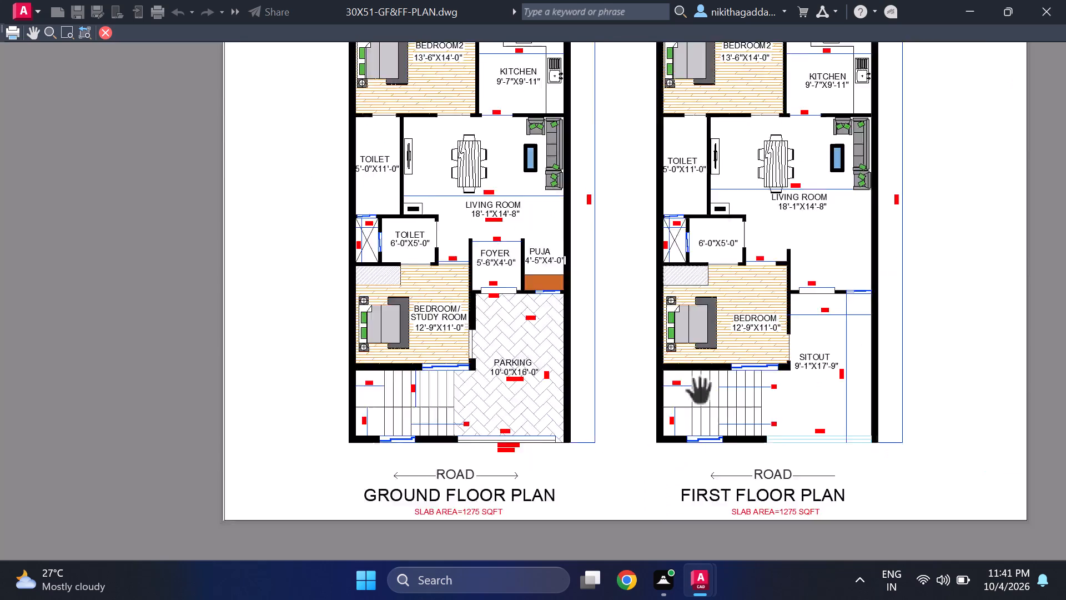
scroll(699, 392, "down", 1)
scroll(698, 392, "up", 2)
Examine the ground floor's parking, main gate and stair texts and both road labels and plan titles in the plot preview.
scroll(470, 451, "up", 1)
middle_click_drag(469, 448, 469, 446)
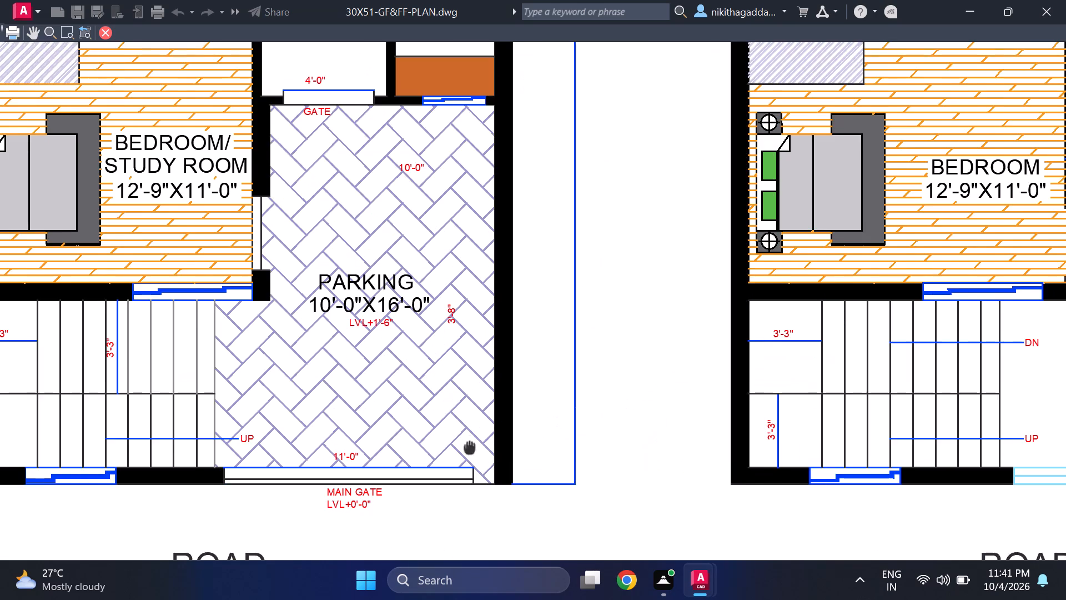
middle_click_drag(469, 446, 487, 379)
scroll(403, 432, "up", 2)
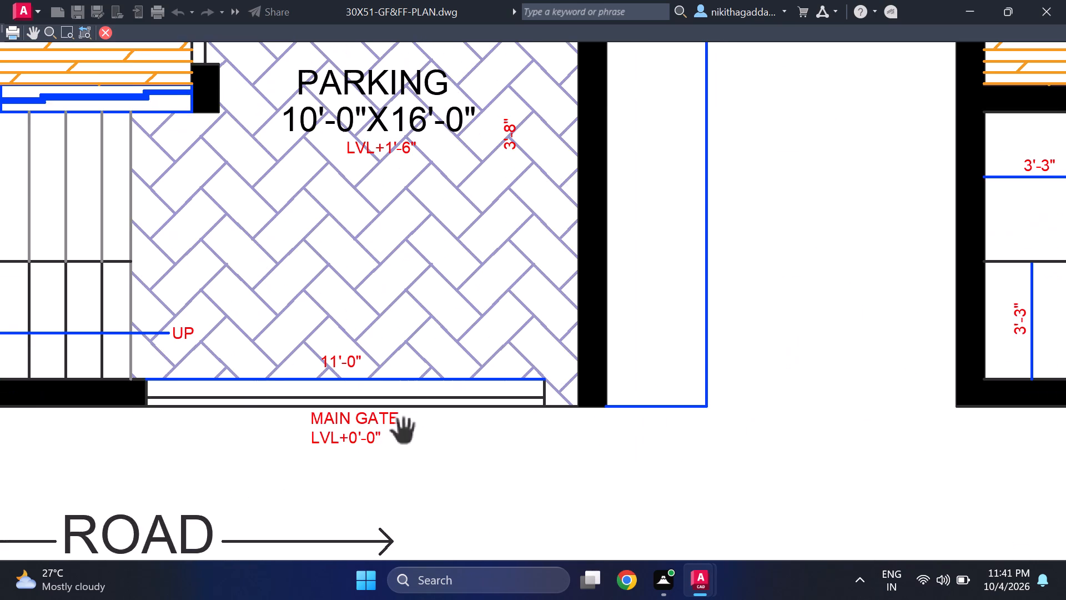
scroll(403, 432, "down", 2)
middle_click_drag(829, 437, 827, 407)
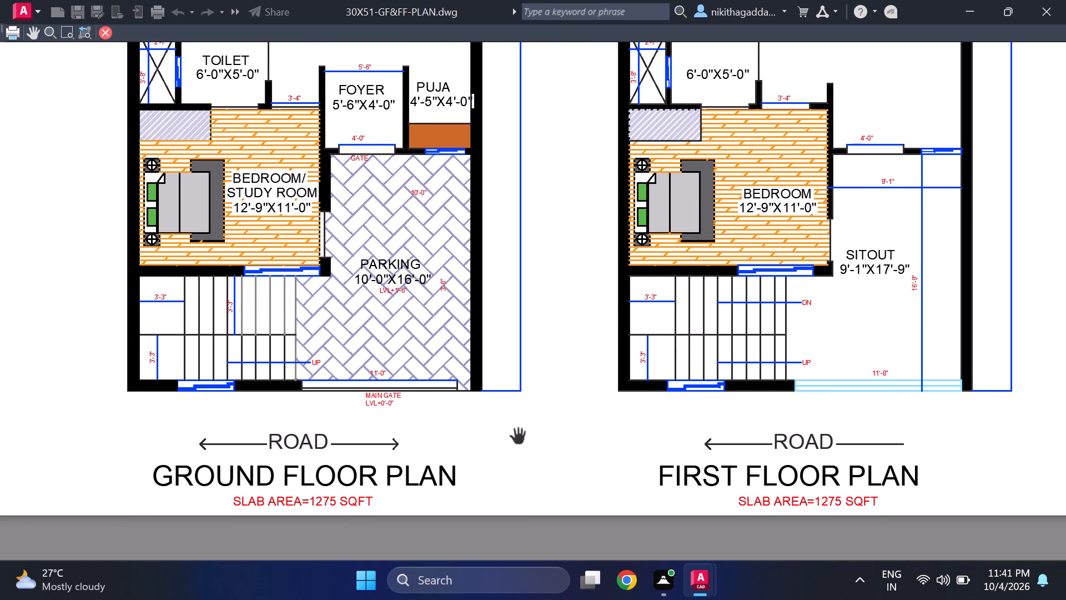
scroll(227, 437, "up", 2)
scroll(229, 434, "down", 3)
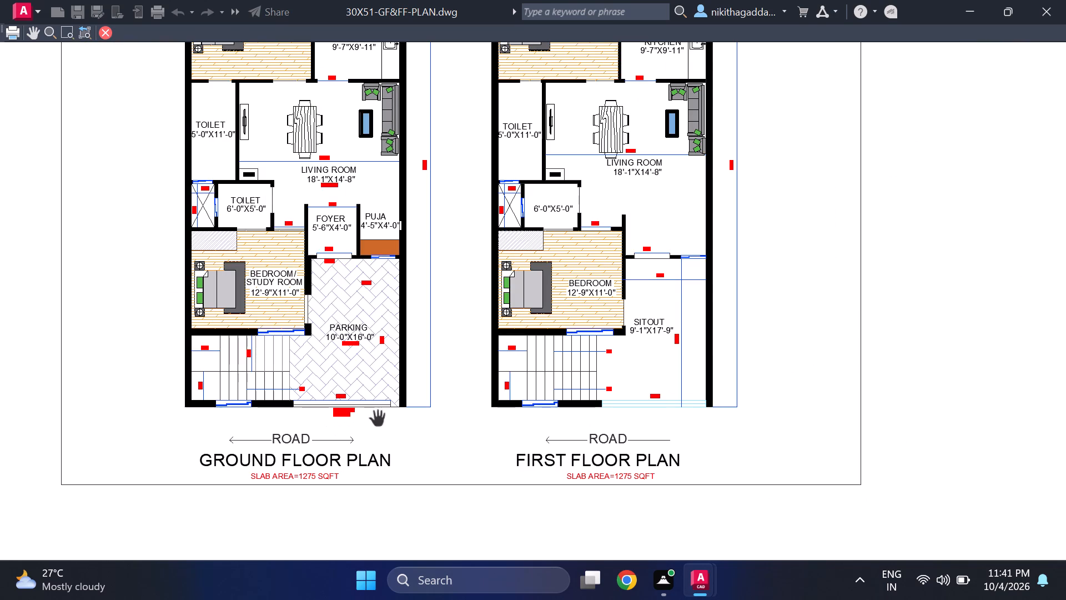
scroll(411, 422, "up", 1)
scroll(490, 373, "down", 1)
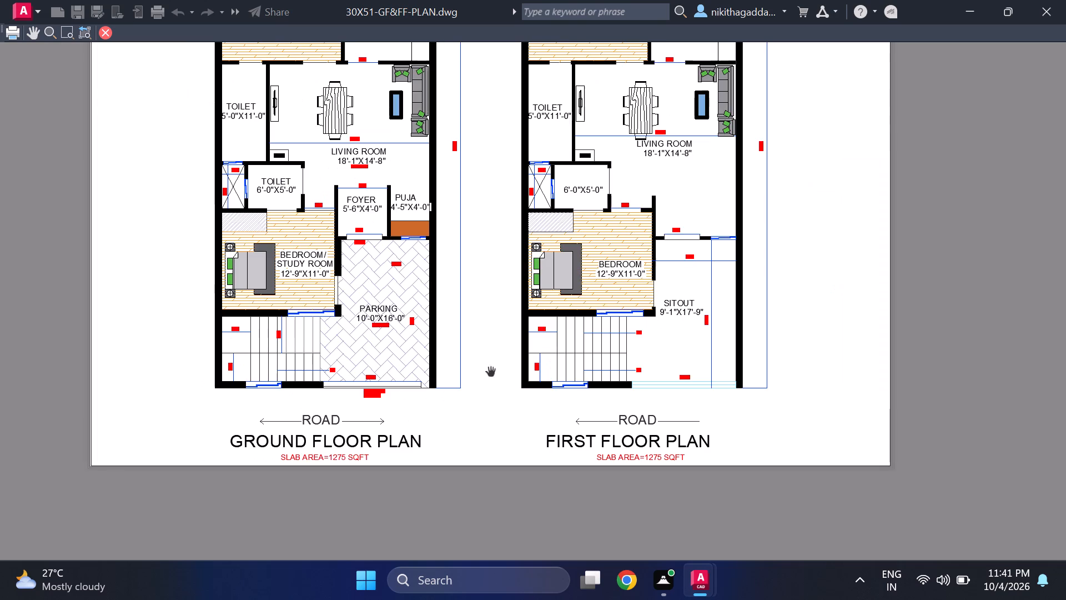
Review both complete plans in the plot preview, from BEDROOM2 and the kitchens down to the road labels and slab area texts.
middle_click_drag(512, 369, 523, 434)
scroll(340, 443, "up", 2)
scroll(358, 439, "down", 1)
middle_click_drag(499, 388, 475, 444)
scroll(475, 444, "down", 1)
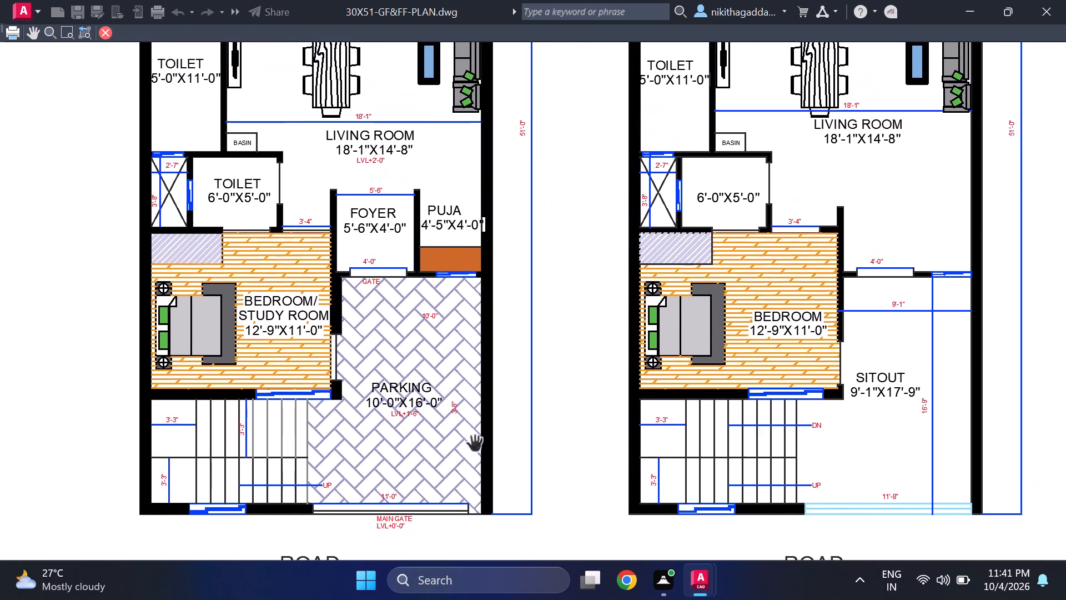
scroll(498, 418, "down", 1)
scroll(525, 382, "up", 1)
middle_click_drag(528, 382, 534, 408)
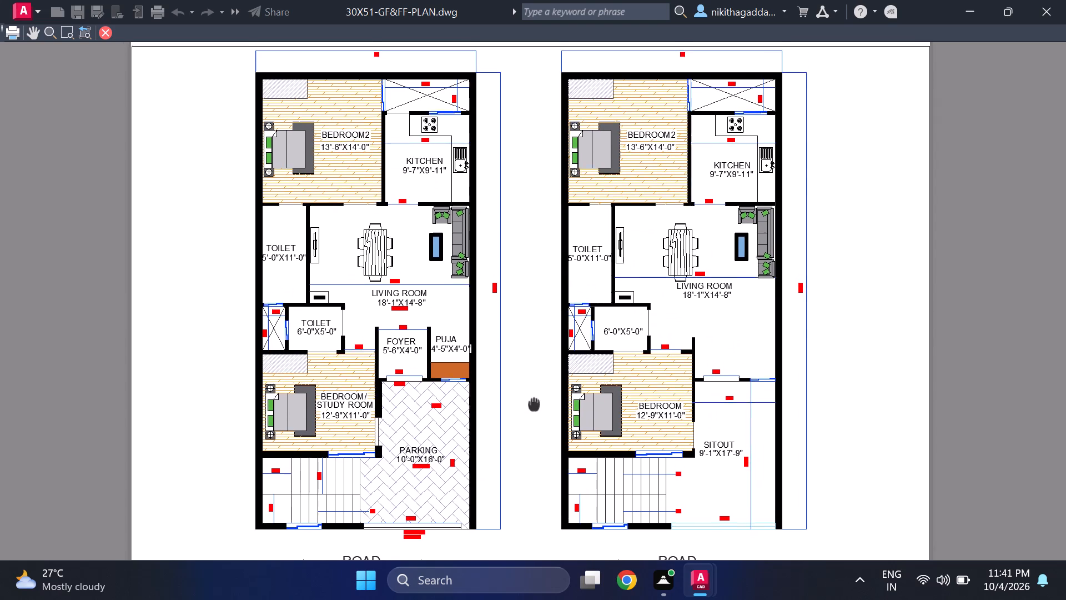
middle_click_drag(534, 408, 534, 411)
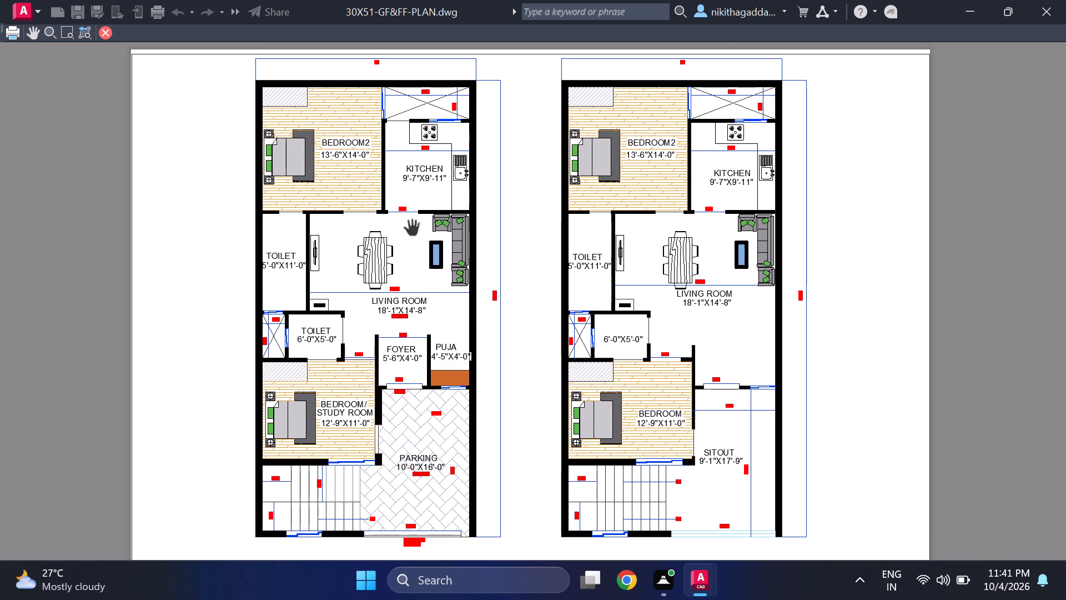
scroll(295, 261, "up", 2)
scroll(326, 283, "down", 2)
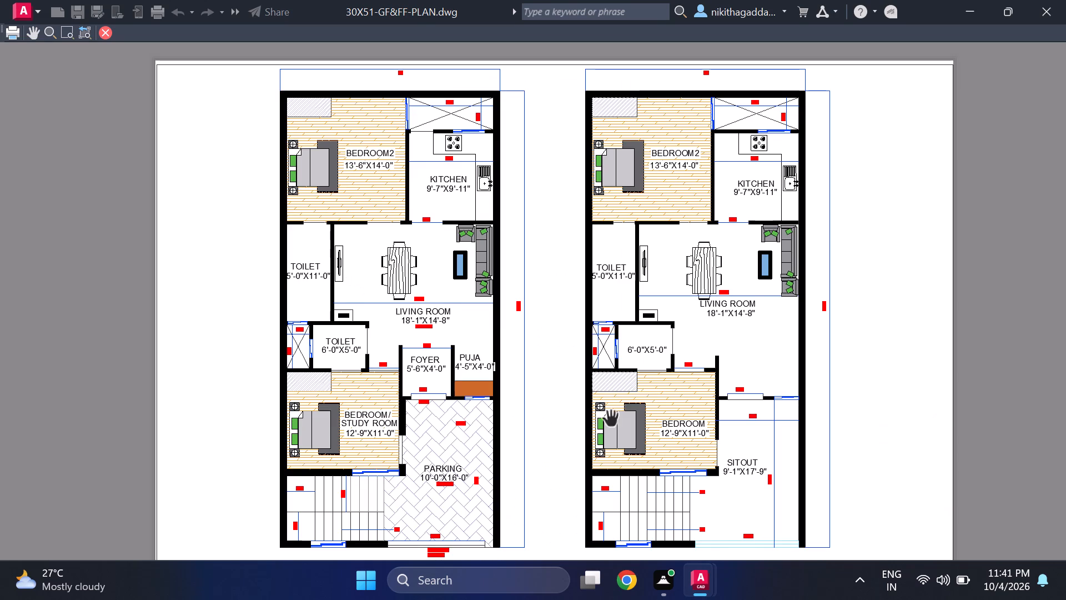
middle_click_drag(611, 419, 582, 342)
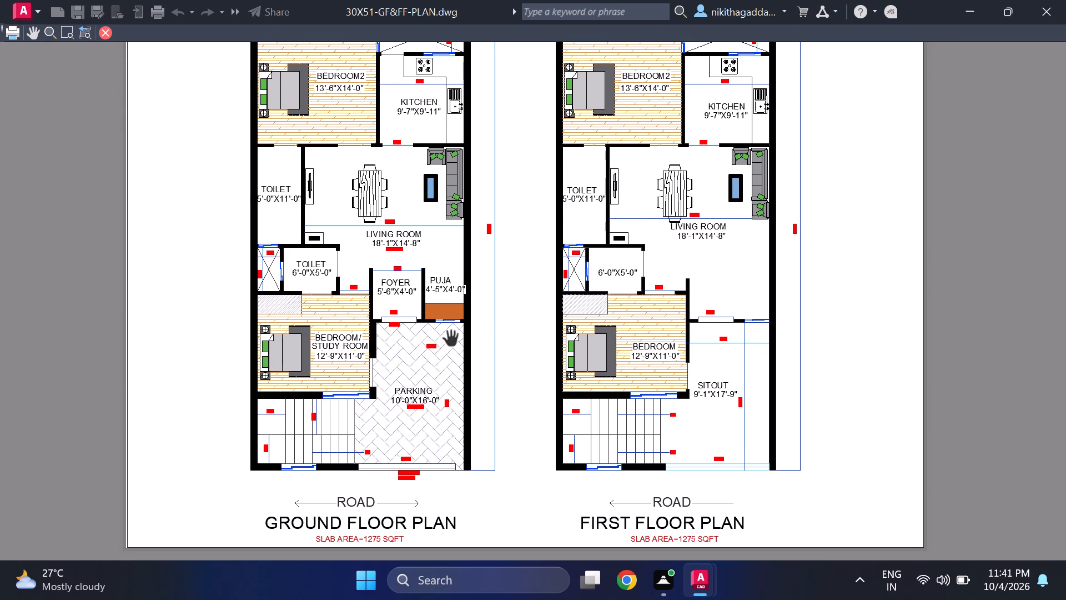
middle_click_drag(453, 339, 461, 409)
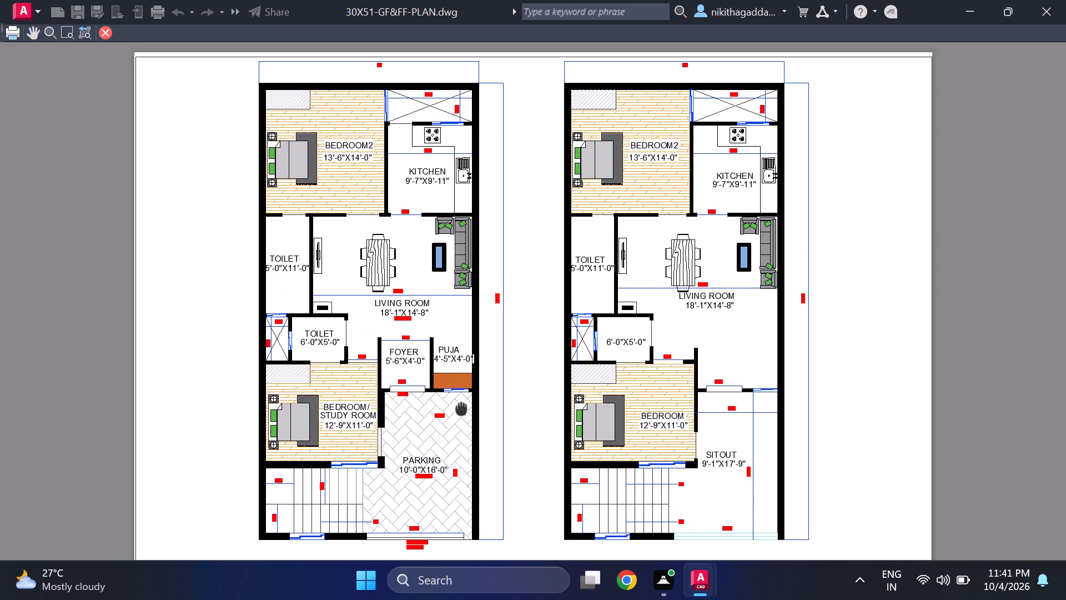
middle_click_drag(461, 409, 453, 384)
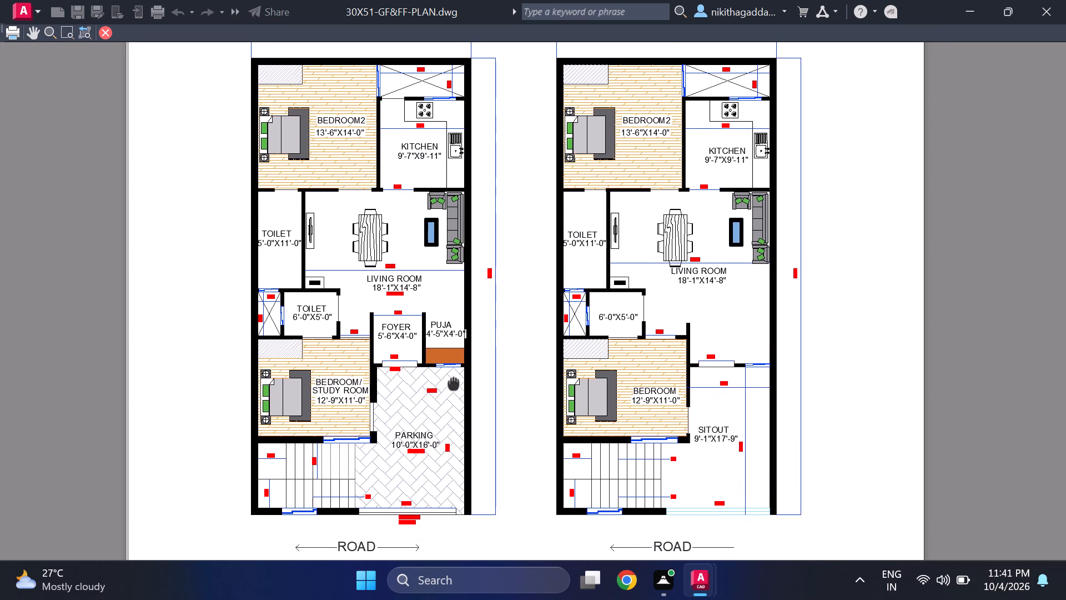
middle_click_drag(453, 384, 452, 395)
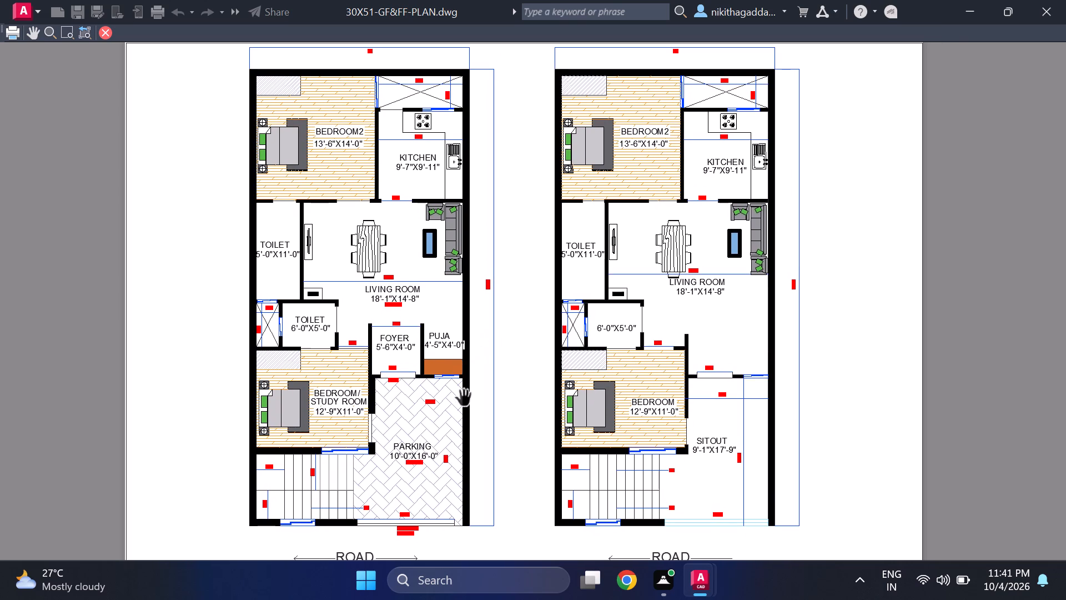
Examine the front bedrooms, stairs, parking and sitout of both plans at close range in the plot preview.
middle_click_drag(469, 391, 477, 350)
scroll(469, 389, "up", 1)
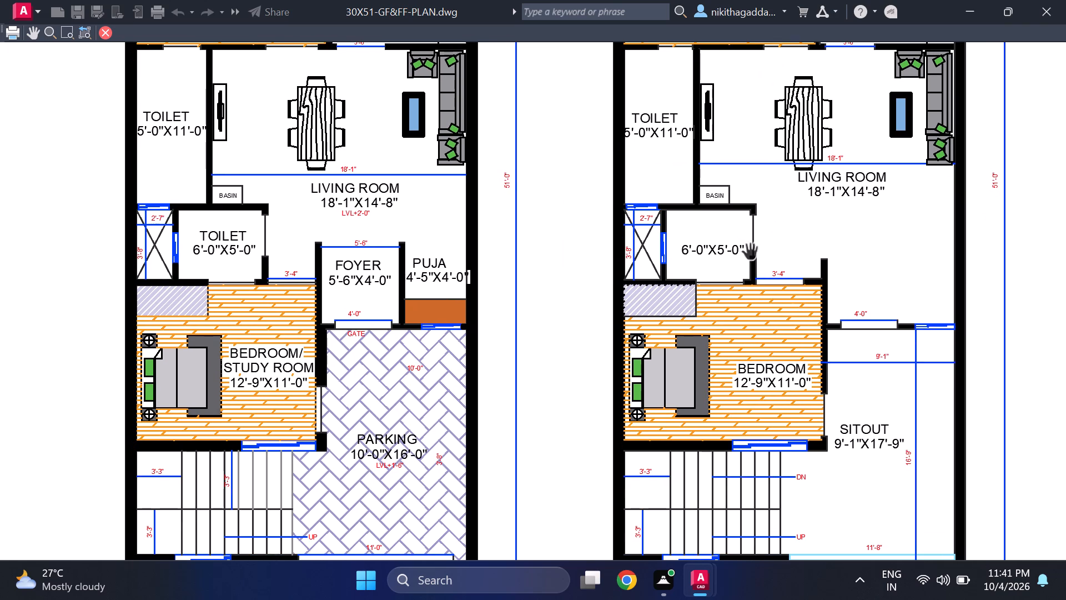
scroll(732, 321, "down", 1)
scroll(729, 352, "up", 1)
middle_click_drag(729, 352, 724, 339)
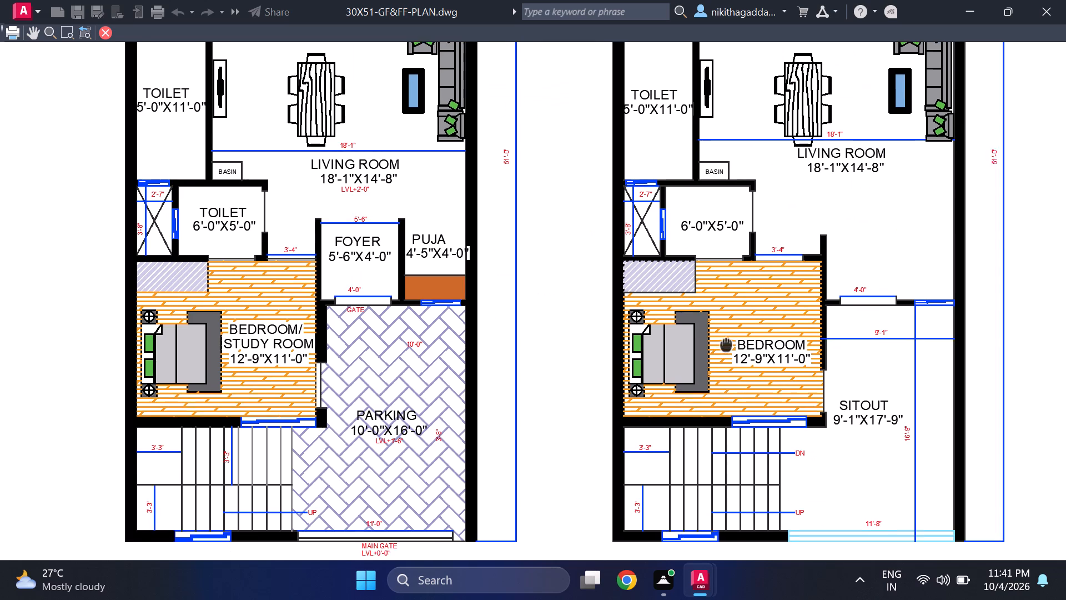
middle_click_drag(724, 339, 723, 300)
scroll(717, 308, "down", 1)
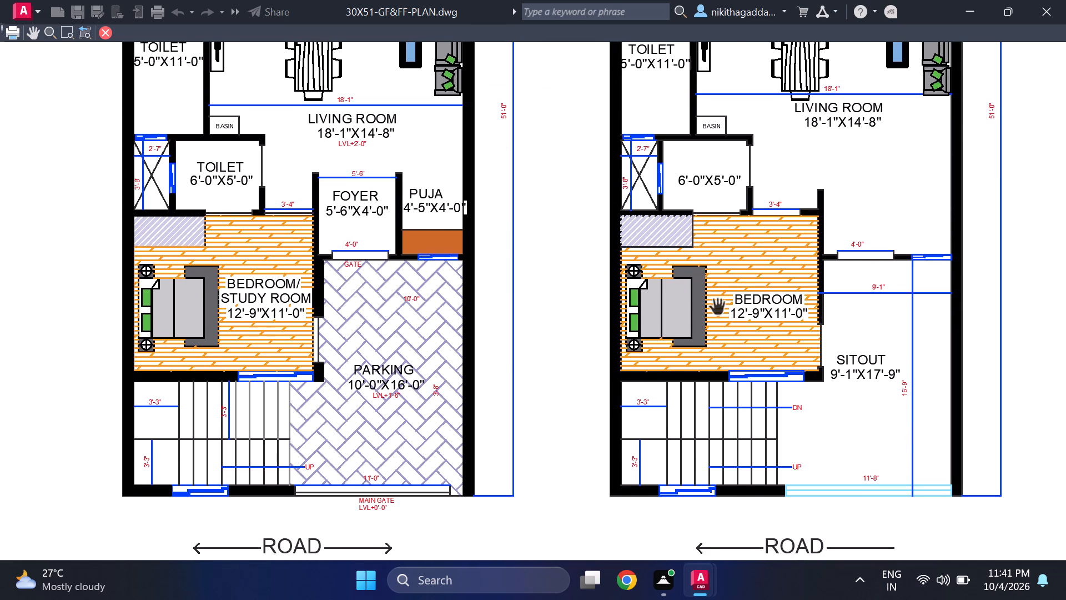
scroll(649, 327, "up", 1)
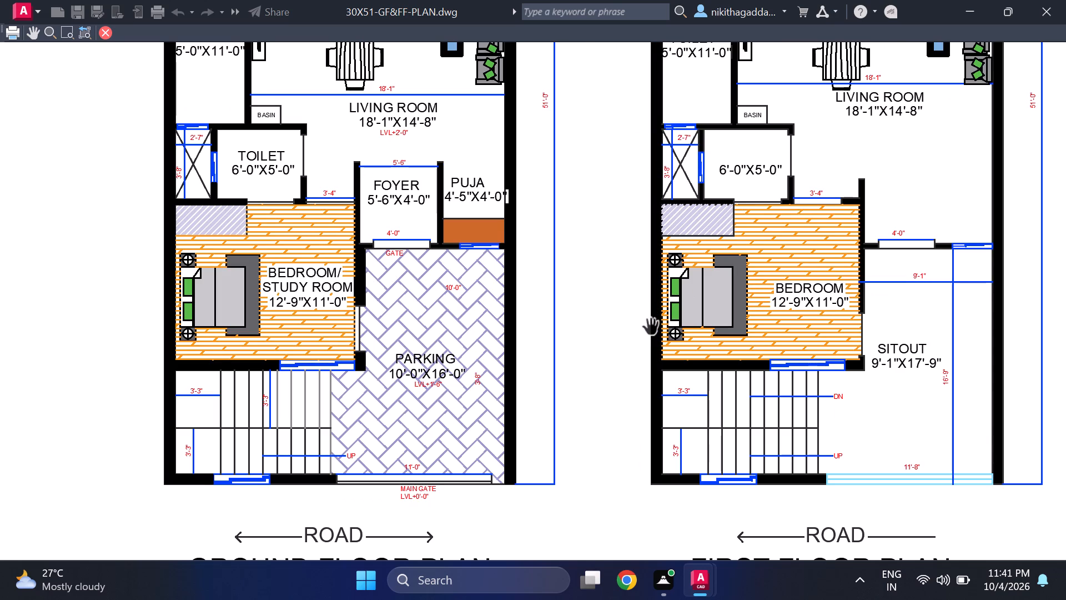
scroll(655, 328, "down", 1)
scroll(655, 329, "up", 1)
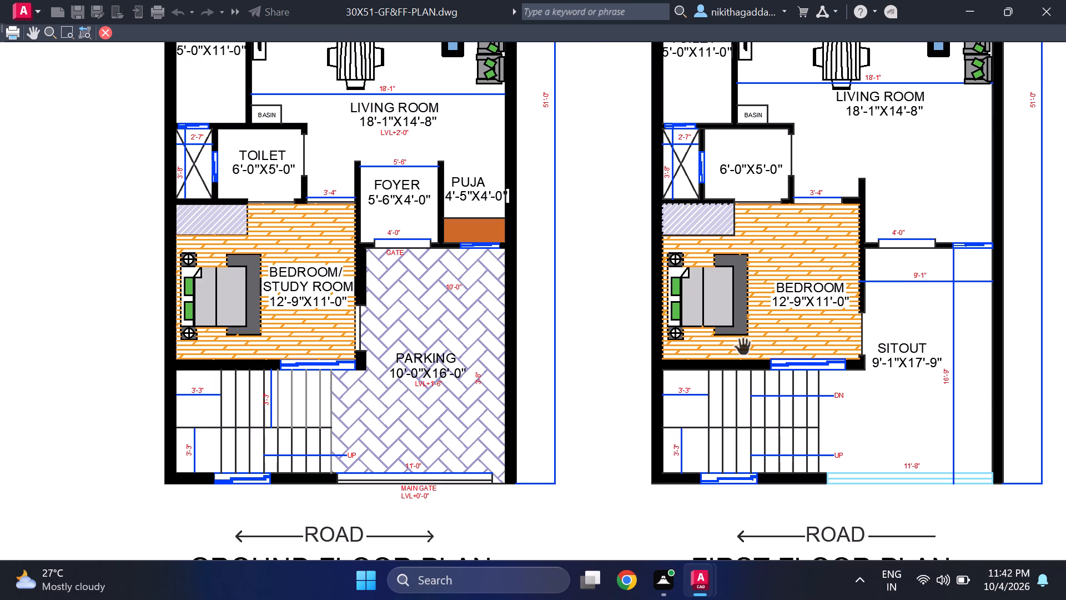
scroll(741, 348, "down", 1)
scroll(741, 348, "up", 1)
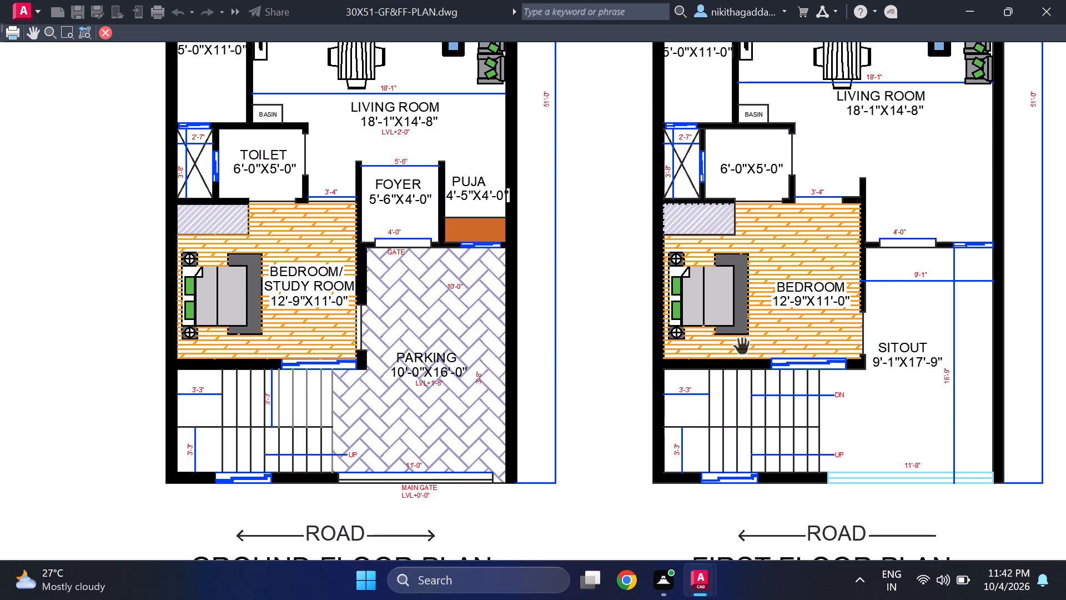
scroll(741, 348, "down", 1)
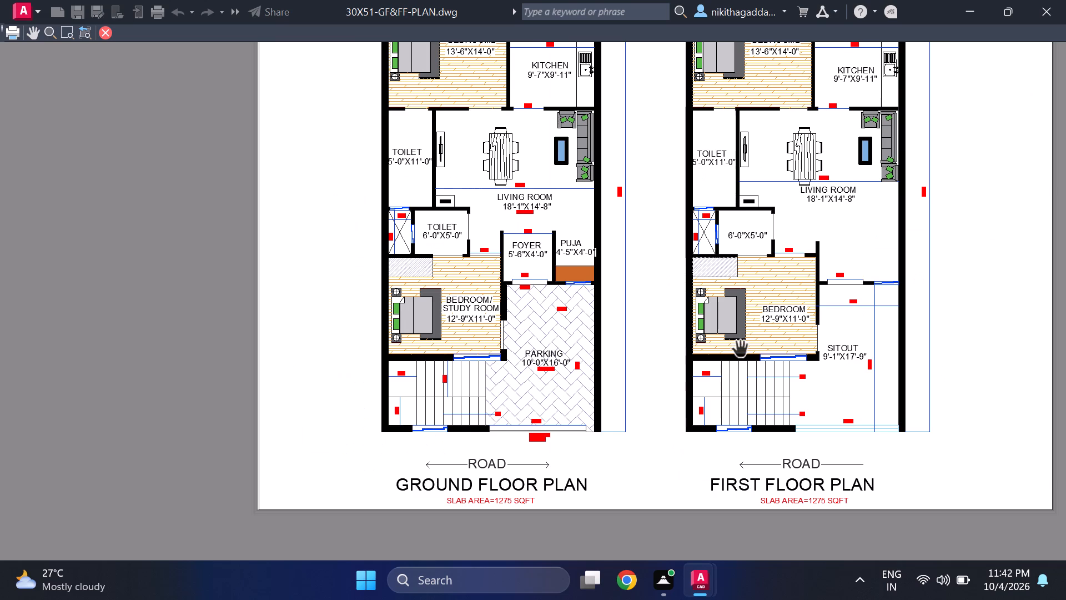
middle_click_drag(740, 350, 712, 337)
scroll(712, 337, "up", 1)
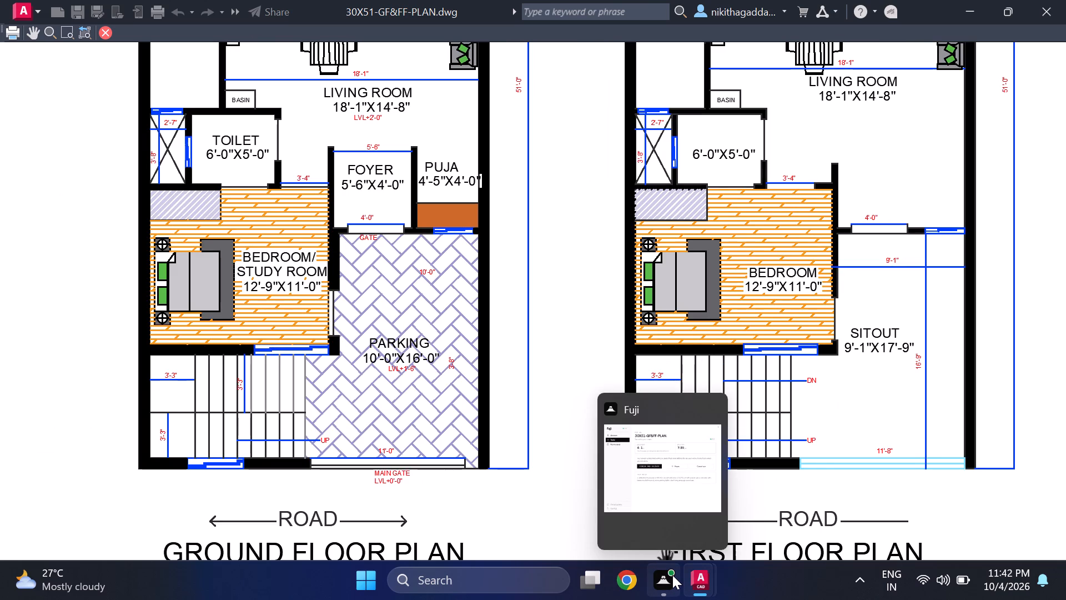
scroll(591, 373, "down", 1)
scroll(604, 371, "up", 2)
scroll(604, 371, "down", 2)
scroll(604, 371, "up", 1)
Inspect the living rooms, toilets, foyer and kitchens of both plans in the plot preview.
middle_click_drag(604, 371, 597, 439)
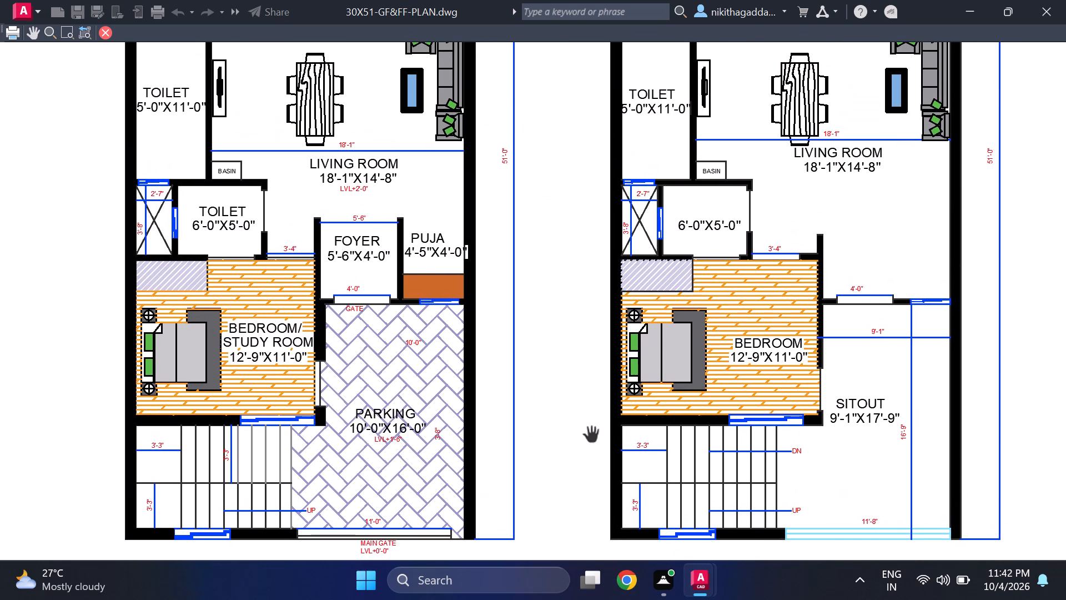
scroll(642, 393, "down", 2)
middle_click_drag(663, 326, 662, 363)
scroll(658, 363, "up", 1)
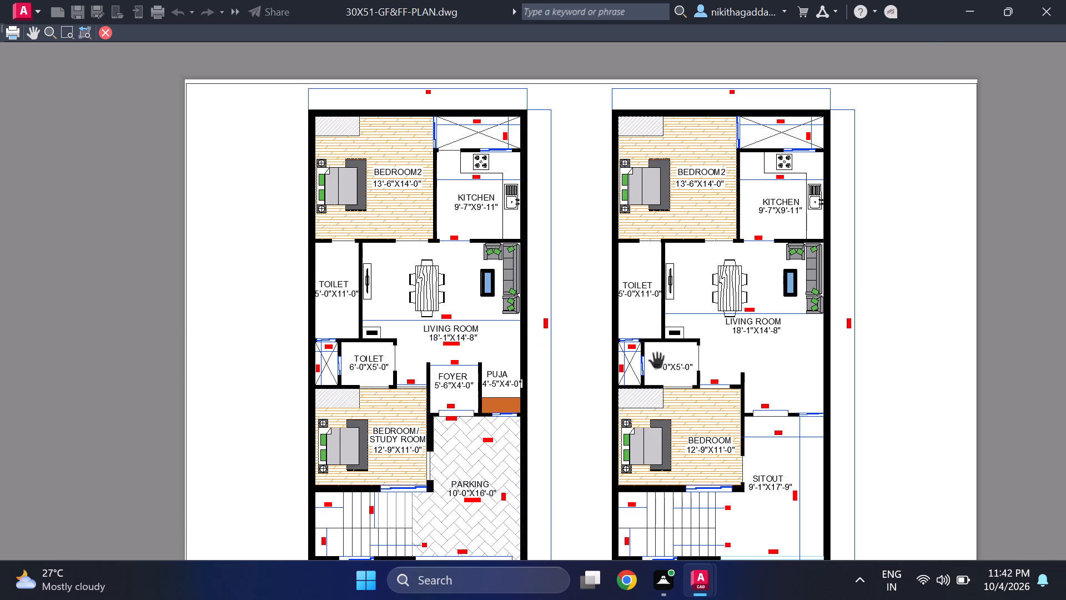
scroll(657, 362, "up", 1)
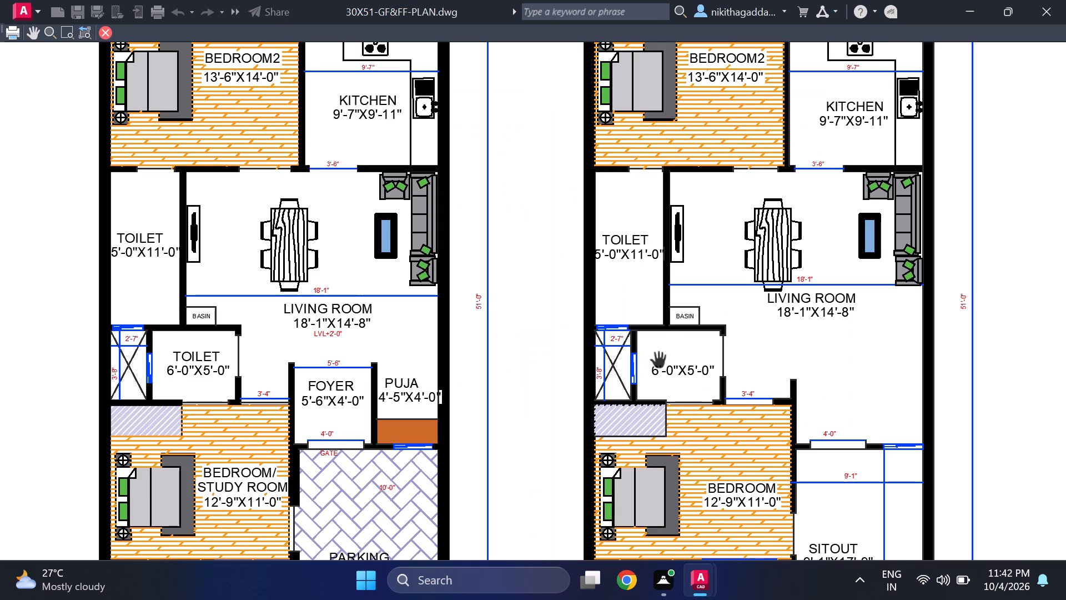
scroll(653, 371, "up", 1)
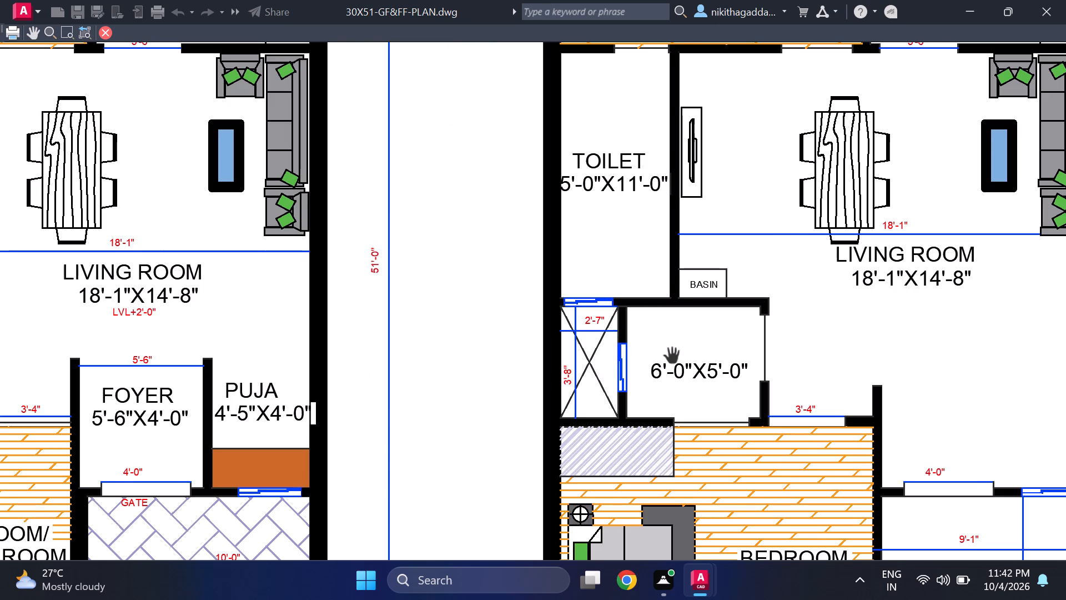
scroll(672, 357, "down", 1)
middle_click_drag(675, 354, 684, 396)
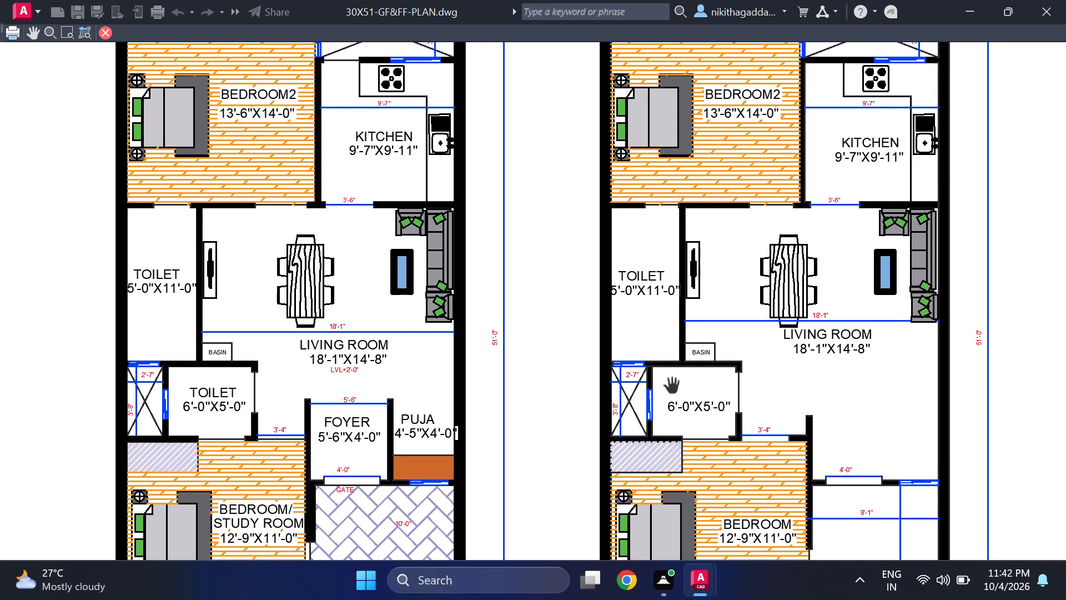
Examine the first floor plan's toilet, basin, shaft dimensions and the 6'-0"X5'-0" room text closely in the plot preview.
scroll(671, 383, "up", 2)
scroll(671, 383, "down", 3)
scroll(671, 383, "up", 2)
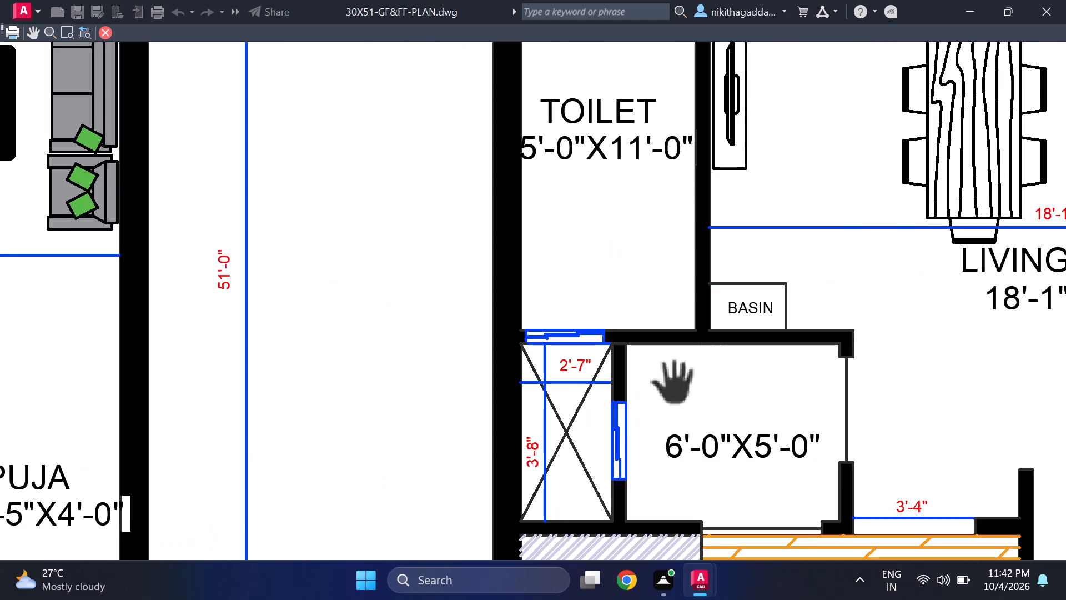
scroll(671, 383, "down", 2)
scroll(671, 383, "up", 4)
scroll(671, 383, "down", 10)
scroll(678, 376, "up", 3)
scroll(678, 376, "down", 7)
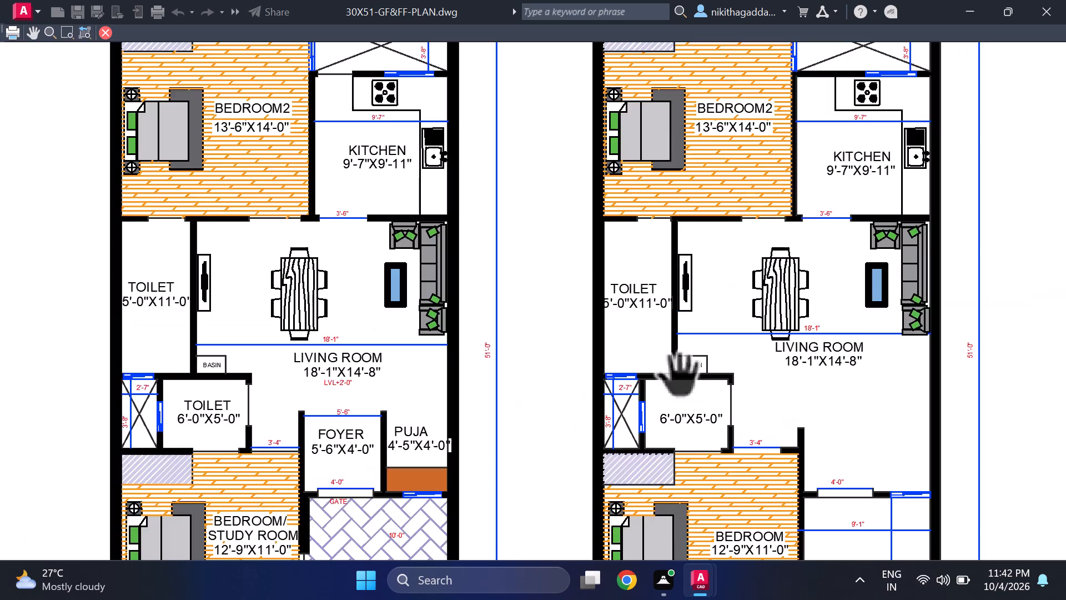
scroll(678, 376, "down", 2)
scroll(678, 373, "up", 4)
scroll(678, 373, "down", 2)
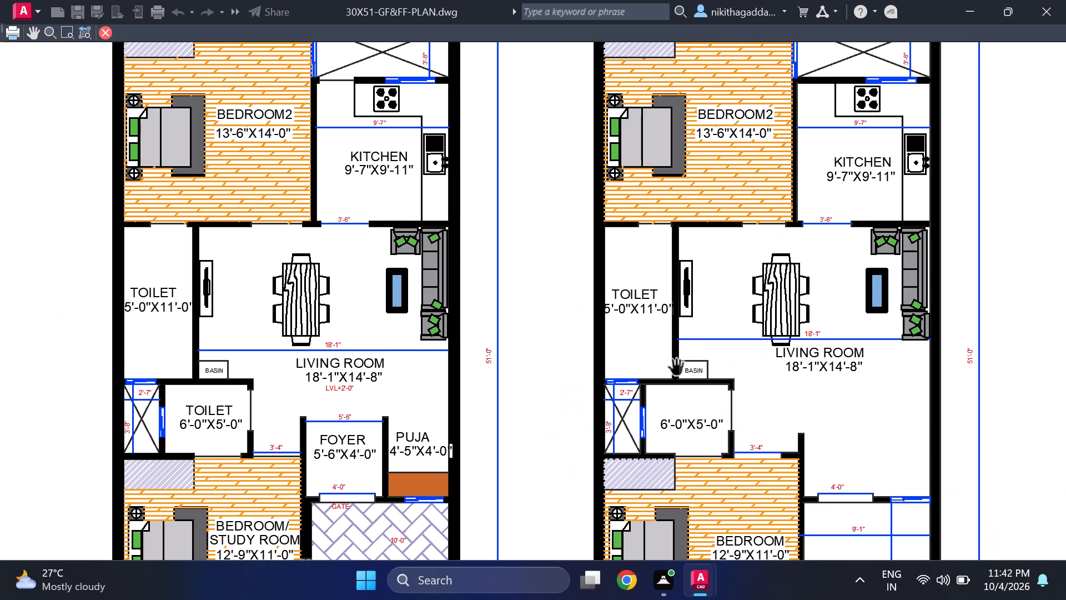
scroll(676, 368, "down", 4)
scroll(660, 376, "up", 3)
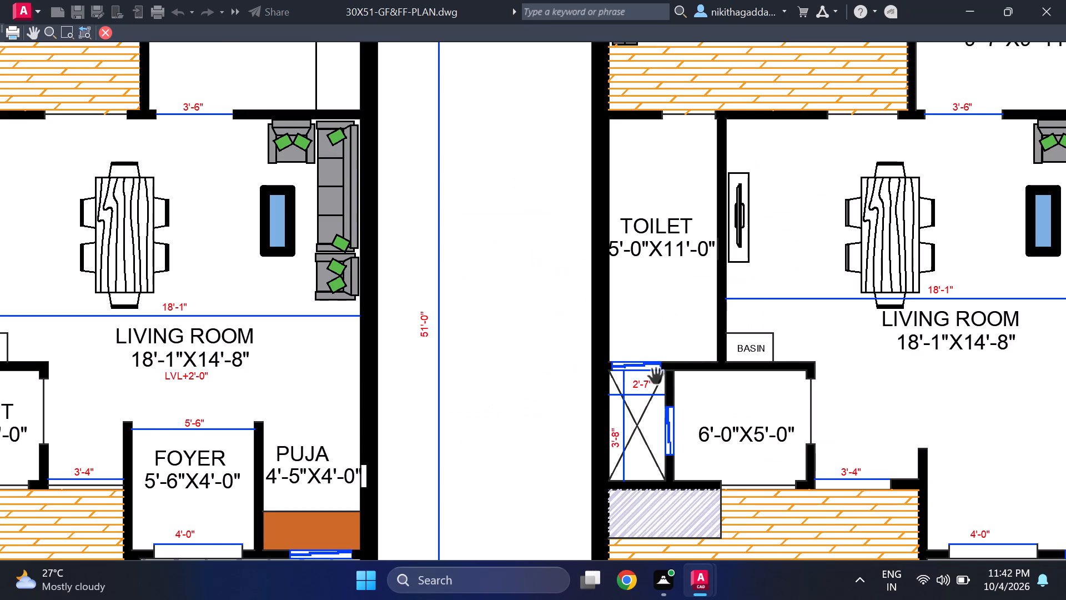
scroll(656, 378, "down", 2)
scroll(656, 379, "up", 3)
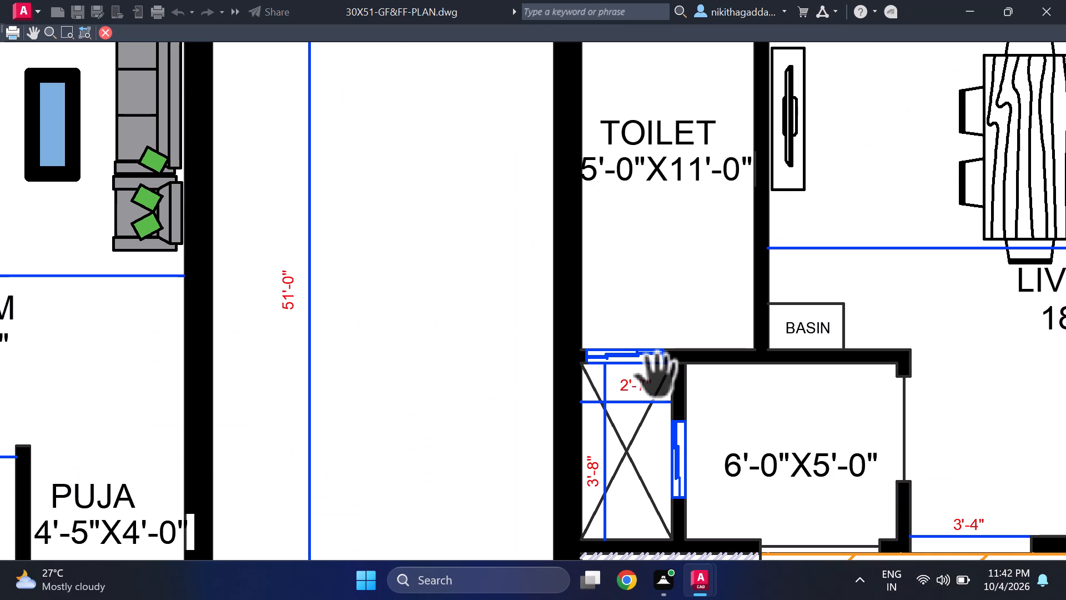
Compare the bedrooms, kitchens, toilets and living rooms of both floor plans in the plot preview.
scroll(698, 330, "down", 2)
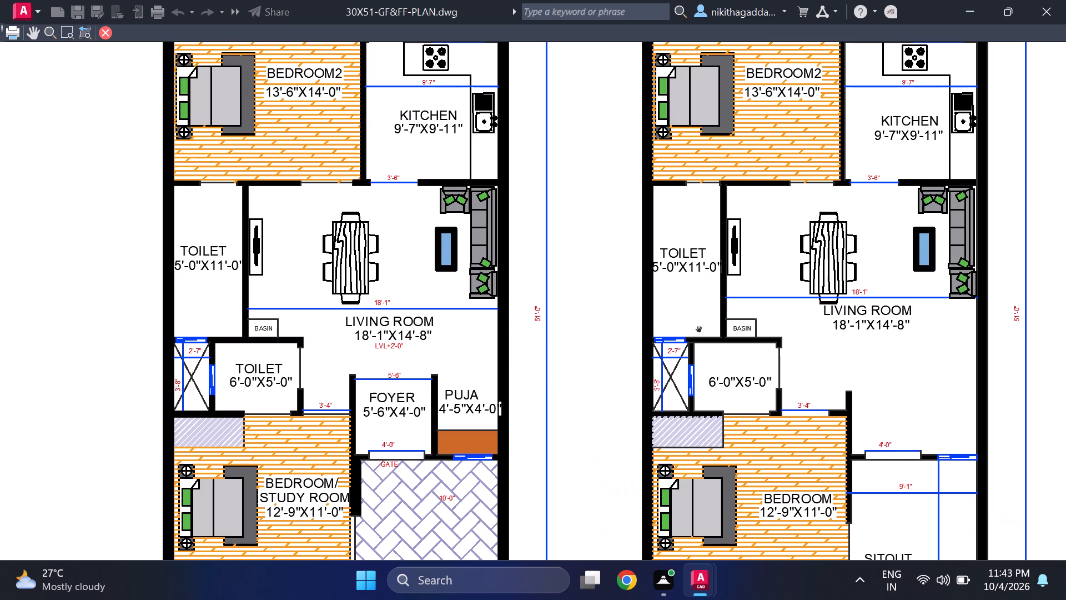
scroll(692, 331, "down", 2)
scroll(688, 335, "up", 1)
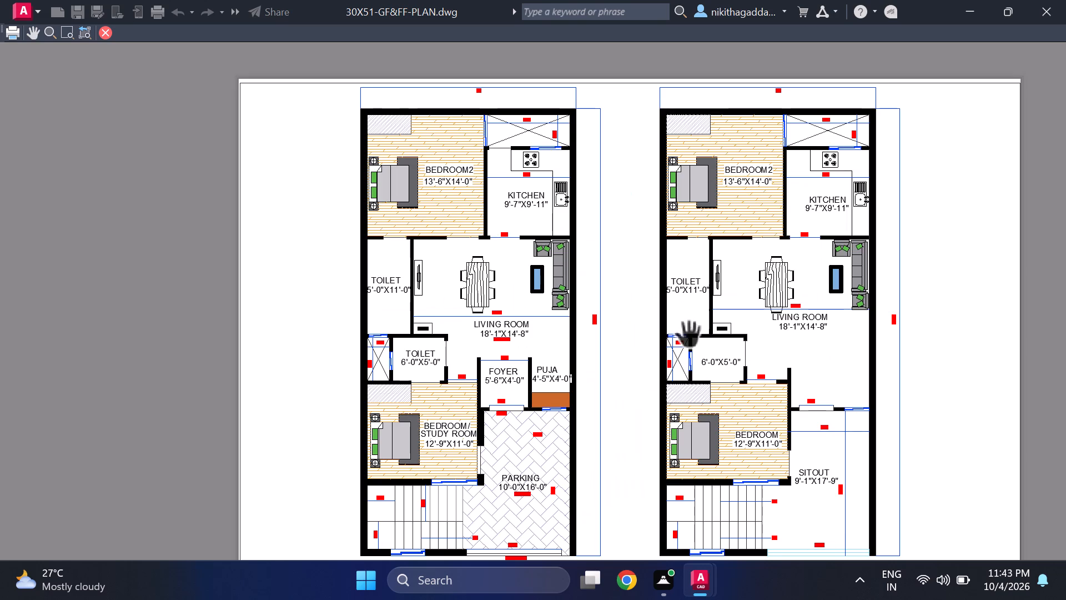
middle_click_drag(688, 335, 661, 366)
middle_click(661, 366)
scroll(661, 366, "up", 1)
middle_click_drag(720, 301, 717, 326)
scroll(718, 311, "up", 1)
scroll(718, 311, "down", 2)
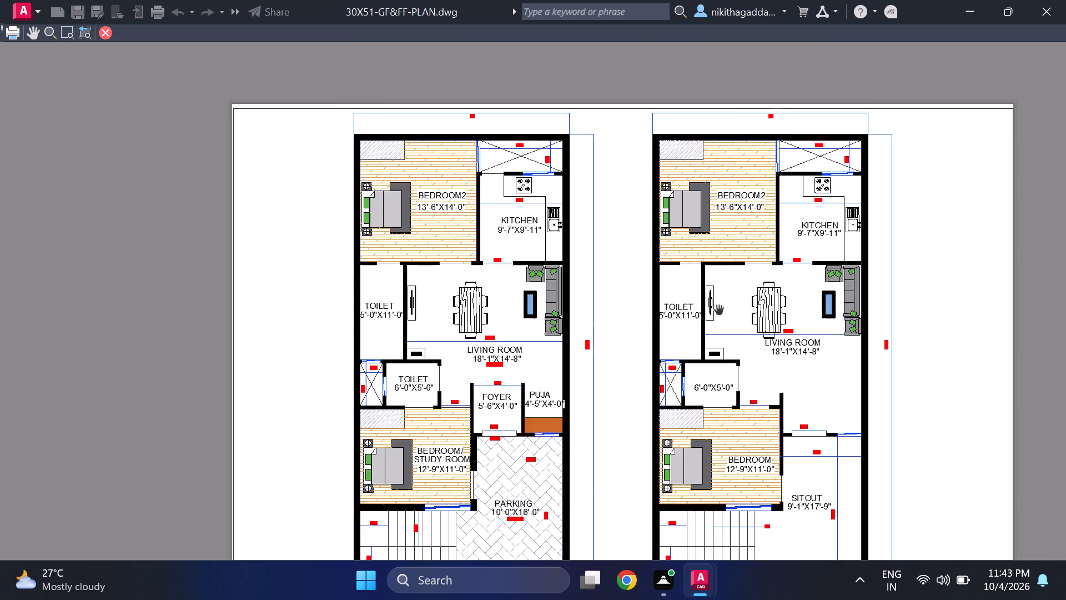
scroll(718, 311, "up", 2)
scroll(718, 311, "down", 1)
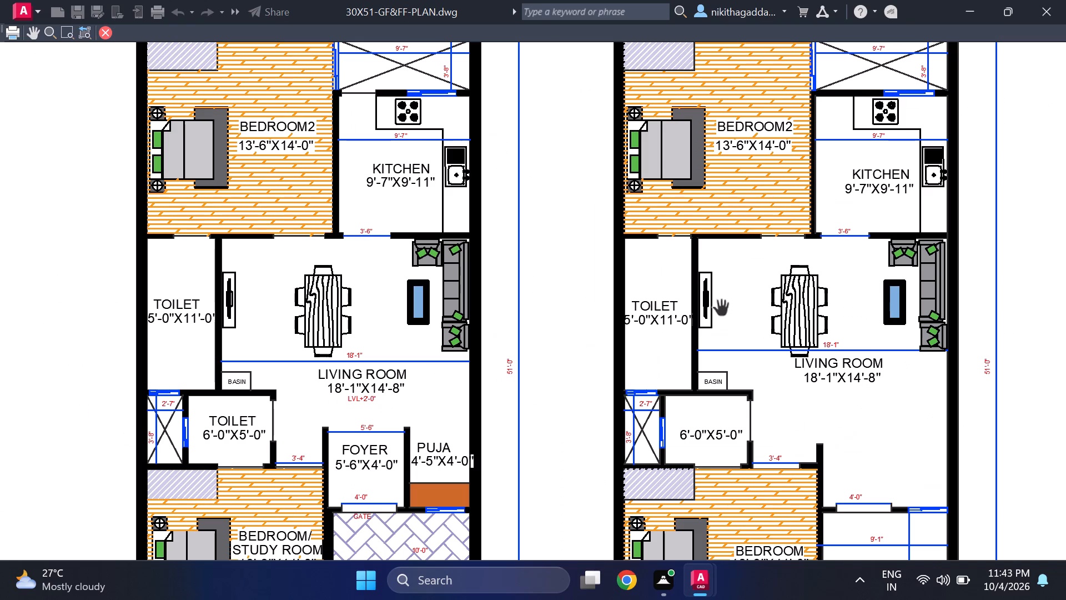
scroll(738, 298, "down", 1)
middle_click_drag(738, 298, 738, 338)
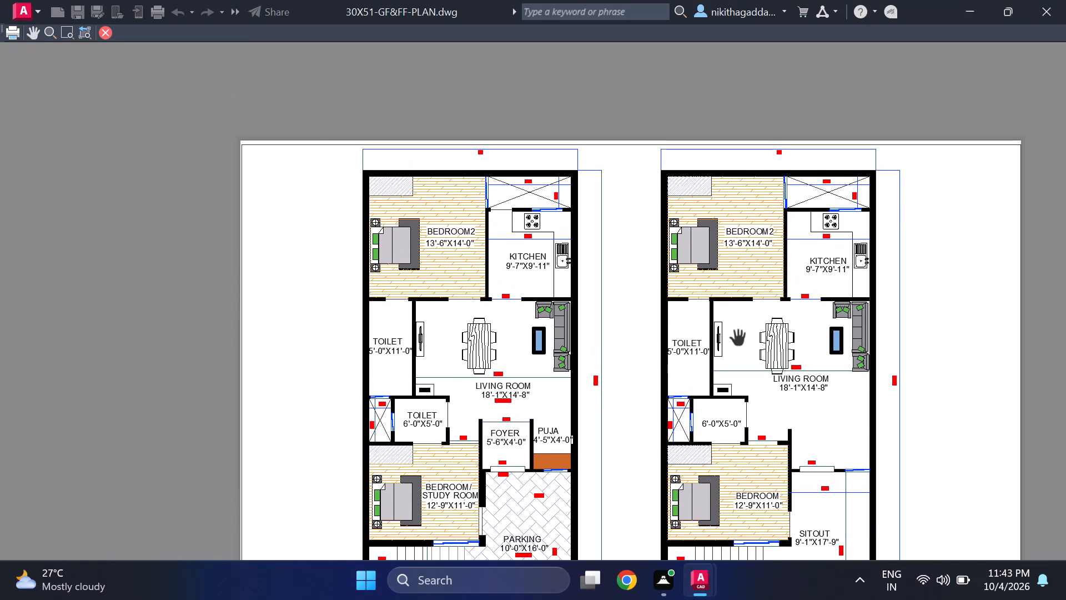
scroll(742, 330, "up", 1)
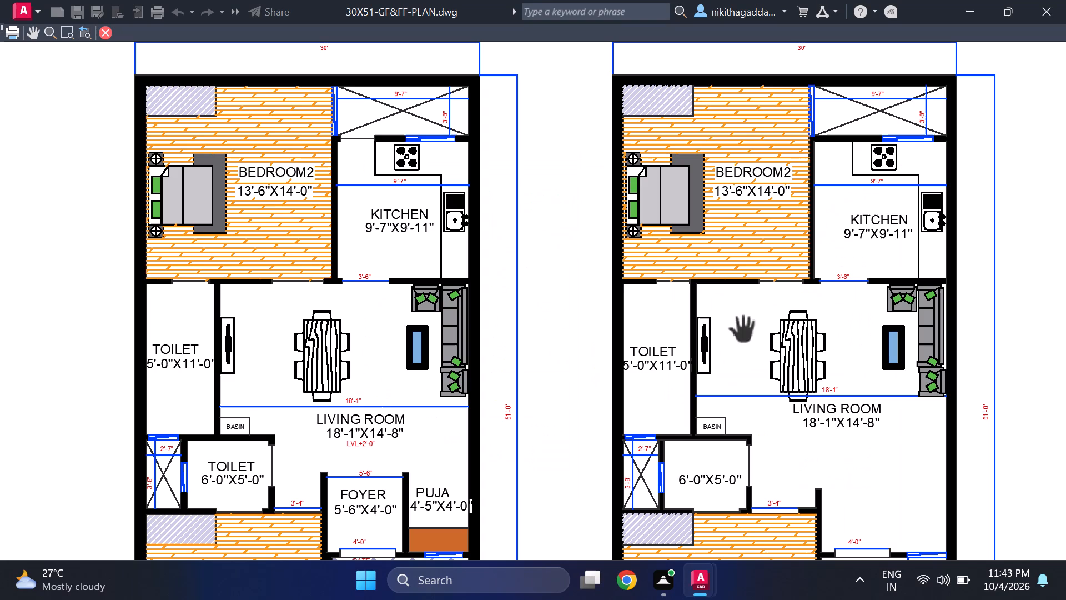
middle_click_drag(740, 330, 726, 374)
scroll(724, 357, "down", 1)
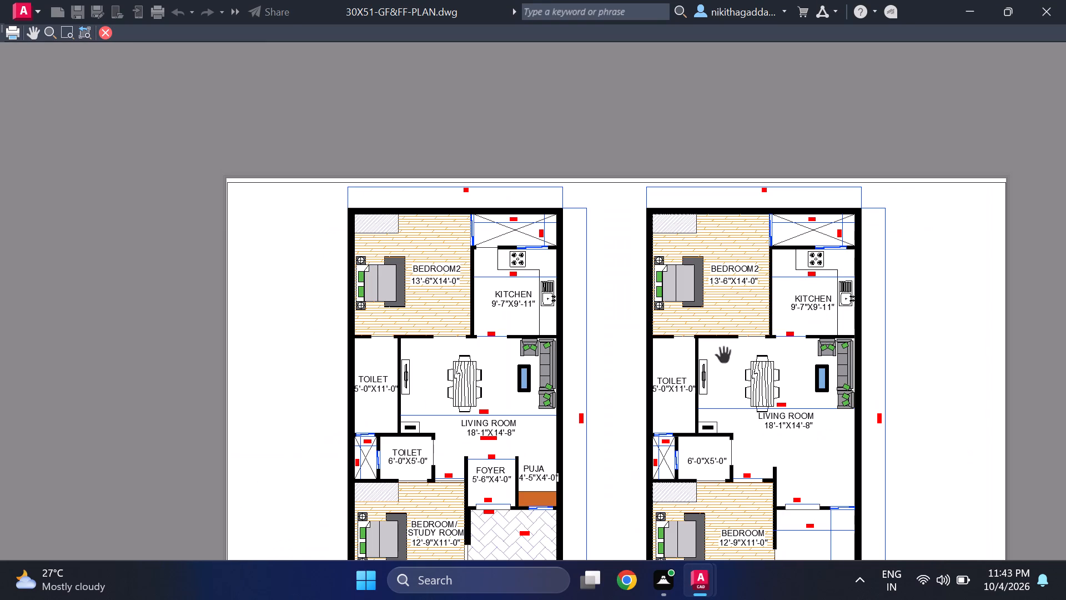
middle_click(723, 356)
scroll(723, 356, "up", 1)
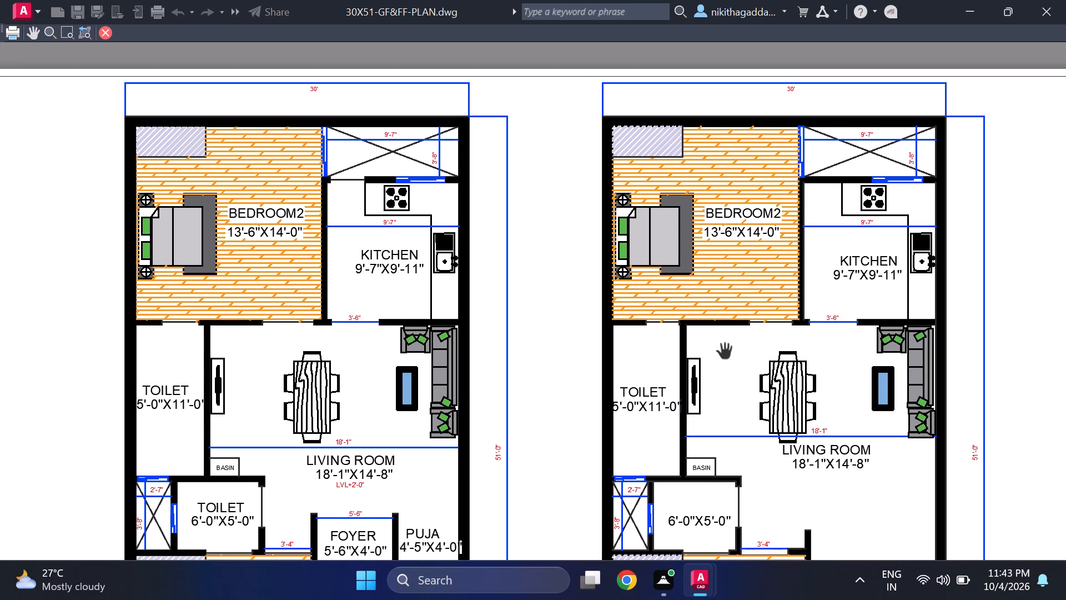
scroll(725, 352, "down", 1)
scroll(725, 352, "up", 1)
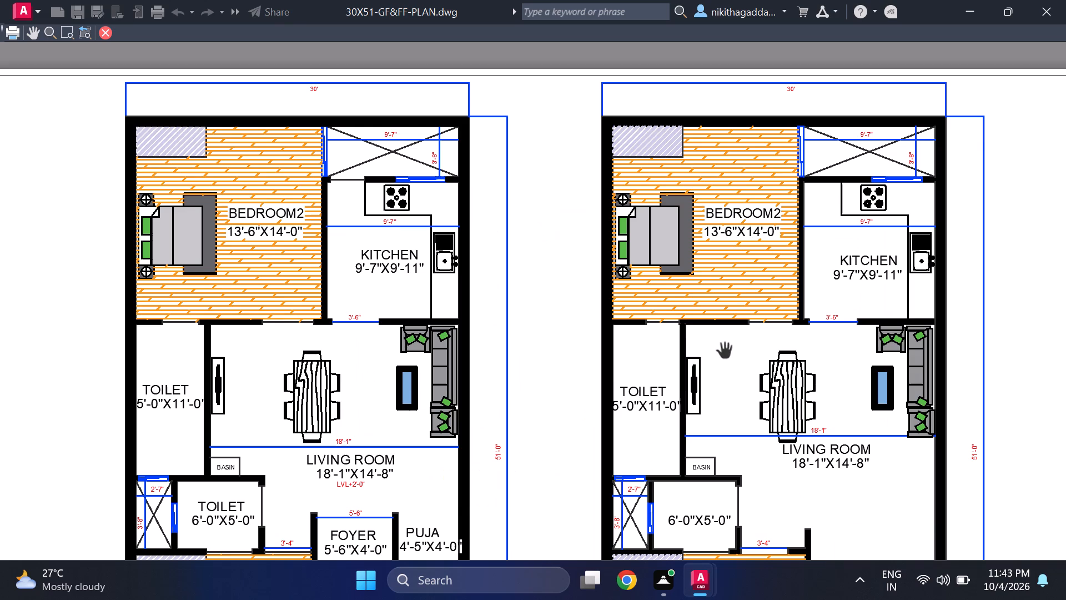
scroll(725, 352, "down", 1)
Review both plans down to the road labels, titles and slab area texts in the plot preview, and exit without plotting.
middle_click_drag(726, 352, 805, 320)
scroll(805, 320, "up", 1)
scroll(804, 321, "down", 2)
scroll(794, 325, "up", 2)
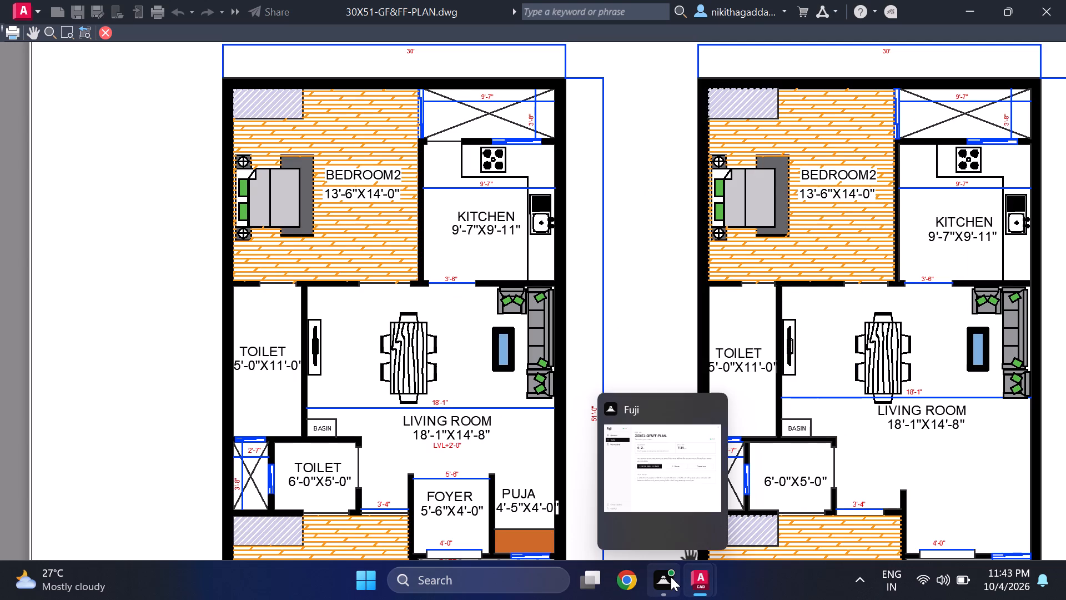
scroll(708, 343, "down", 3)
scroll(736, 376, "up", 1)
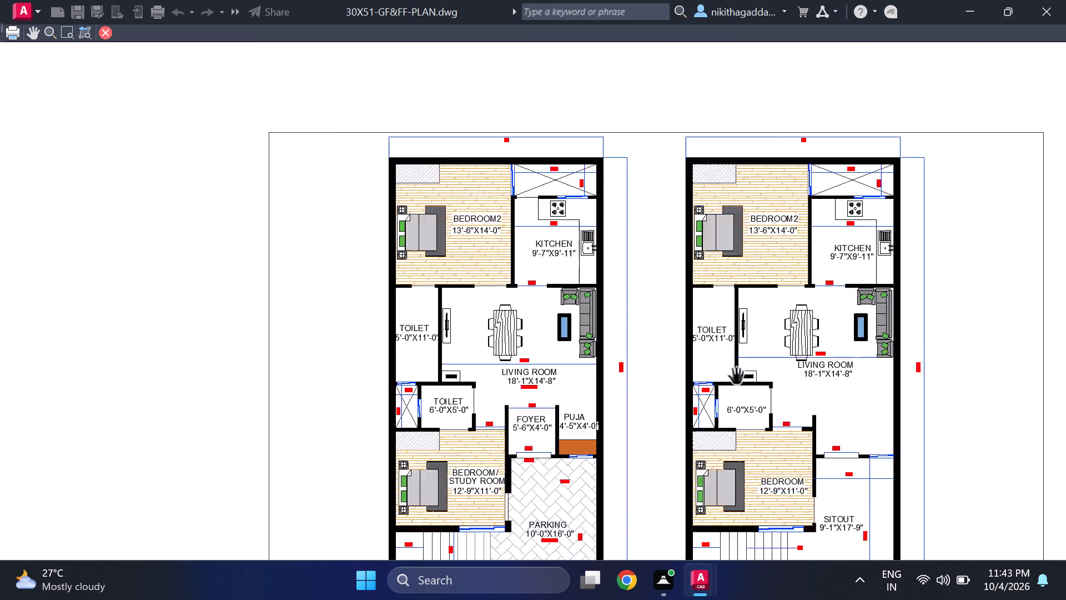
scroll(736, 377, "up", 1)
scroll(734, 383, "down", 1)
middle_click_drag(739, 388, 638, 309)
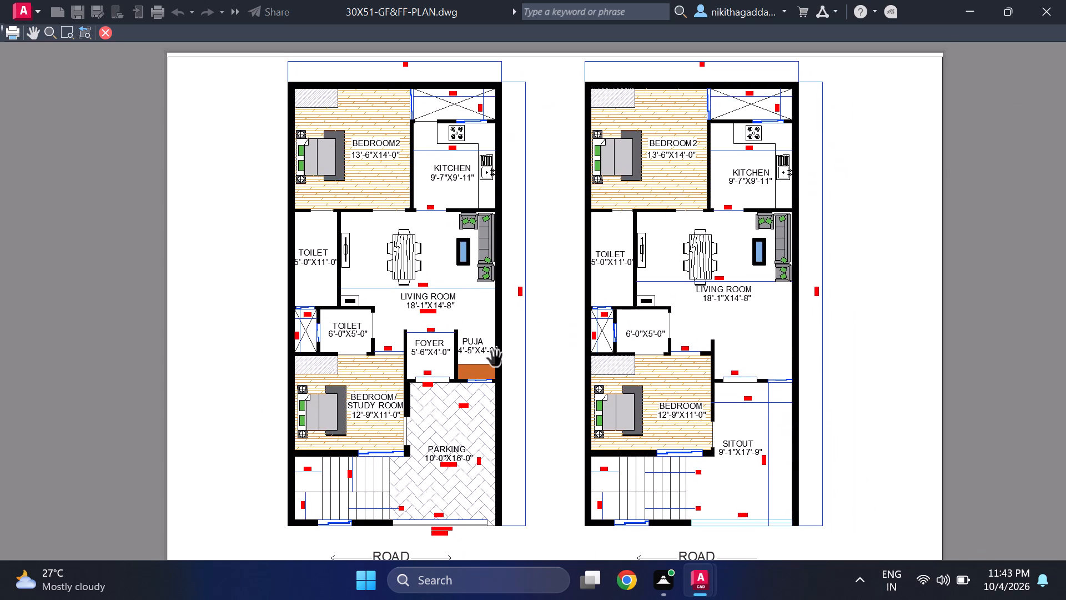
scroll(495, 359, "down", 2)
scroll(451, 448, "up", 6)
scroll(458, 453, "down", 3)
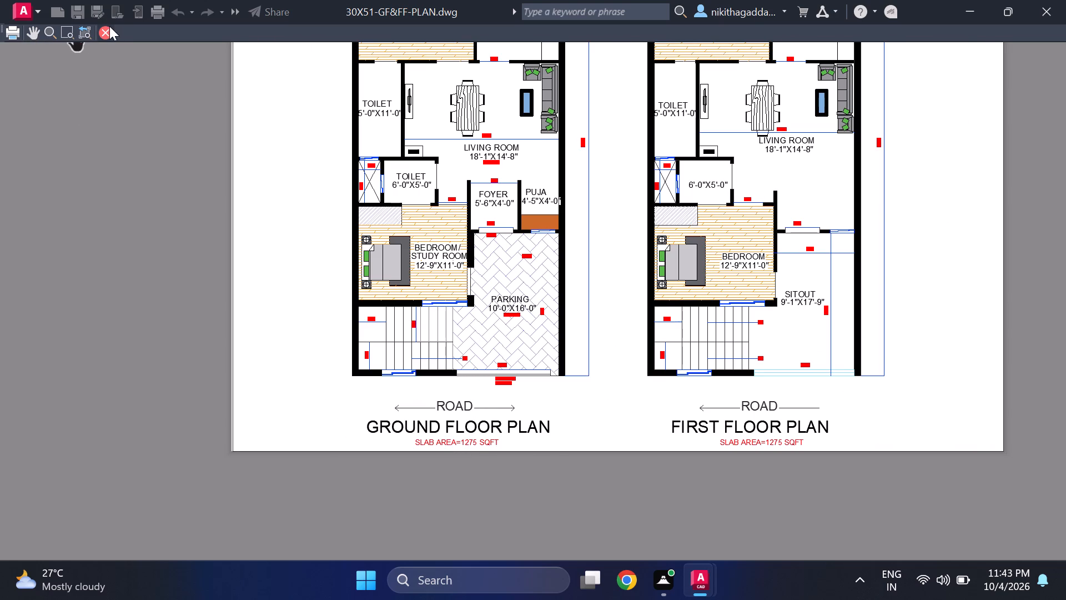
left_click(109, 26)
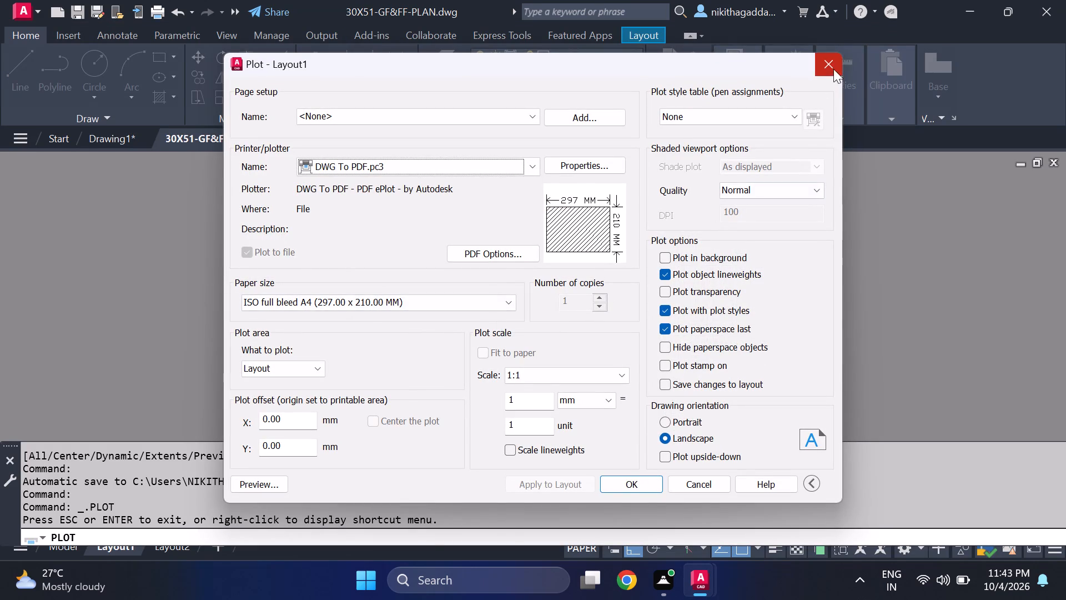
left_click(833, 69)
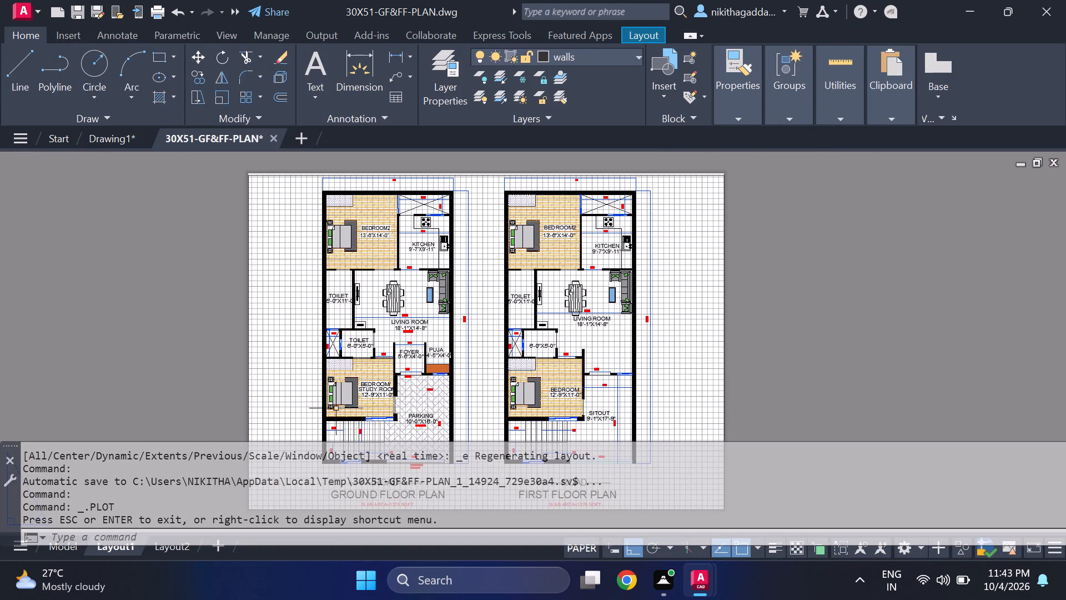
Switch to model space and examine both floor plans from the kitchens down to the stairs, parking and sitout.
middle_click_drag(397, 389, 441, 360)
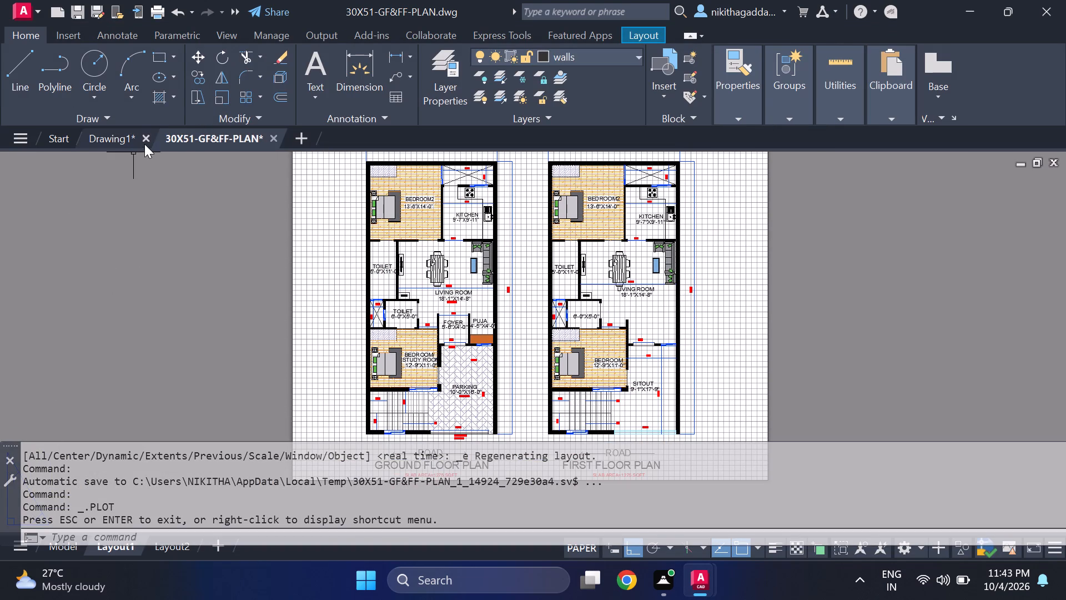
left_click(55, 552)
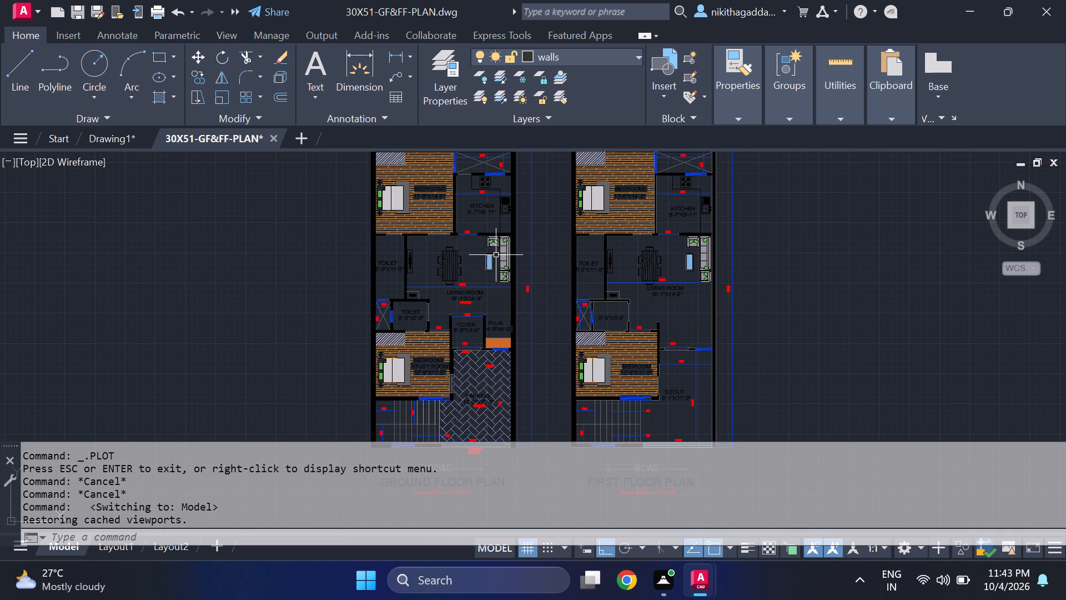
scroll(496, 255, "down", 1)
scroll(512, 254, "up", 1)
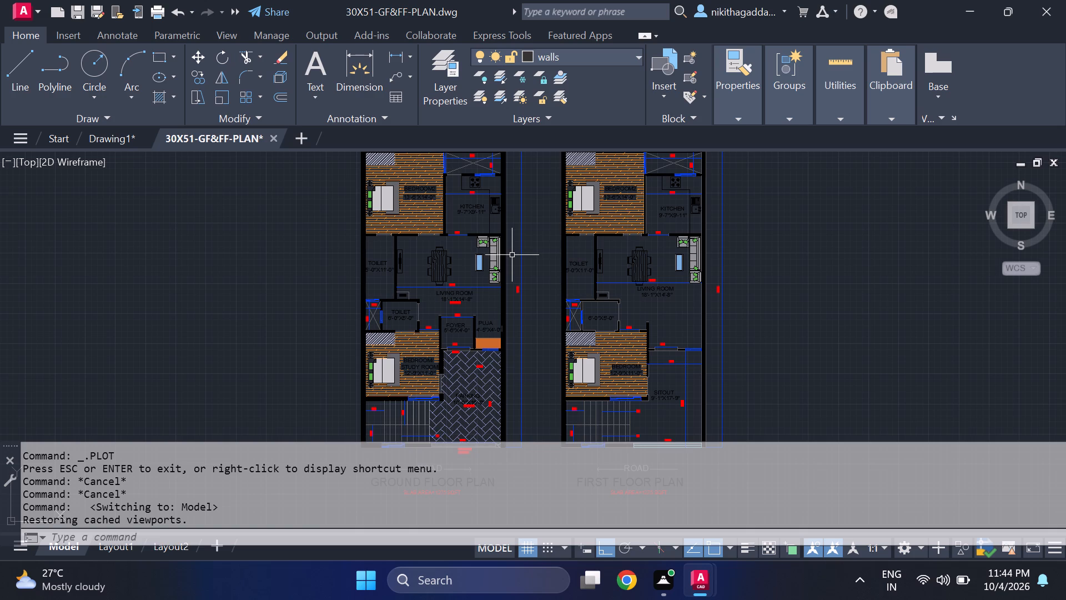
scroll(501, 273, "down", 1)
scroll(501, 276, "up", 2)
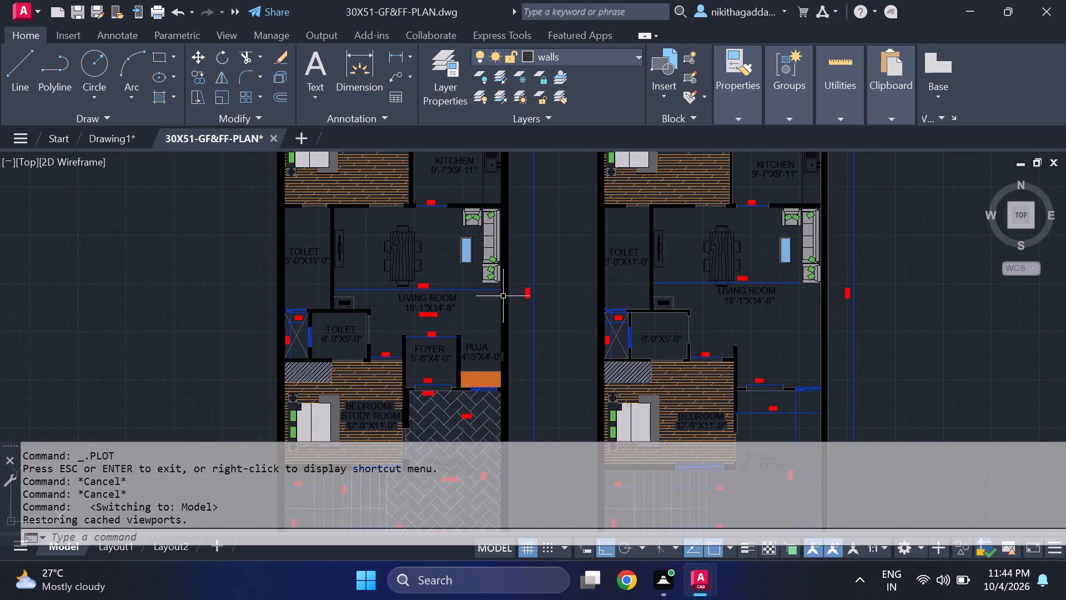
middle_click_drag(503, 308, 503, 337)
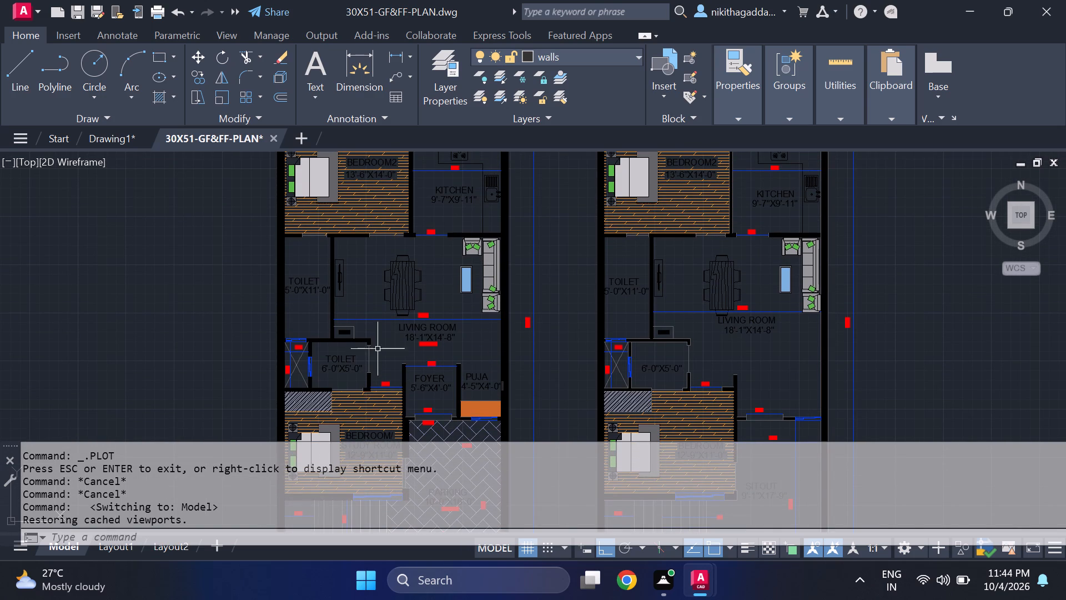
scroll(395, 368, "down", 1)
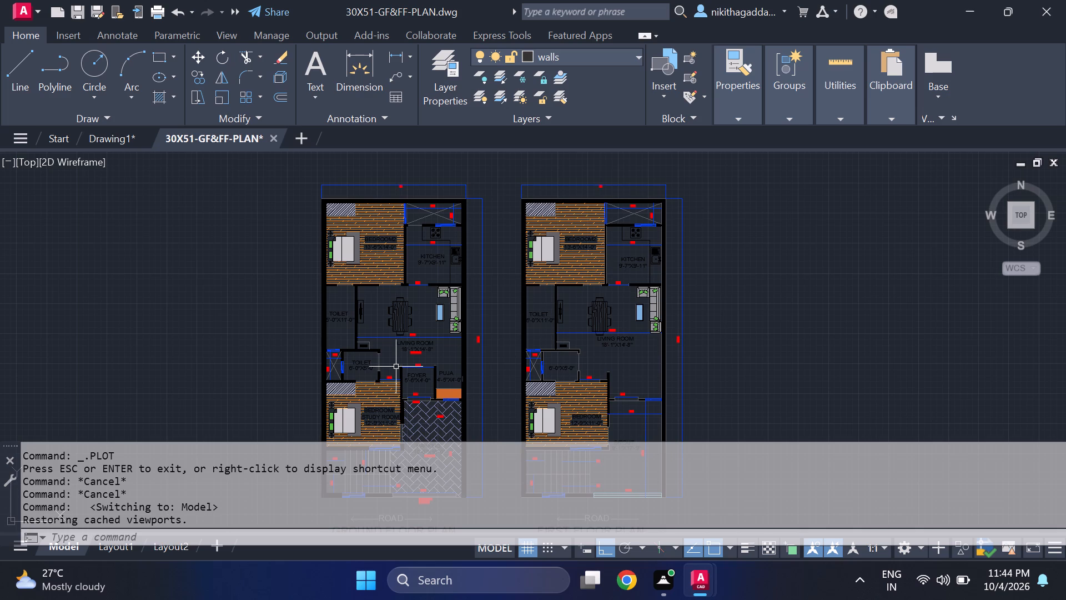
middle_click_drag(440, 420, 498, 403)
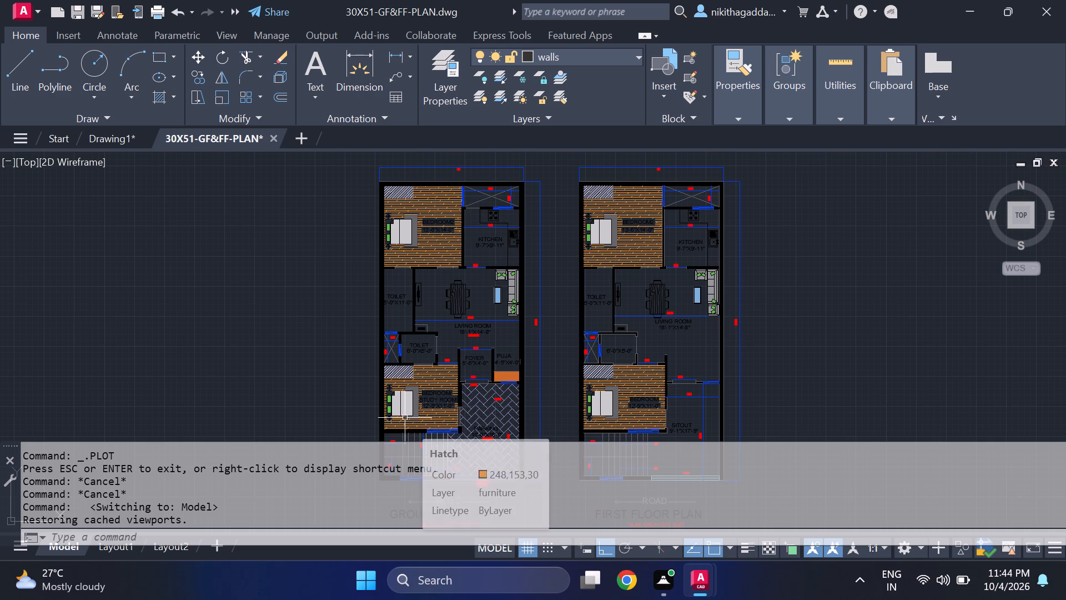
scroll(443, 391, "up", 1)
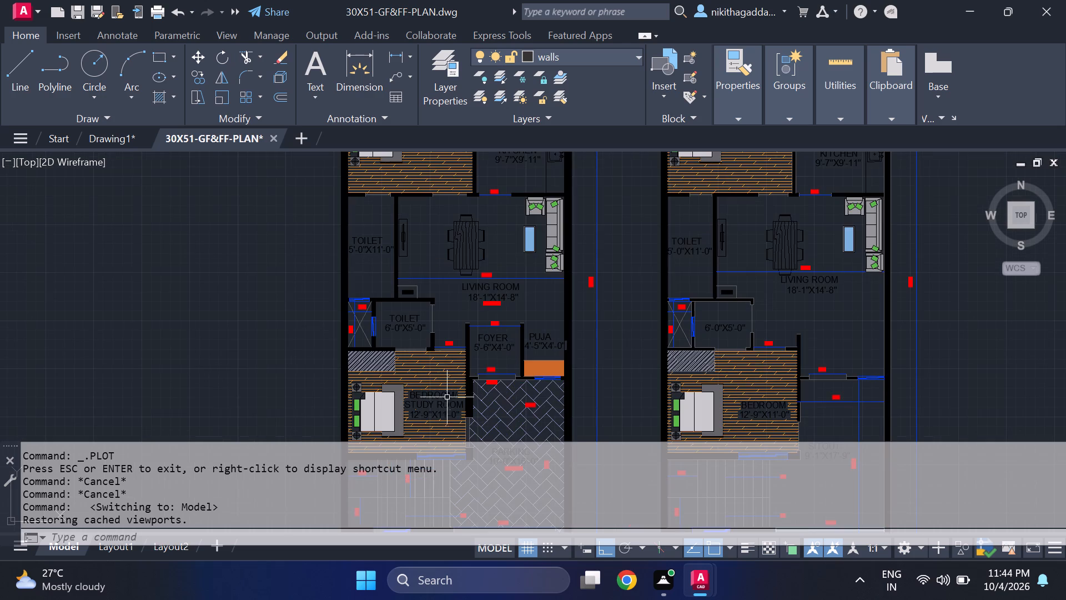
middle_click_drag(501, 397, 497, 316)
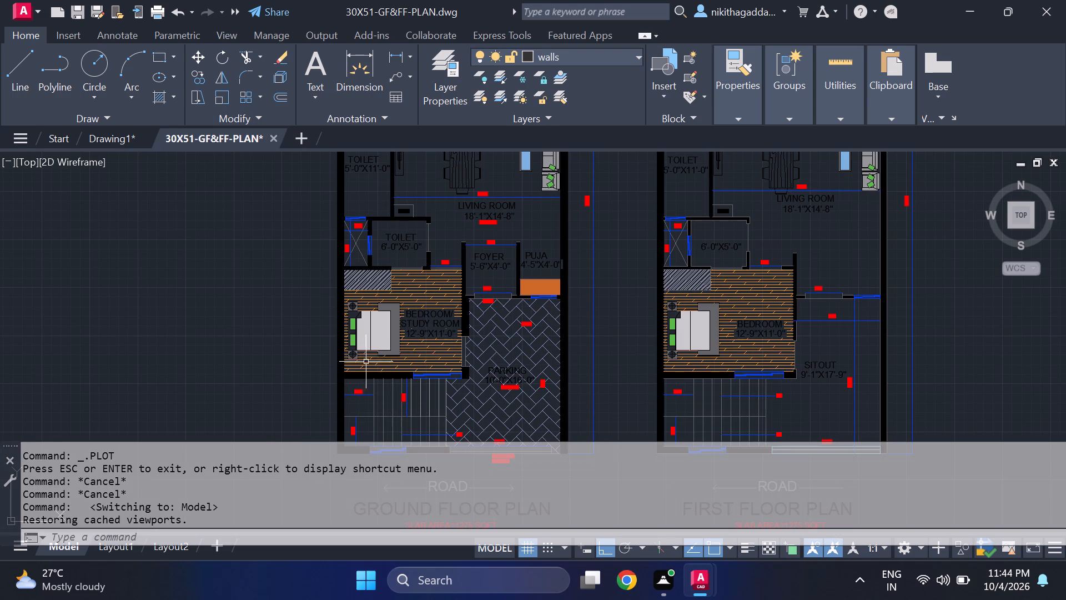
Return to Layout1 and inspect its page setup settings without changing them.
left_click(112, 549)
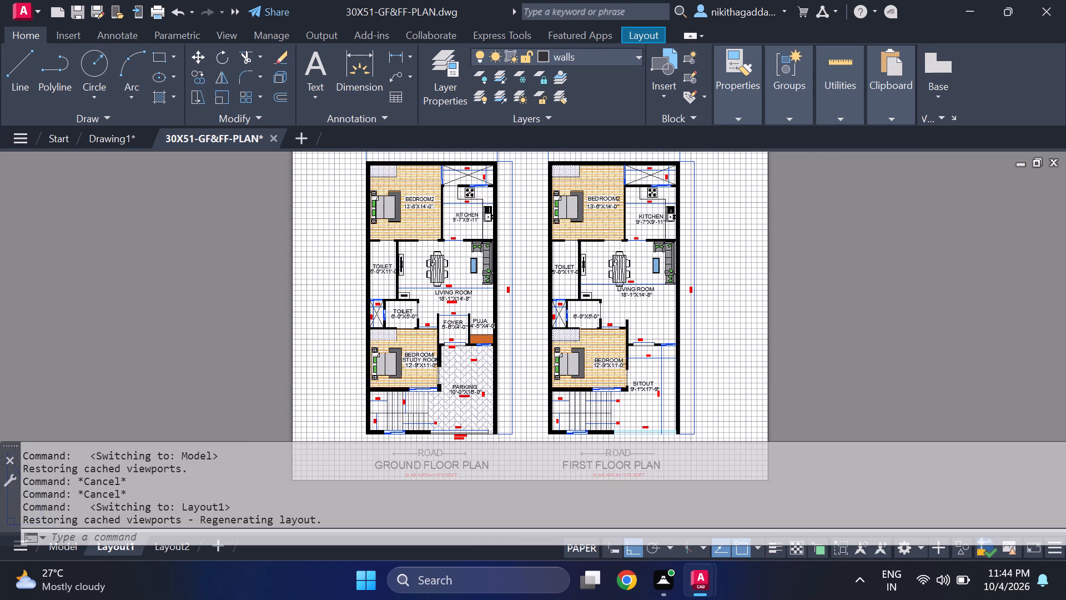
right_click(118, 552)
left_click(204, 336)
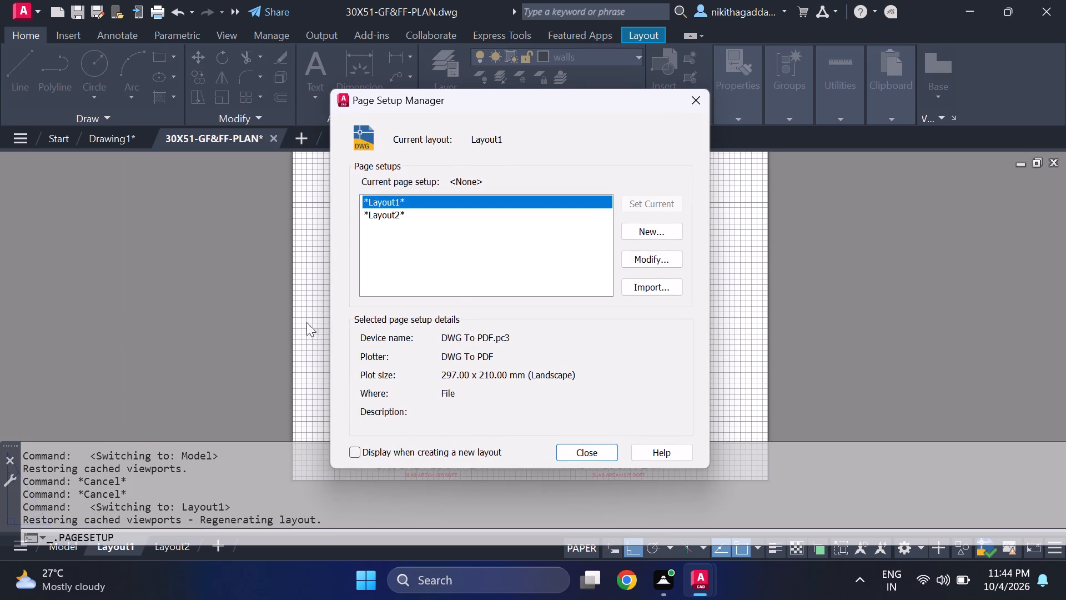
left_click(661, 261)
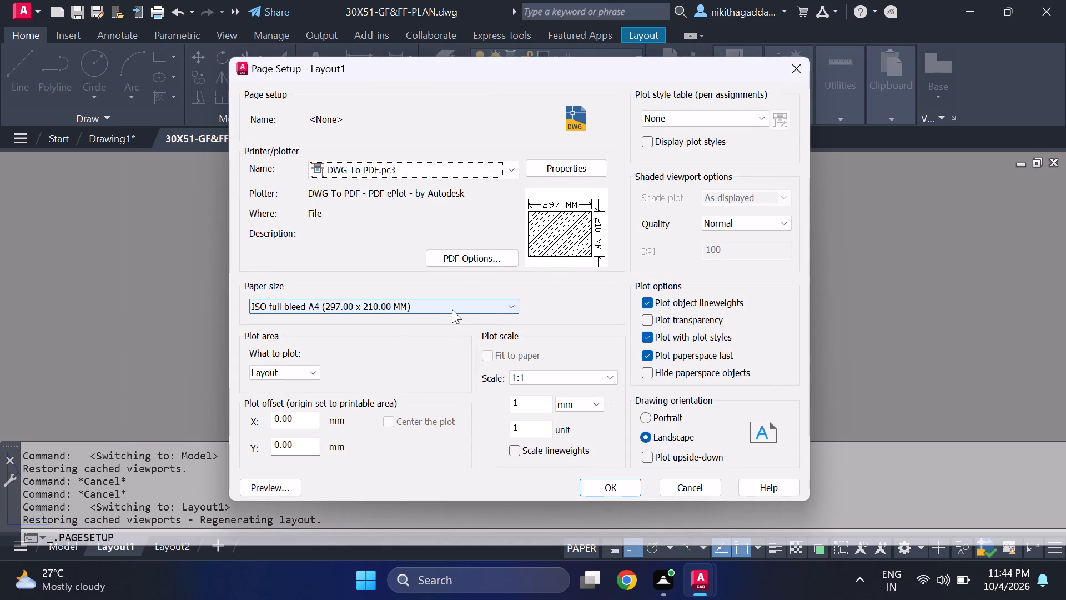
left_click(789, 66)
left_click(701, 111)
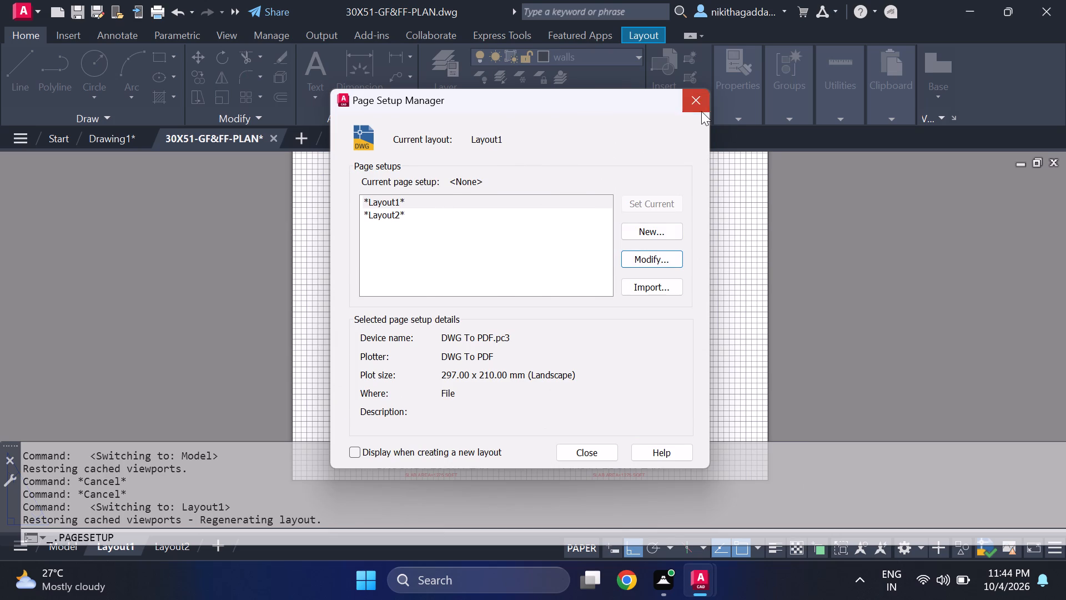
Examine both floor plans on the Layout1 sheet, including the ground floor living room's furniture at close range.
middle_click_drag(537, 362, 536, 363)
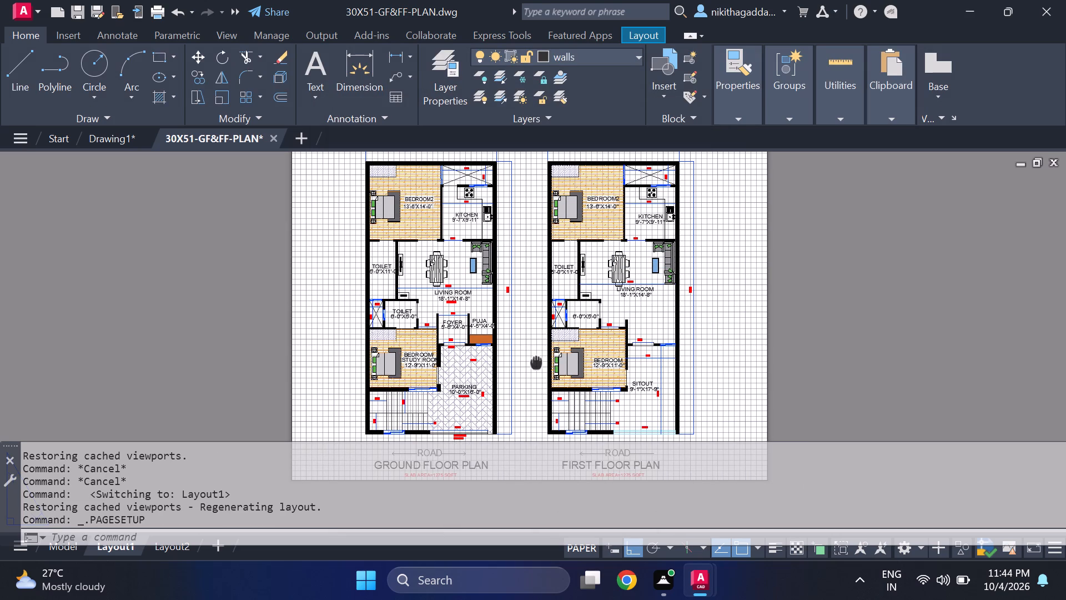
middle_click_drag(536, 363, 528, 380)
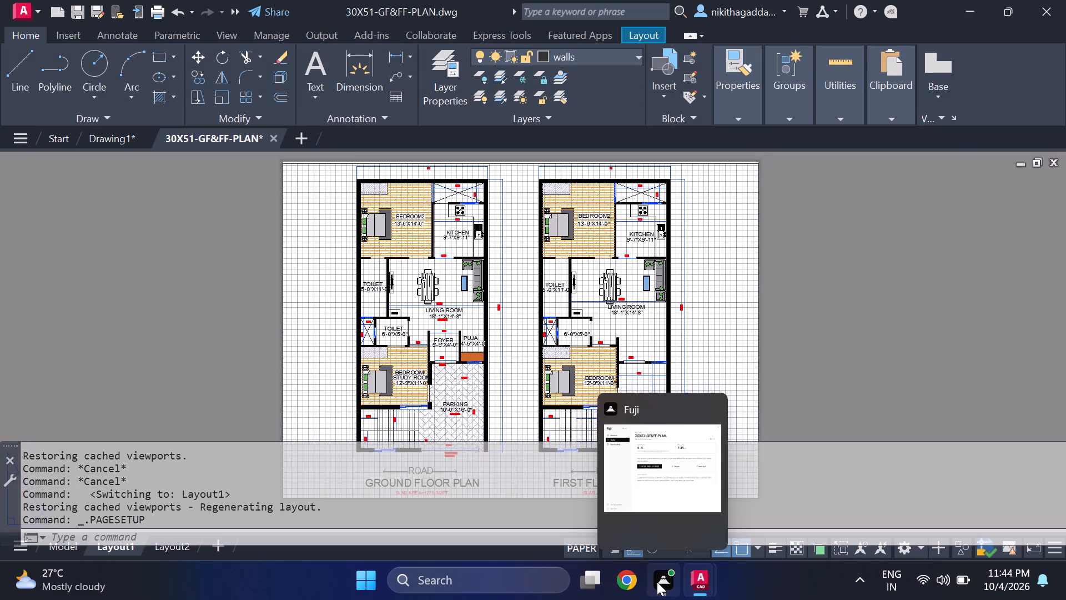
scroll(612, 336, "down", 1)
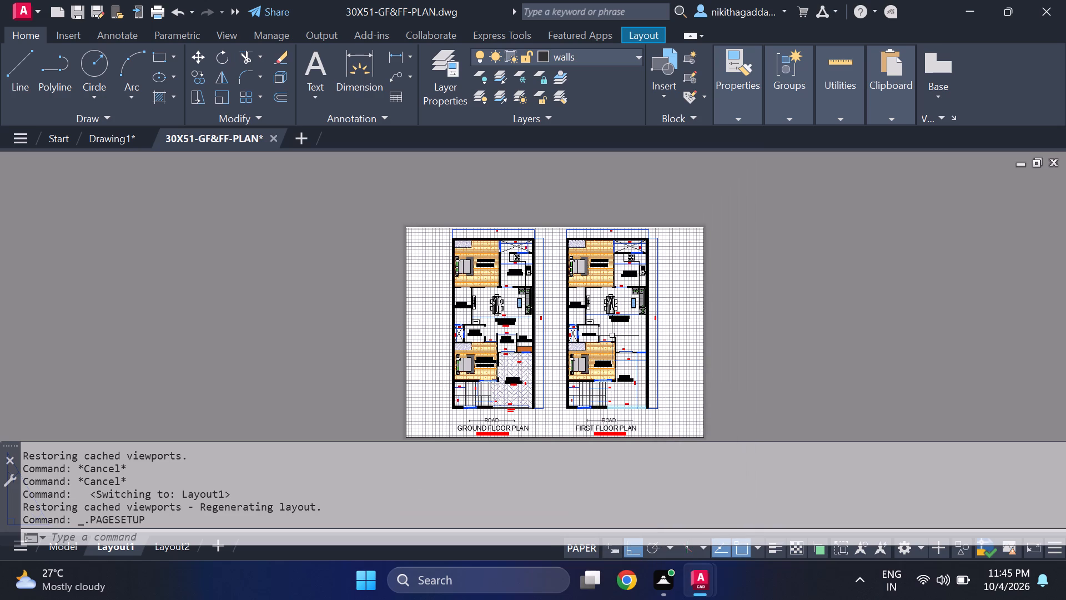
middle_click_drag(612, 336, 610, 308)
scroll(610, 308, "up", 1)
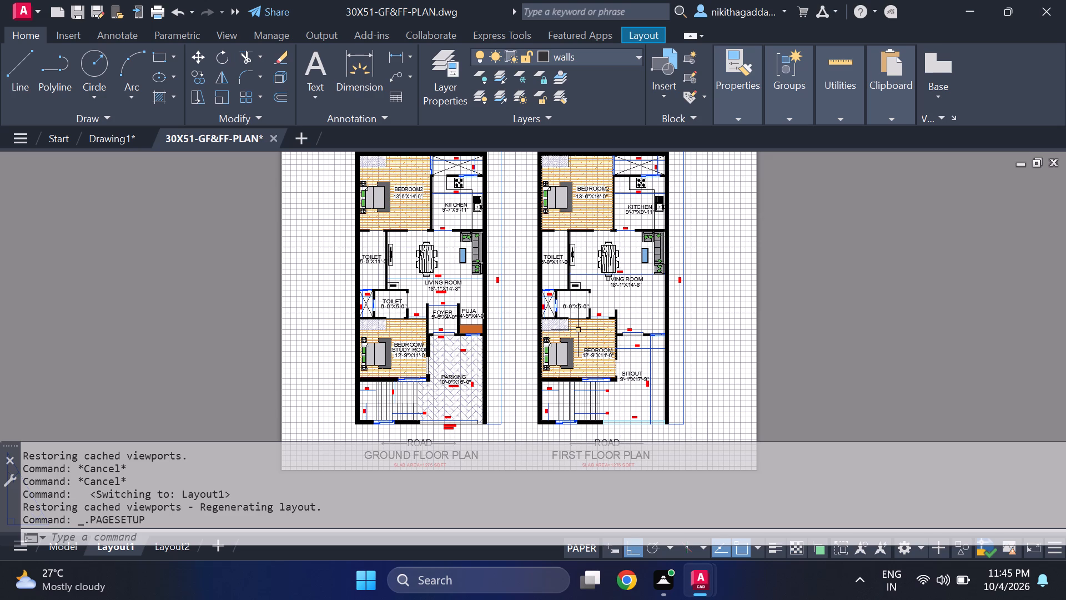
scroll(579, 330, "up", 1)
scroll(579, 330, "down", 2)
scroll(579, 330, "up", 2)
middle_click_drag(548, 313, 536, 359)
scroll(394, 272, "up", 4)
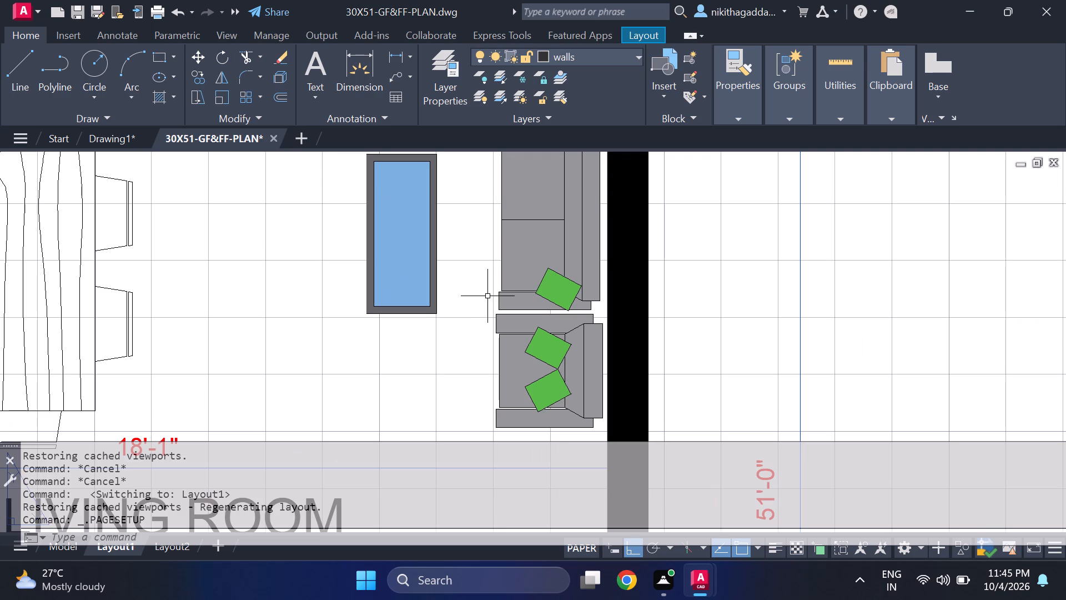
scroll(487, 296, "down", 3)
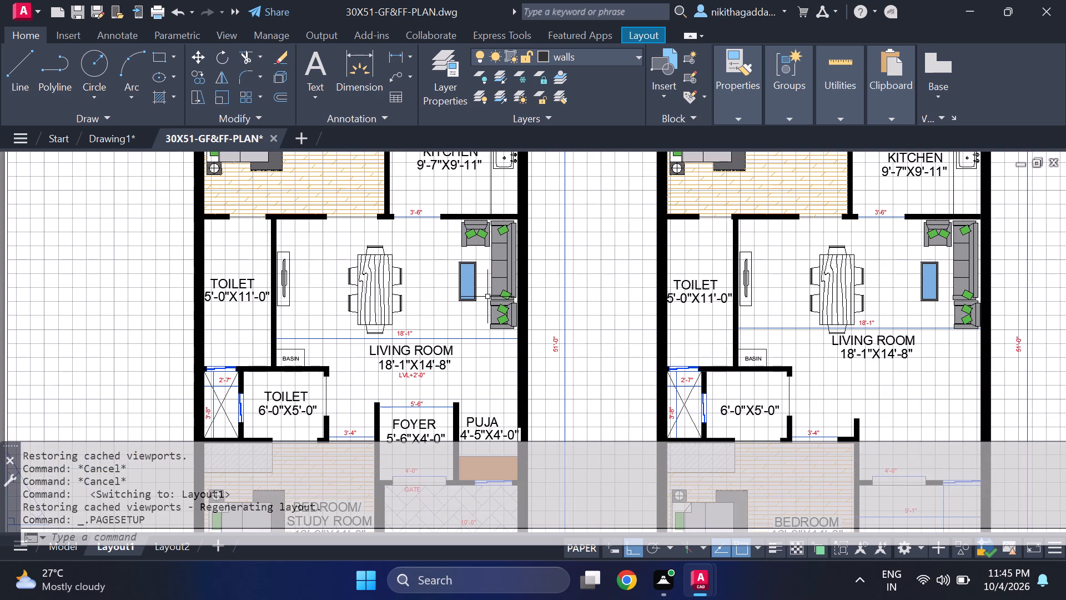
Examine the living rooms and surrounding rooms of both floor plans on the Layout1 sheet, close up and at wider range.
middle_click_drag(487, 297, 510, 283)
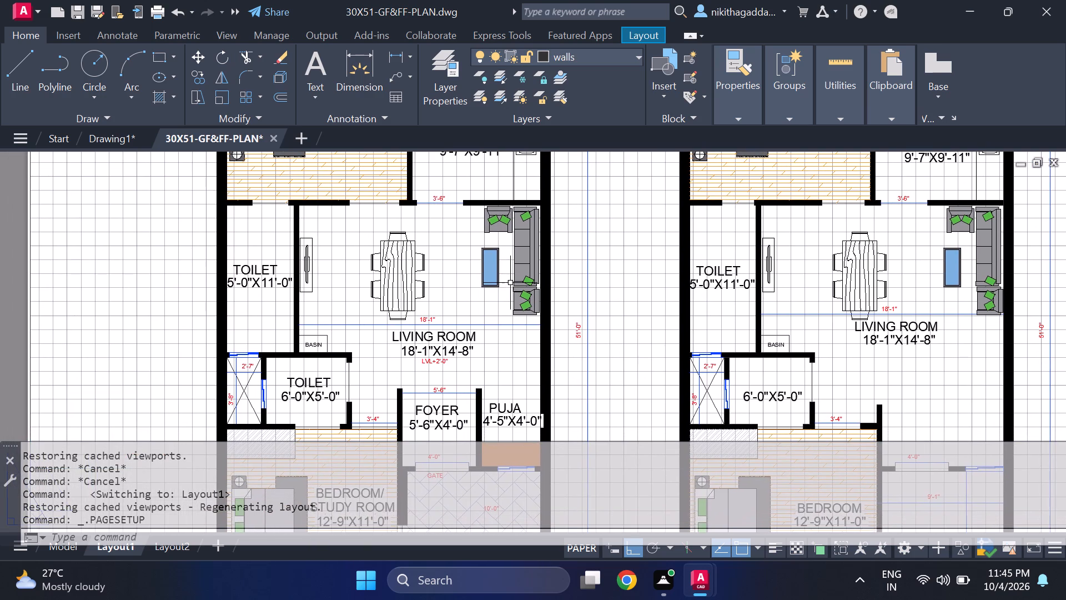
scroll(510, 283, "up", 2)
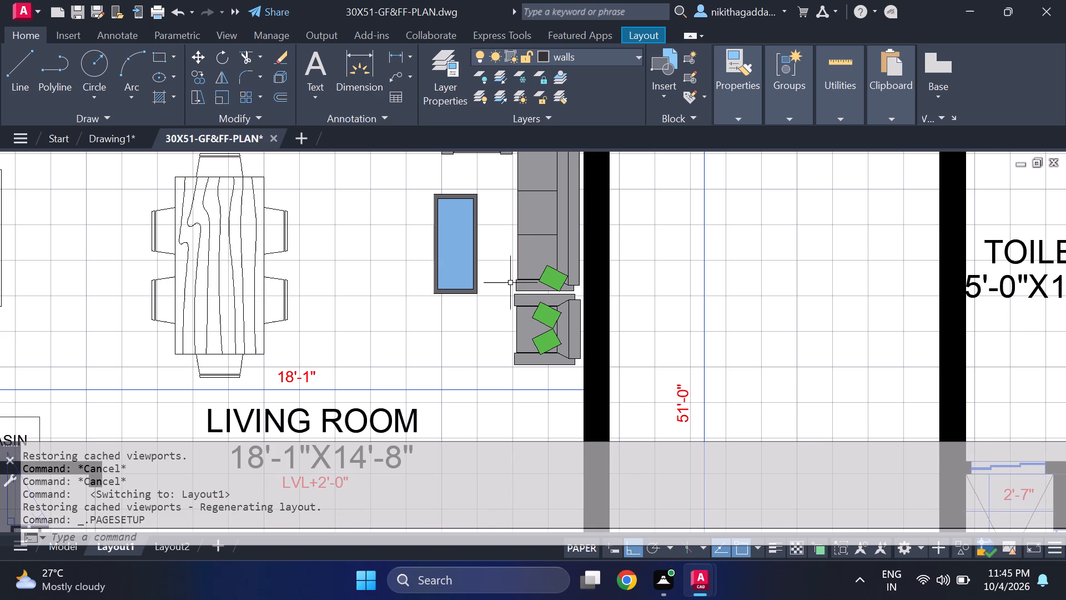
scroll(518, 279, "up", 1)
scroll(518, 279, "down", 3)
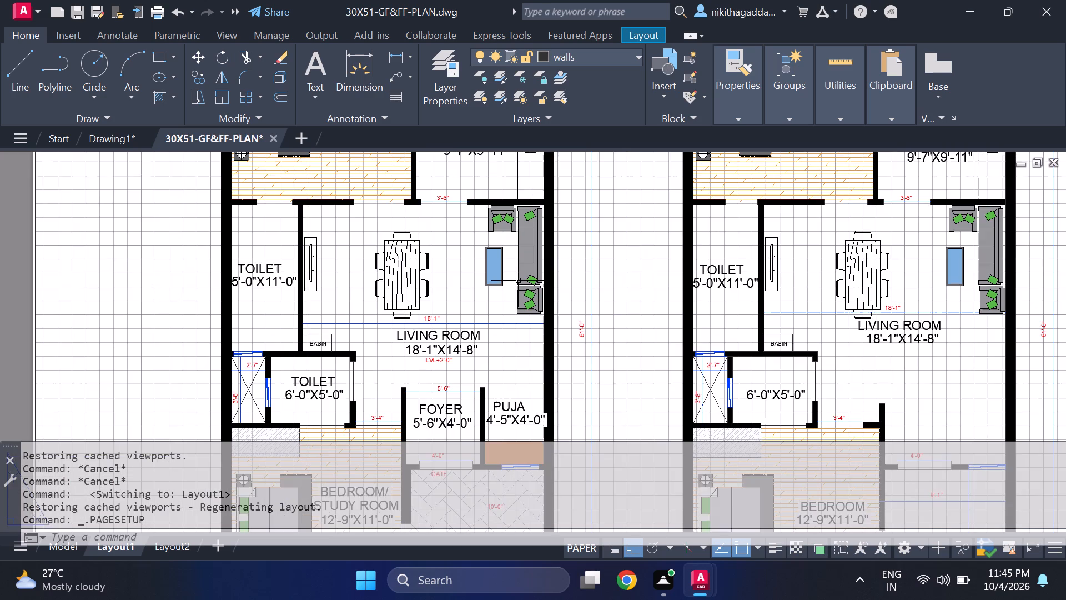
scroll(518, 281, "up", 2)
scroll(518, 281, "down", 2)
scroll(518, 281, "up", 2)
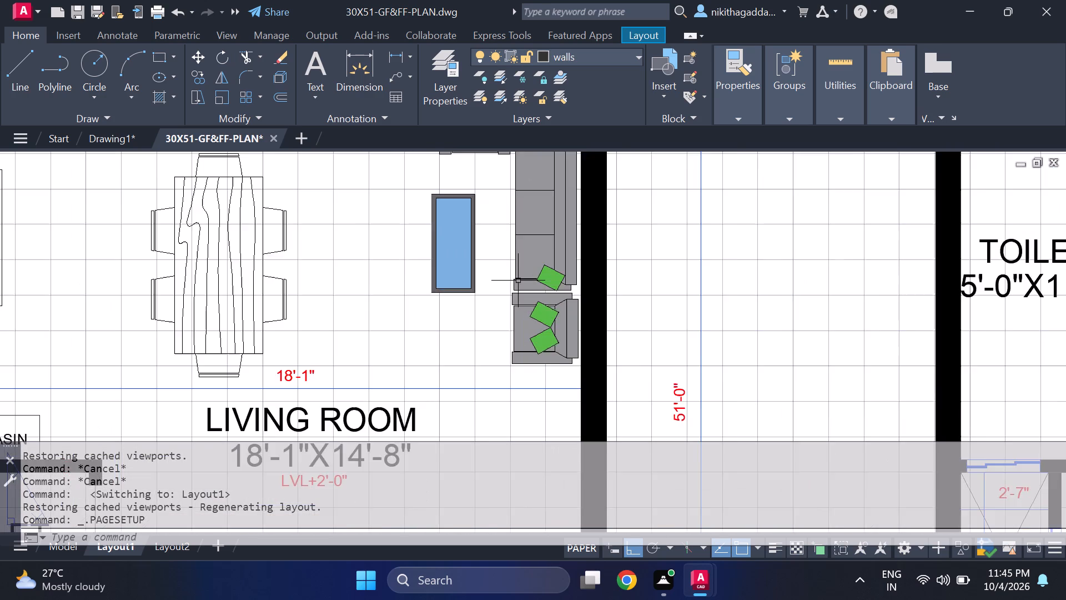
scroll(518, 281, "down", 3)
middle_click_drag(518, 281, 517, 281)
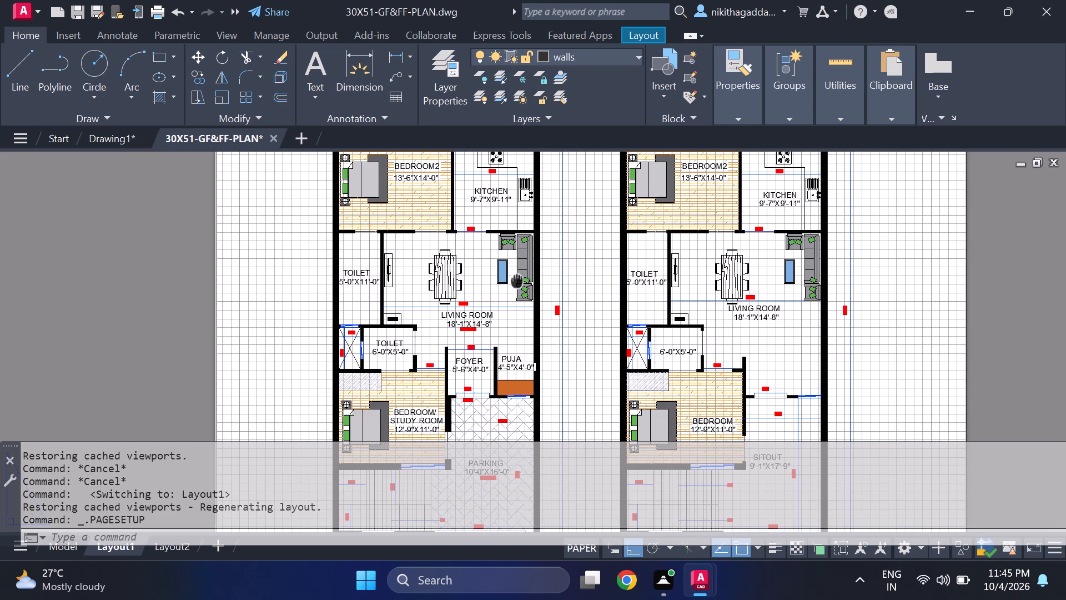
middle_click_drag(517, 281, 514, 289)
scroll(514, 289, "down", 2)
scroll(514, 289, "up", 2)
middle_click_drag(468, 278, 518, 264)
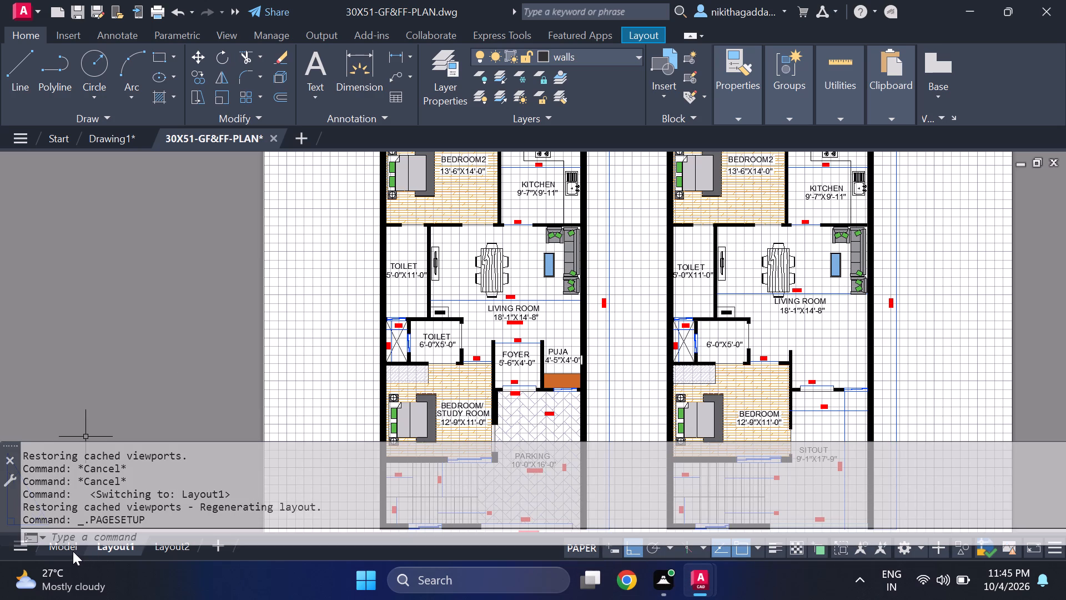
View both floor plans in model space for comparison and return to the whole Layout1 sheet.
left_click(73, 551)
scroll(324, 344, "down", 1)
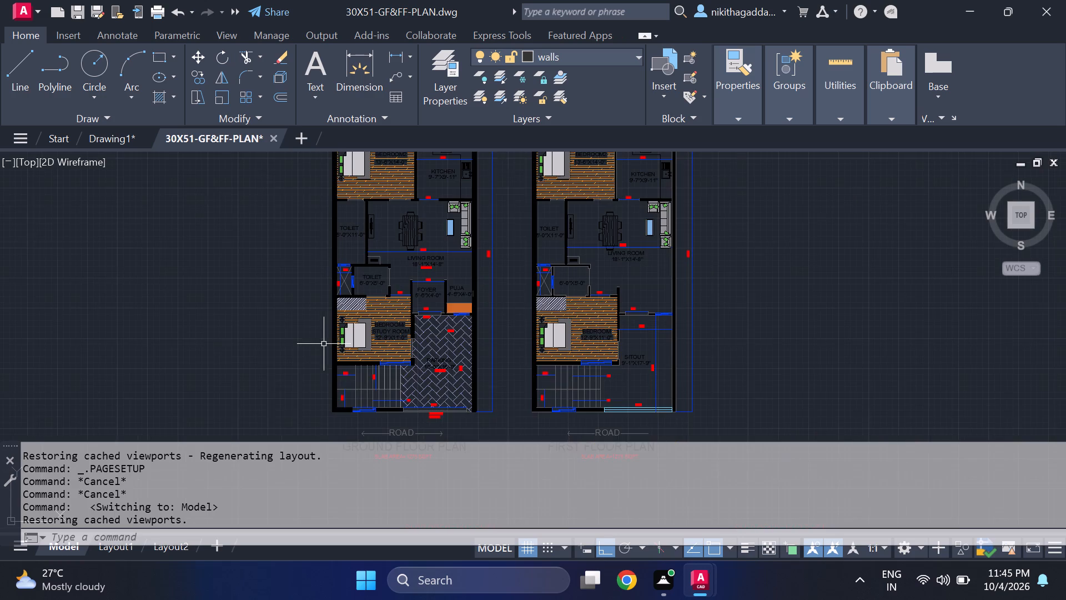
left_click(117, 552)
scroll(185, 429, "down", 1)
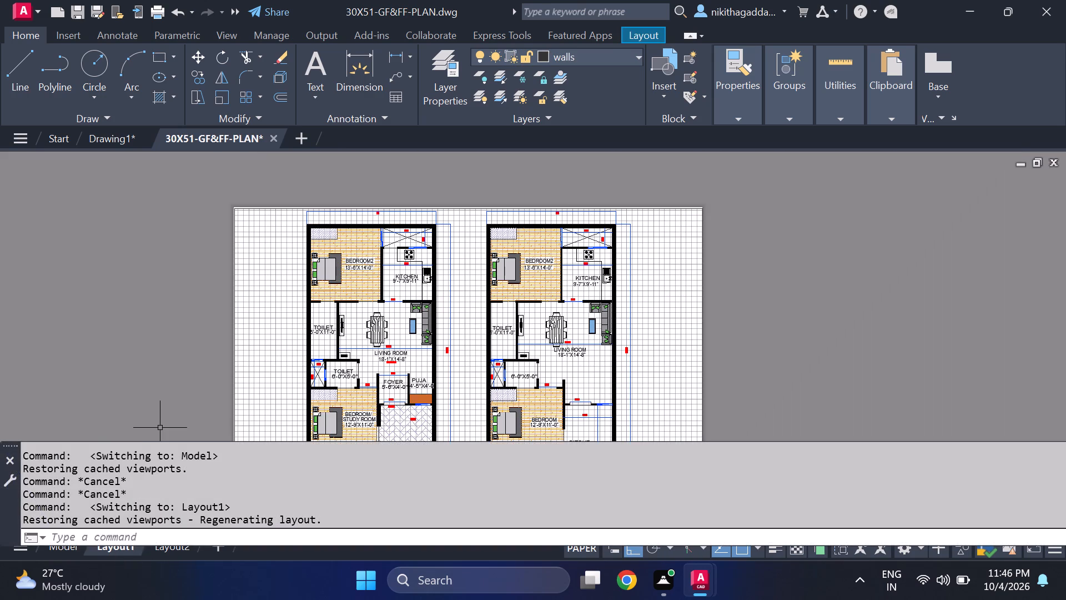
Preview the Layout1 plot, inspect both floor plans from the bedrooms down to the titles, and exit without plotting.
right_click(116, 549)
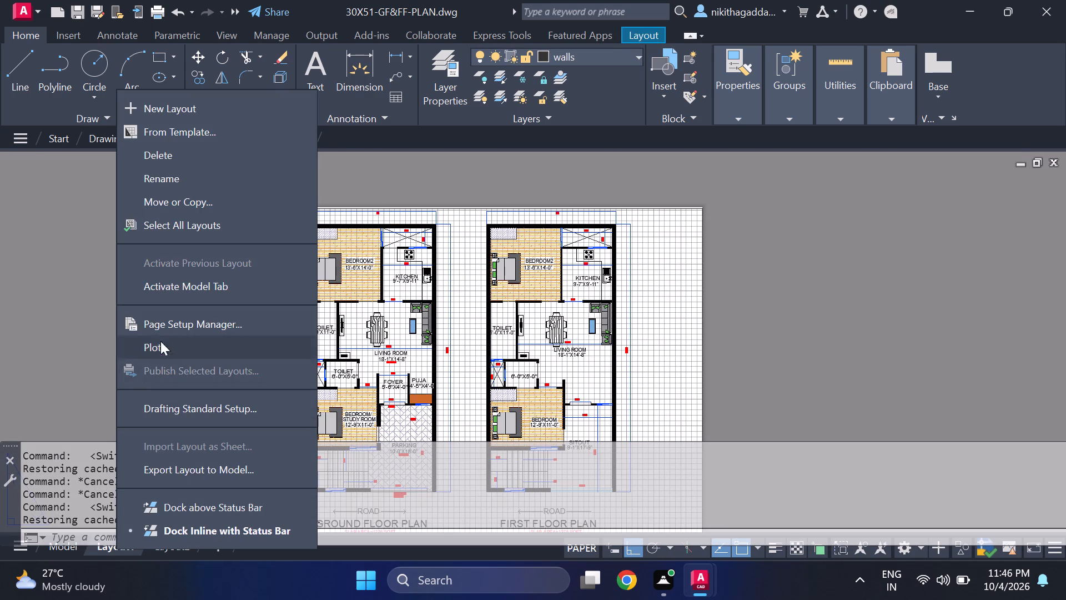
left_click(200, 352)
left_click(406, 317)
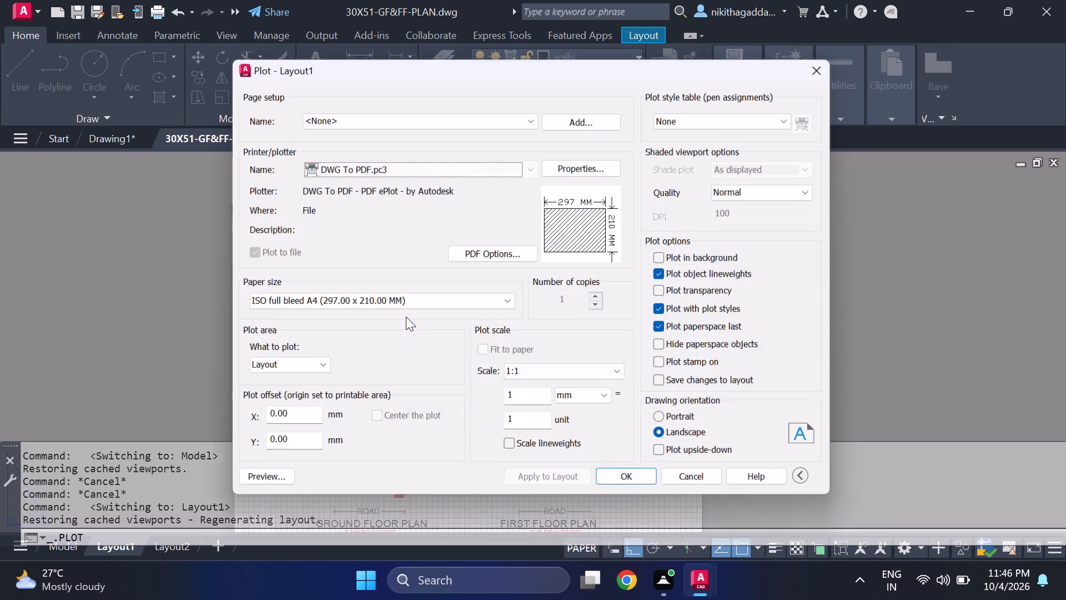
left_click(243, 484)
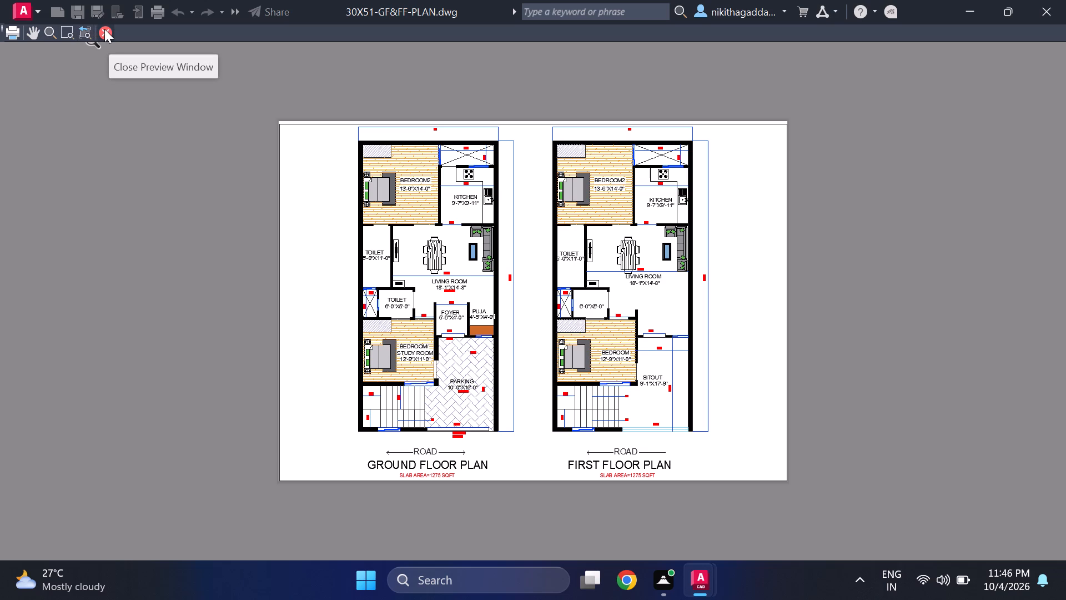
scroll(403, 222, "up", 1)
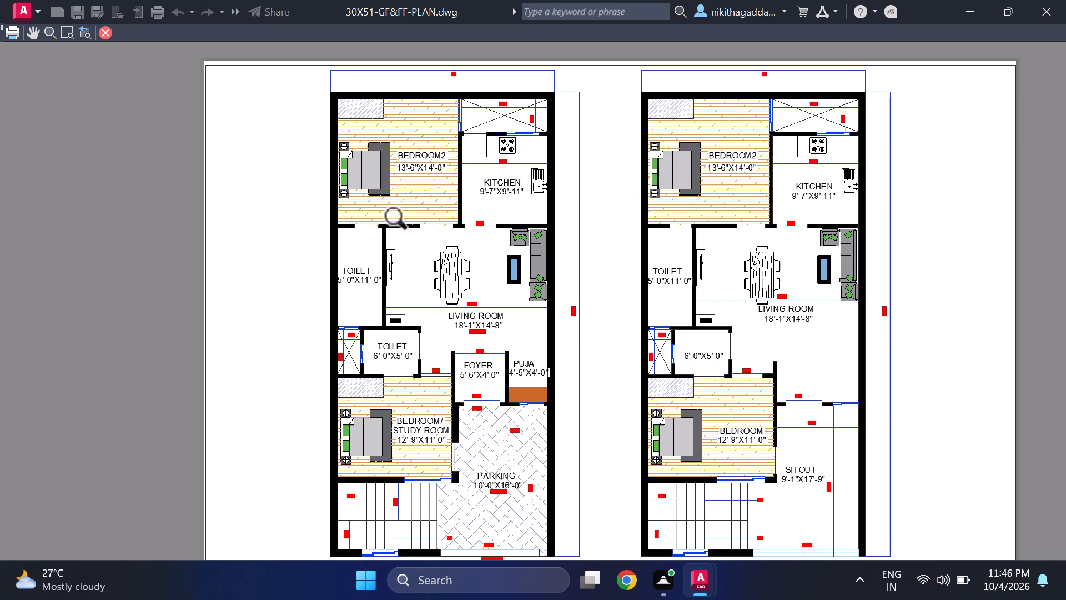
scroll(479, 226, "up", 1)
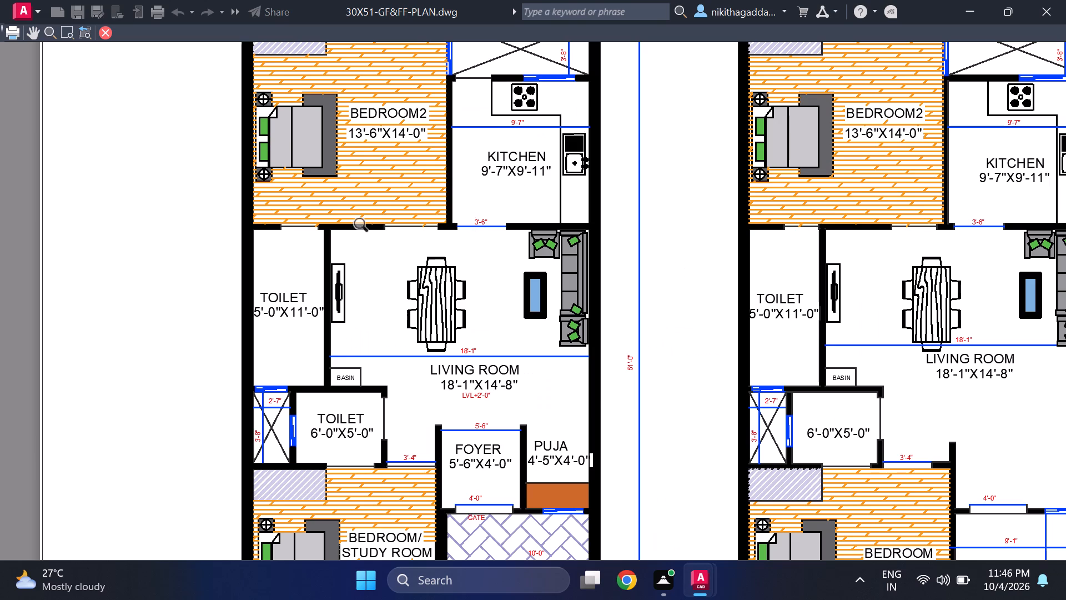
scroll(362, 232, "down", 1)
scroll(349, 242, "up", 1)
middle_click_drag(461, 323, 422, 208)
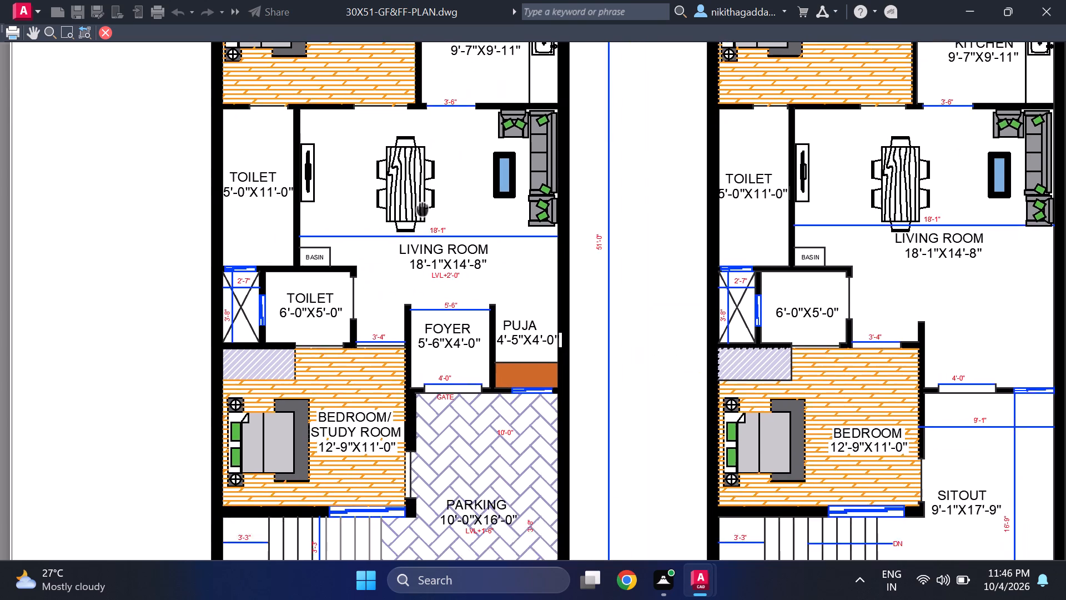
scroll(422, 206, "down", 1)
scroll(453, 291, "up", 1)
scroll(454, 293, "down", 1)
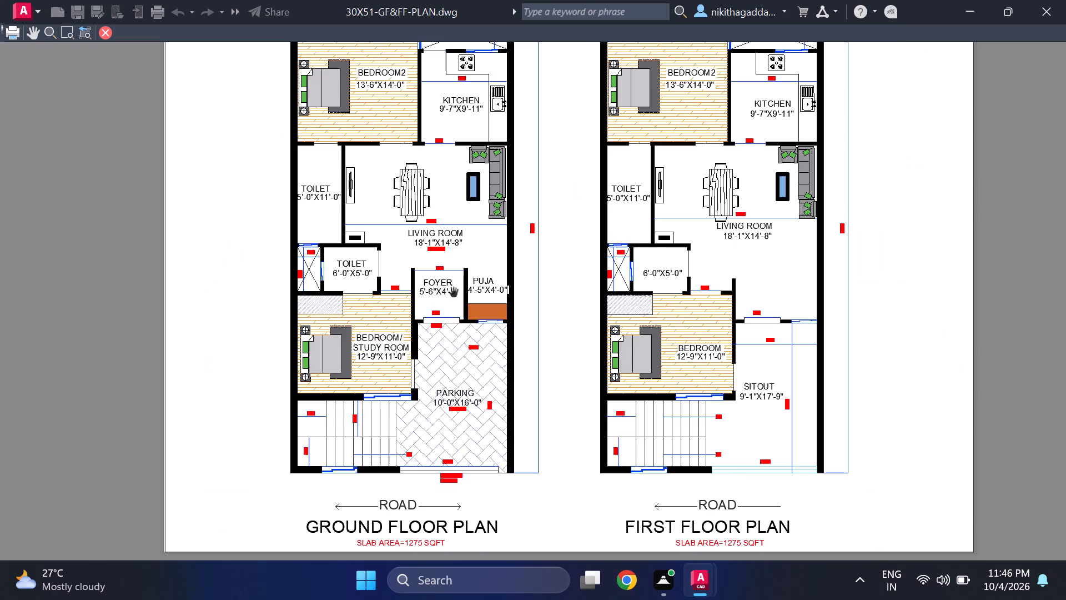
left_click(108, 29)
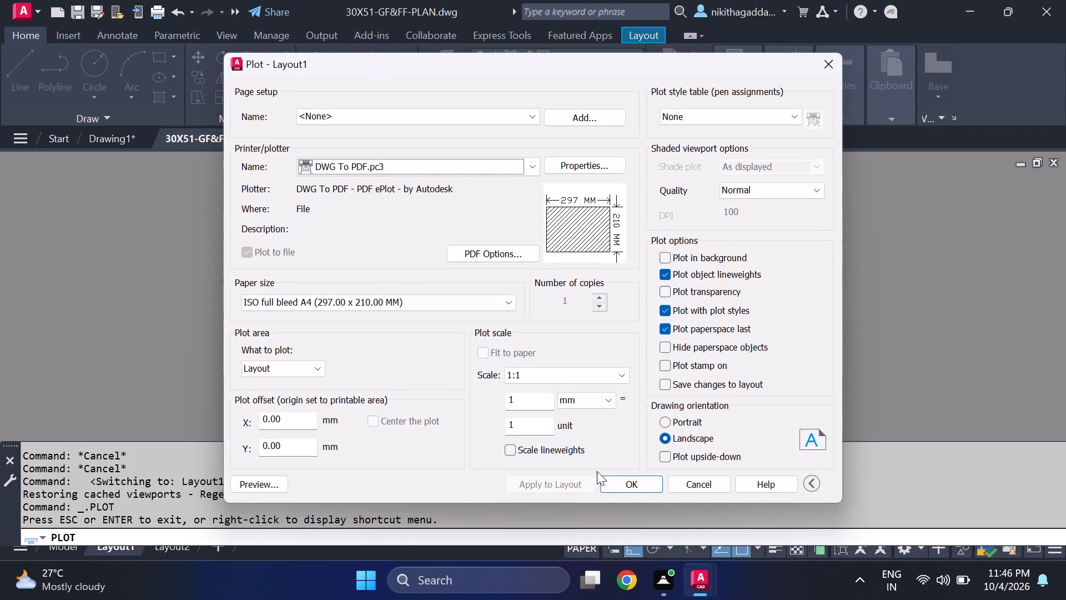
left_click(837, 56)
Switch to model space and make the text layer current.
left_click(62, 551)
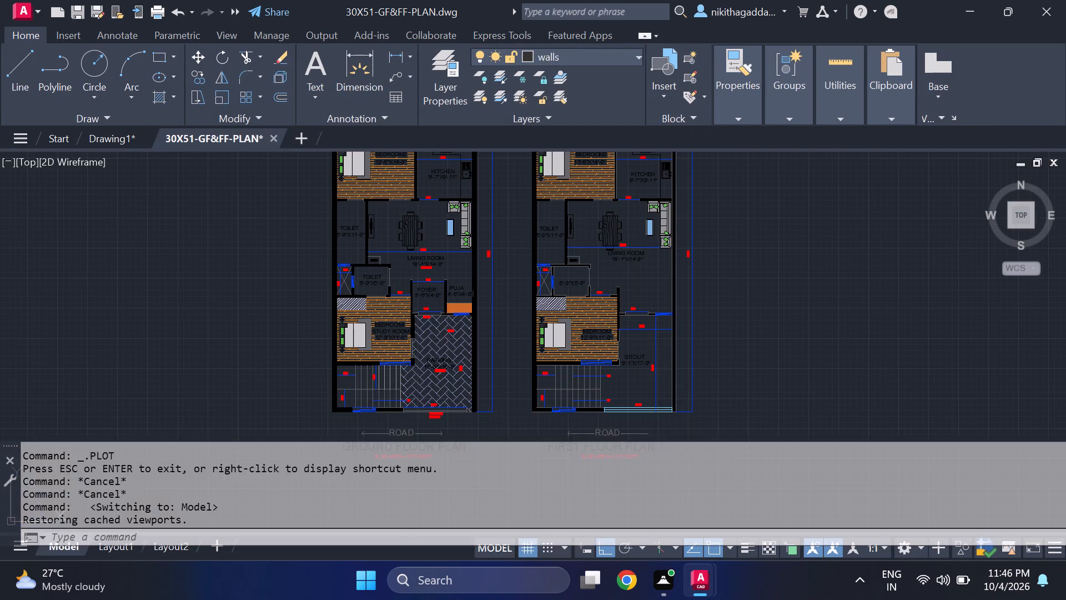
middle_click_drag(476, 215, 500, 311)
left_click(622, 49)
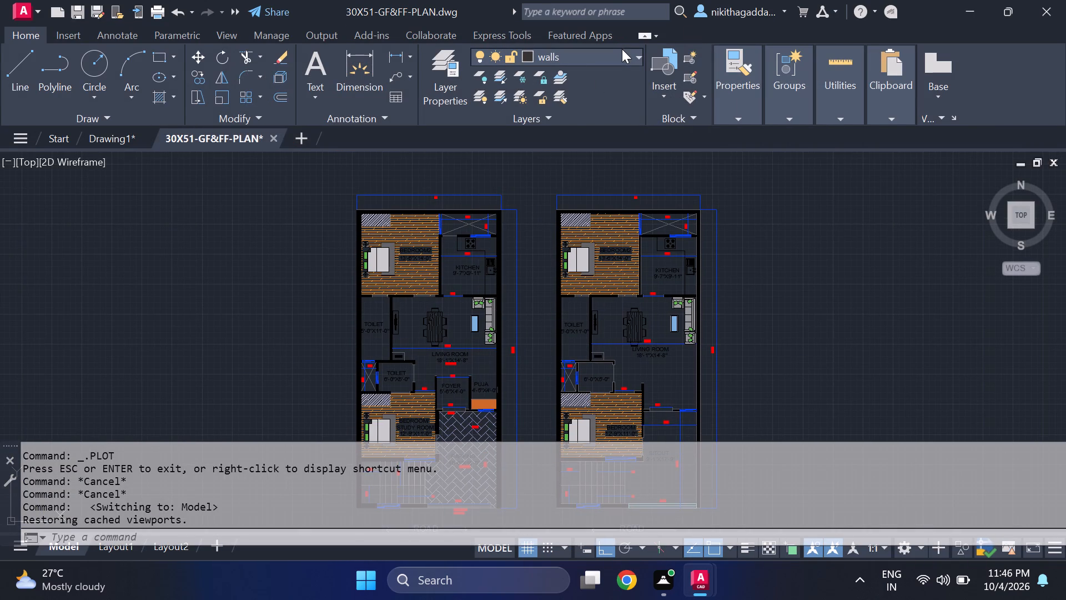
left_click(575, 133)
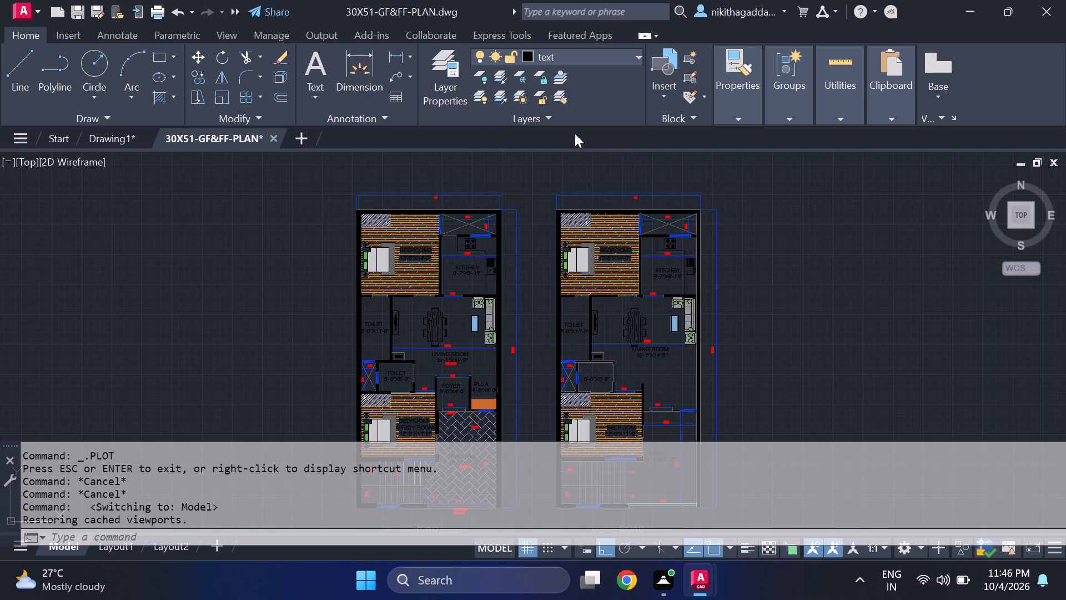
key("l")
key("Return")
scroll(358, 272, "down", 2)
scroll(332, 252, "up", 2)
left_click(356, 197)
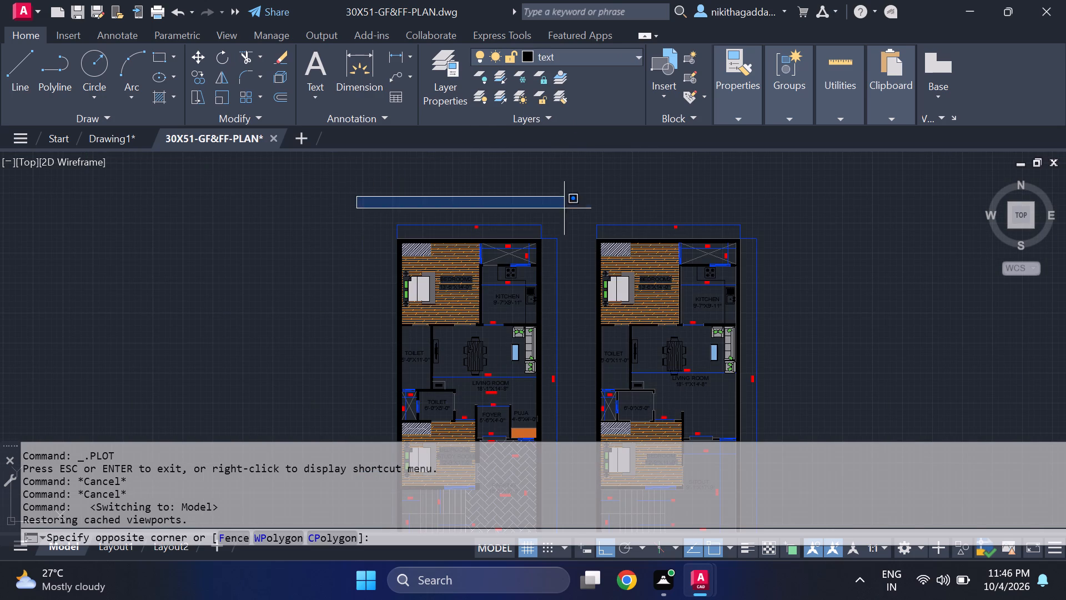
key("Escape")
Start a line border around the plans with a horizontal top edge about 72 feet long above both floor plans.
key("l")
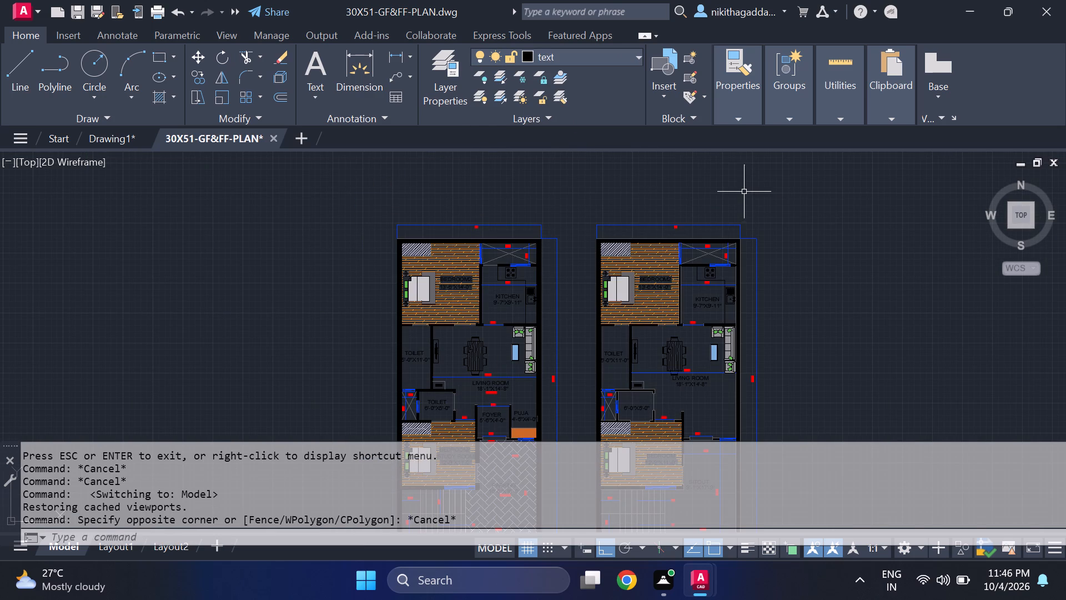
key("Return")
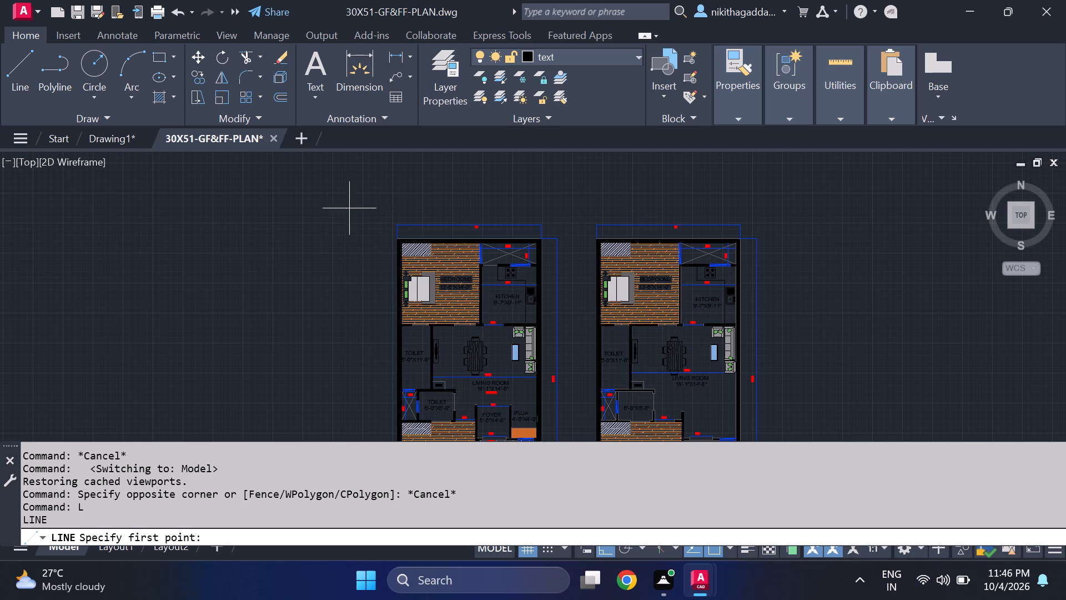
left_click(365, 203)
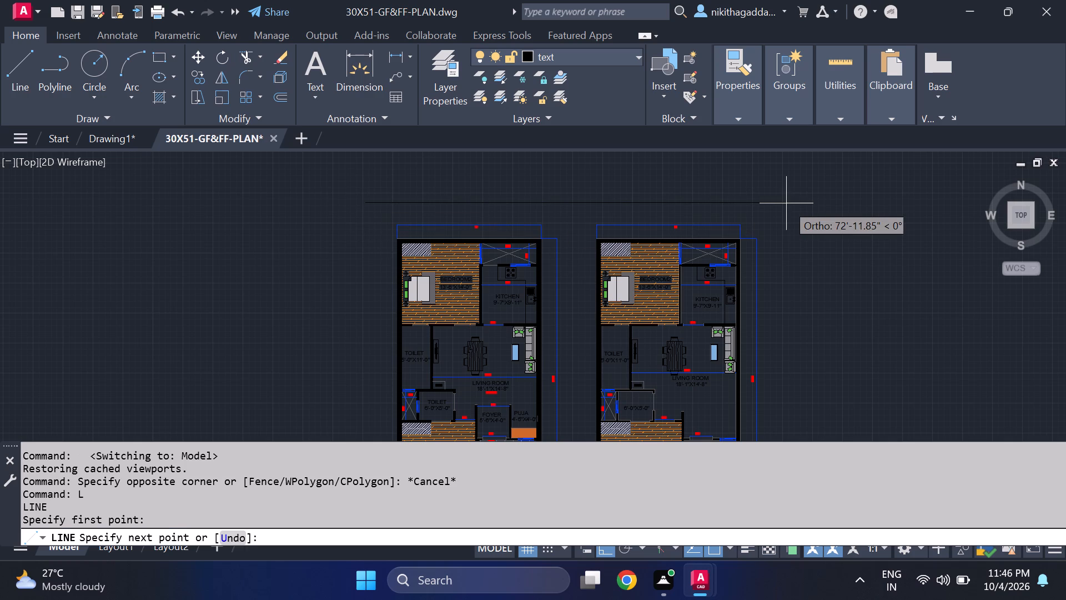
left_click(780, 200)
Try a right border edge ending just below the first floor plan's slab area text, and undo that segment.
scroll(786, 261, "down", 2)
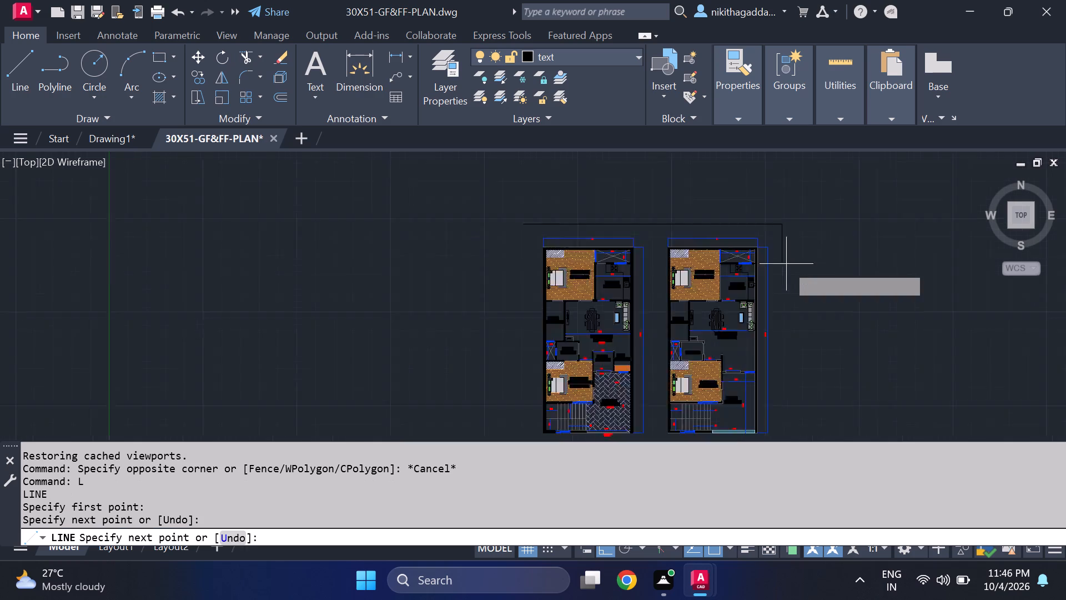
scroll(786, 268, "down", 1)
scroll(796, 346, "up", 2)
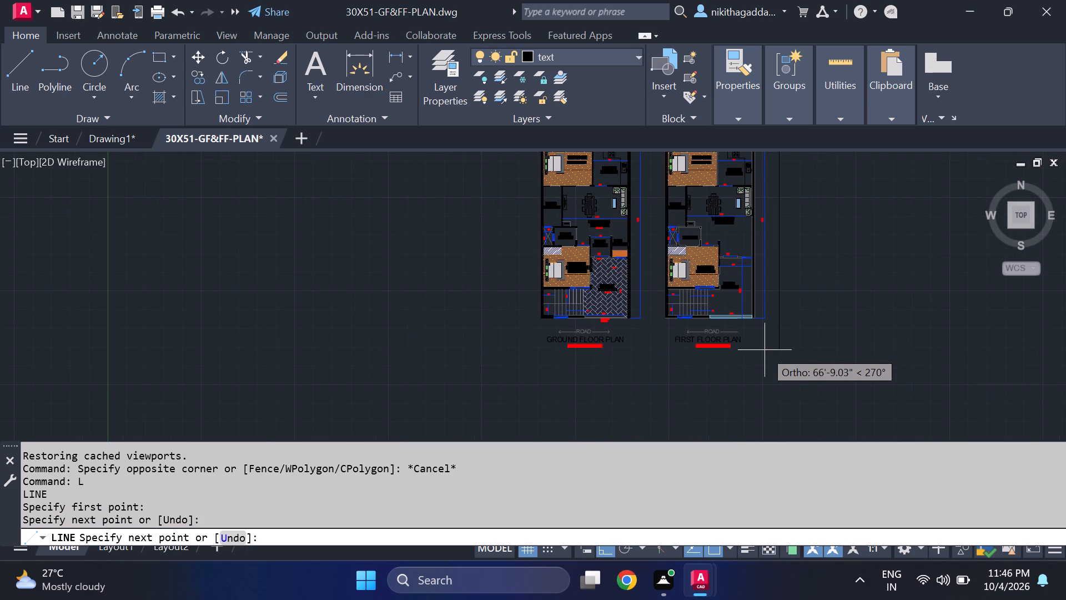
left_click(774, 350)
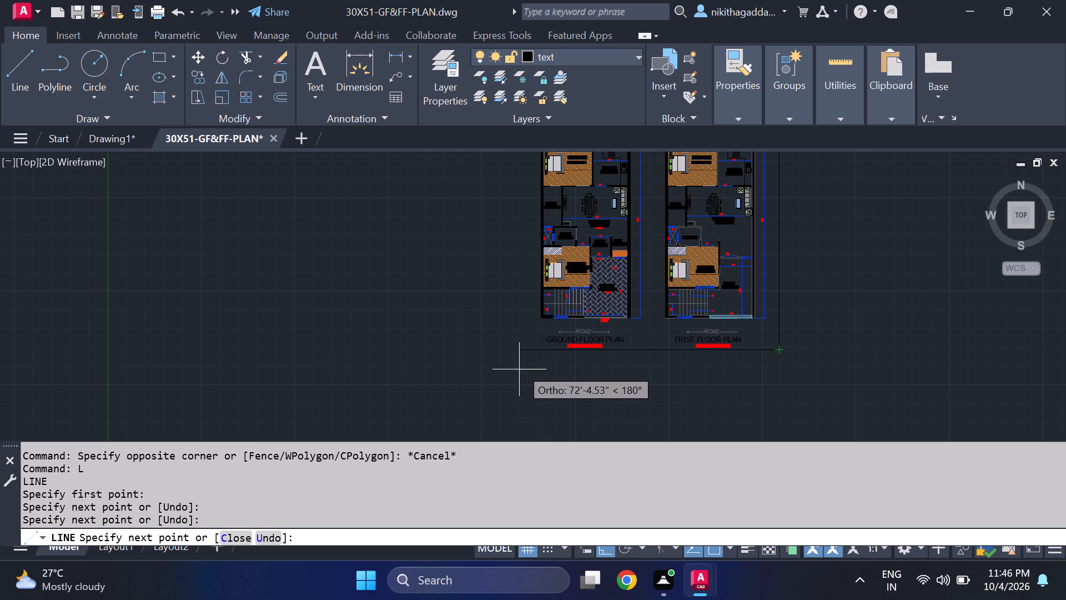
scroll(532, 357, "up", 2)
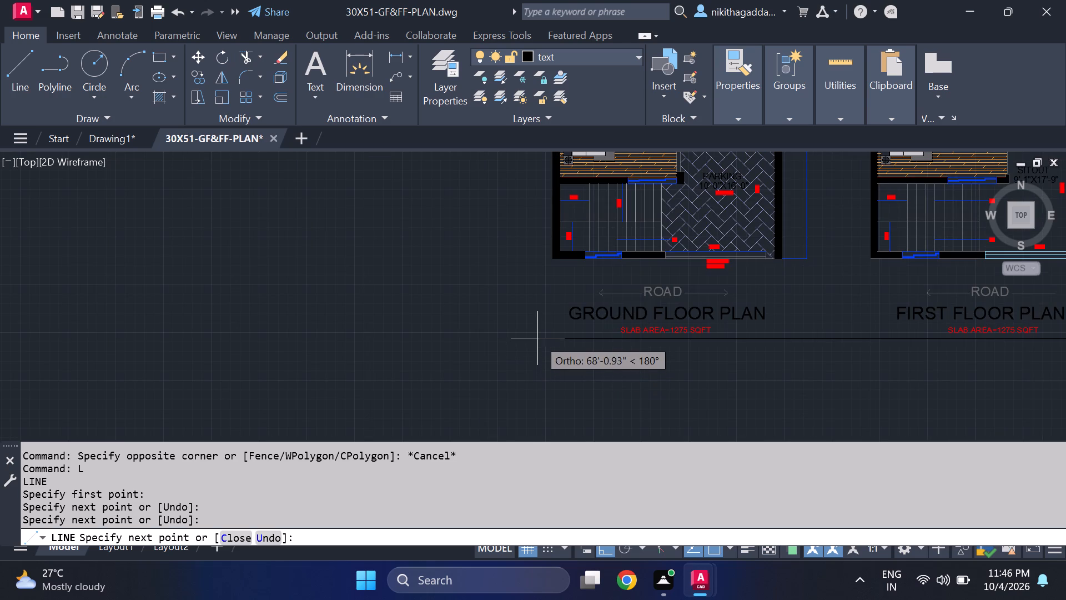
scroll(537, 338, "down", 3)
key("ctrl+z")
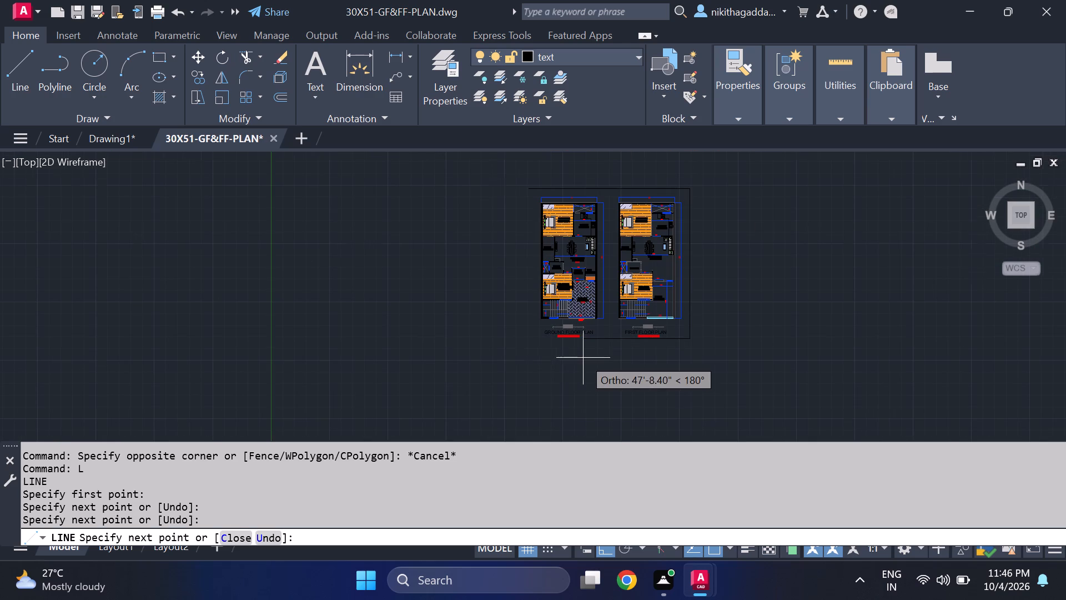
Complete the rectangular border with a right edge ending below the slab area texts, an aligned bottom edge, and a left edge meeting the starting corner.
left_click(778, 365)
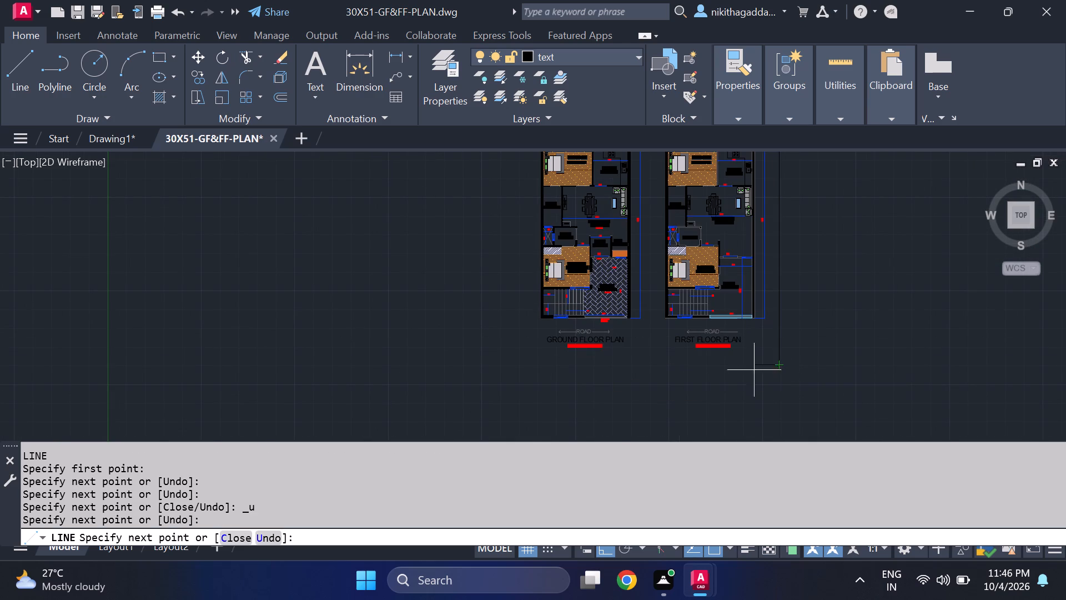
scroll(501, 363, "down", 1)
scroll(502, 356, "up", 1)
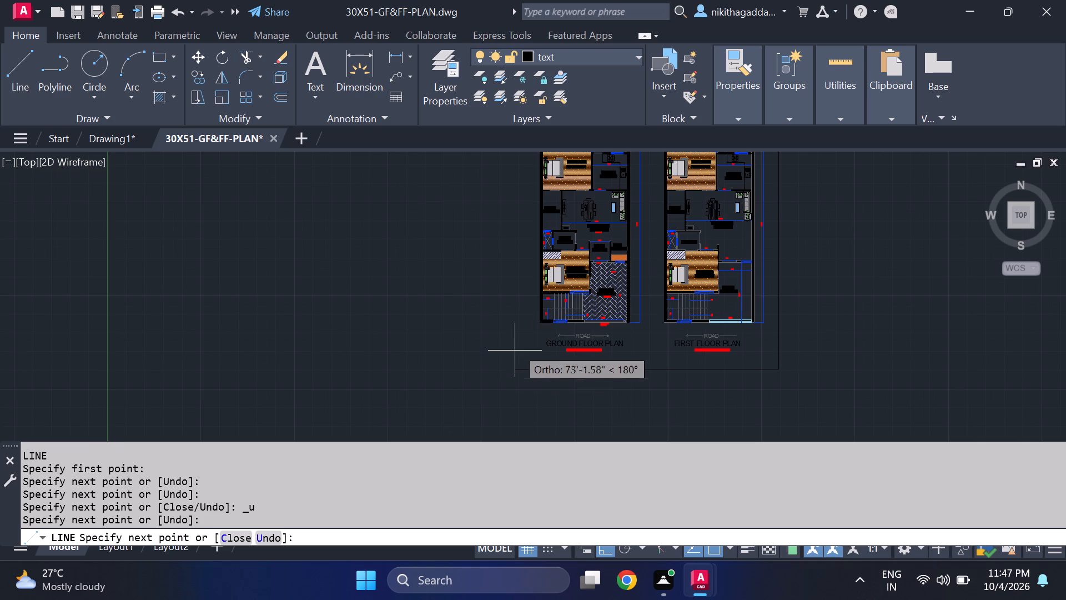
middle_click_drag(532, 258, 559, 355)
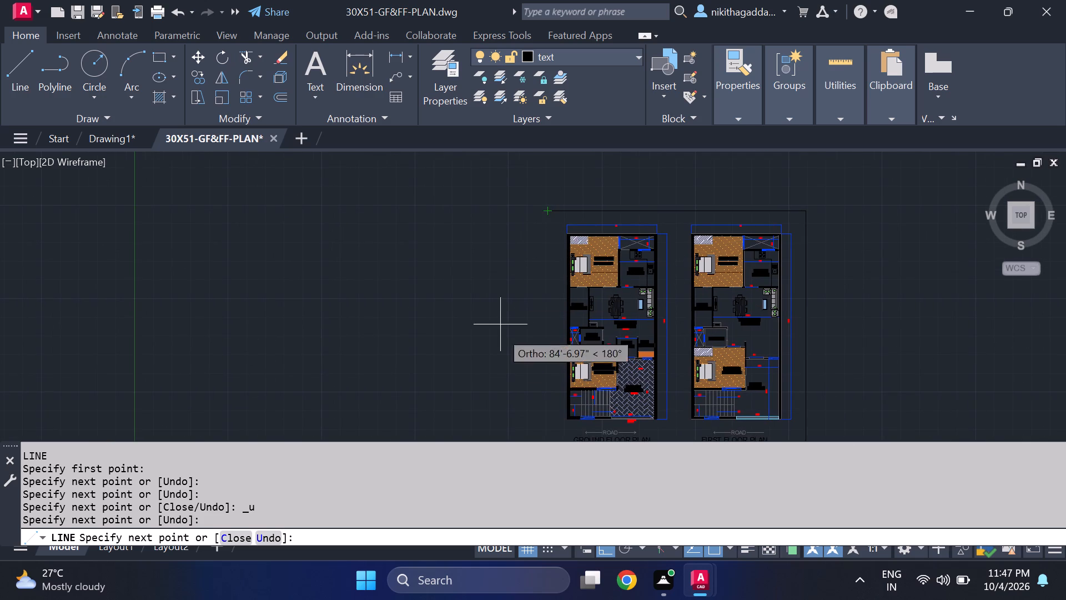
scroll(545, 368, "down", 2)
scroll(545, 409, "up", 1)
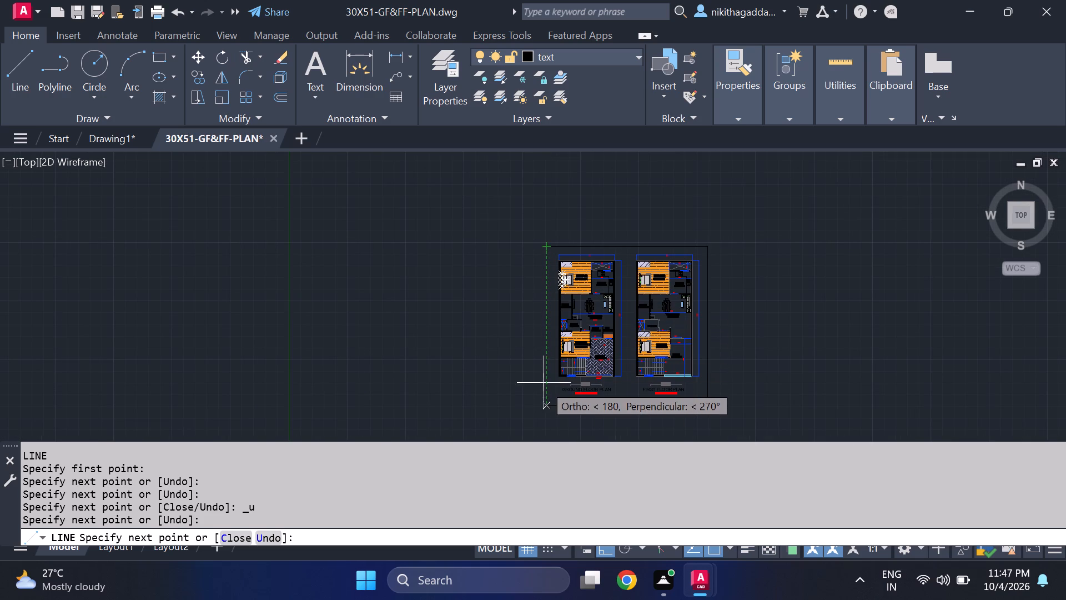
left_click(547, 405)
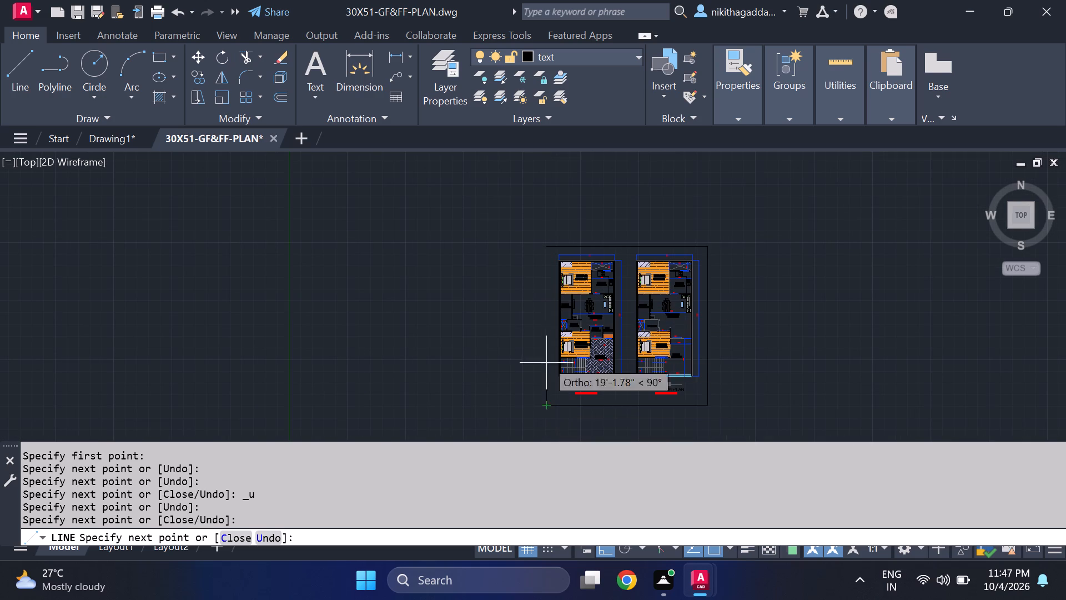
scroll(552, 254, "up", 1)
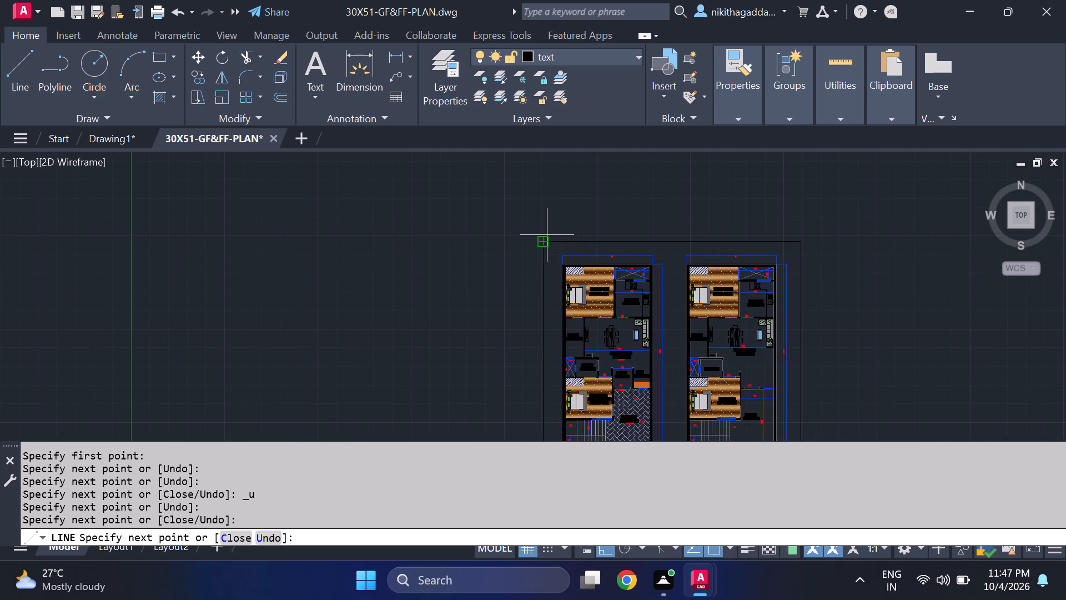
left_click(547, 235)
key("Escape")
scroll(733, 232, "down", 2)
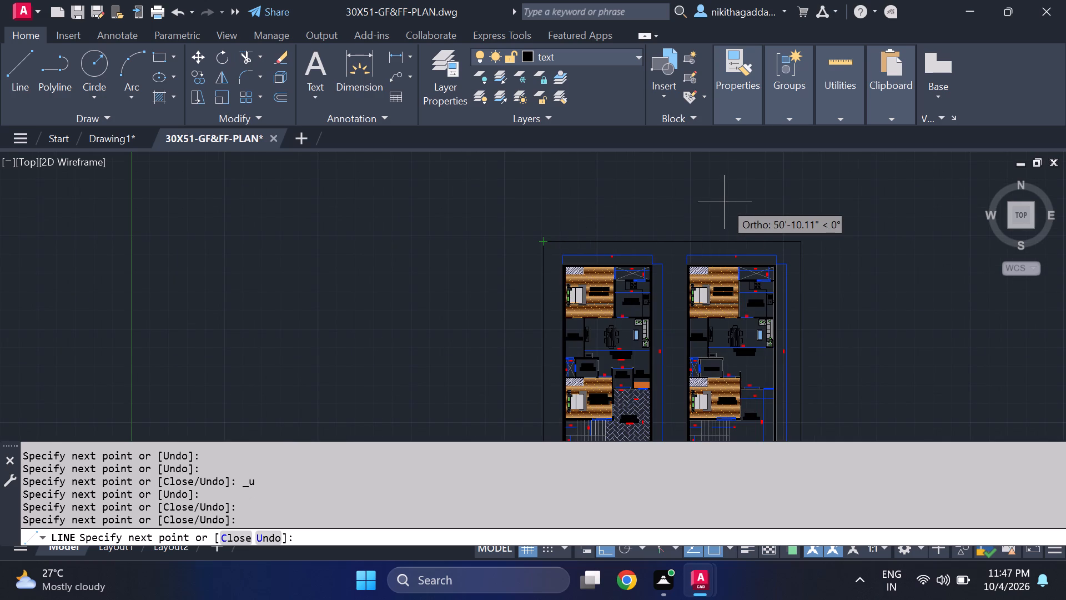
key("Escape")
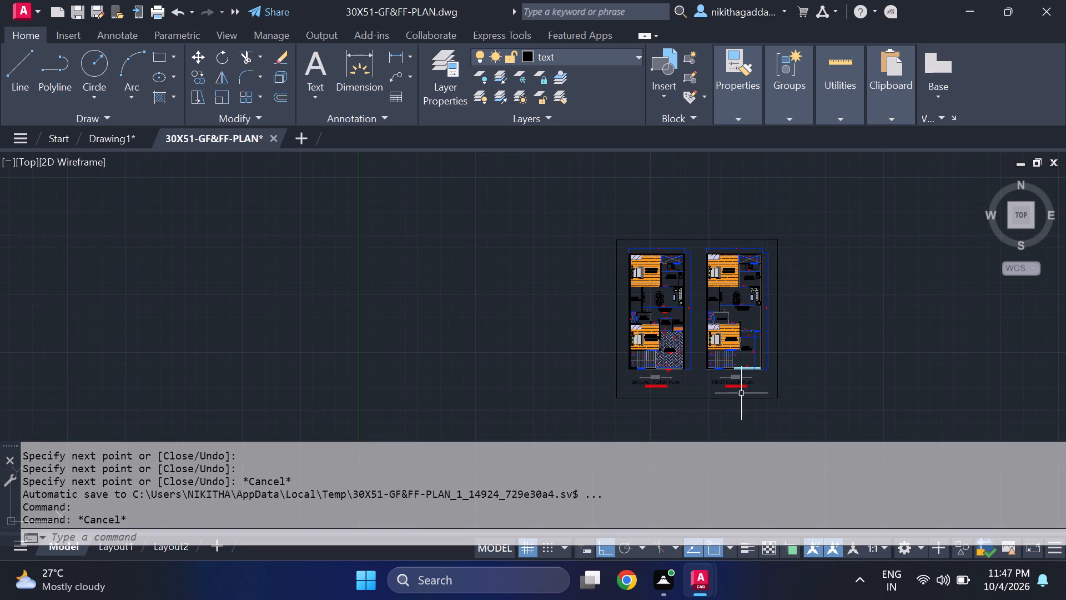
Switch from model space to the Layout1 sheet and bring the whole sheet with both floor plans into view.
middle_click_drag(743, 382, 551, 347)
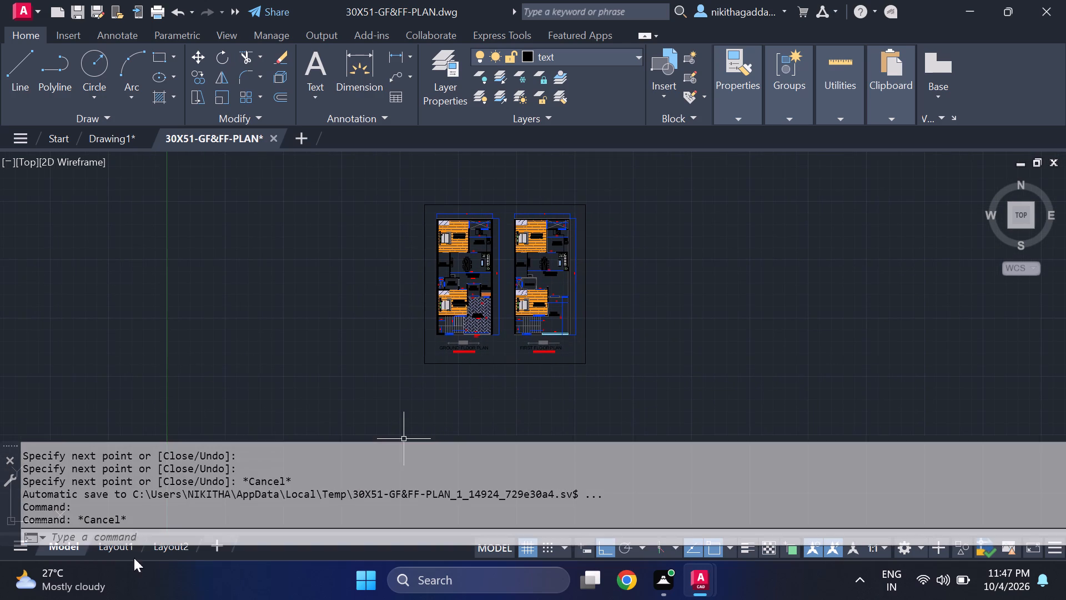
left_click(113, 549)
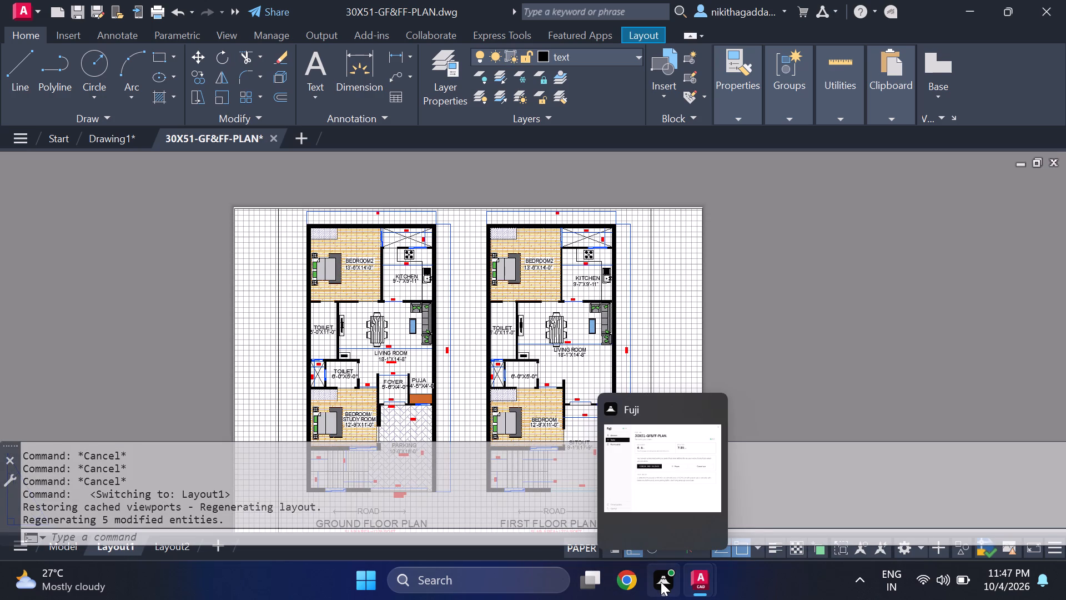
middle_click_drag(514, 323, 529, 278)
scroll(521, 288, "down", 1)
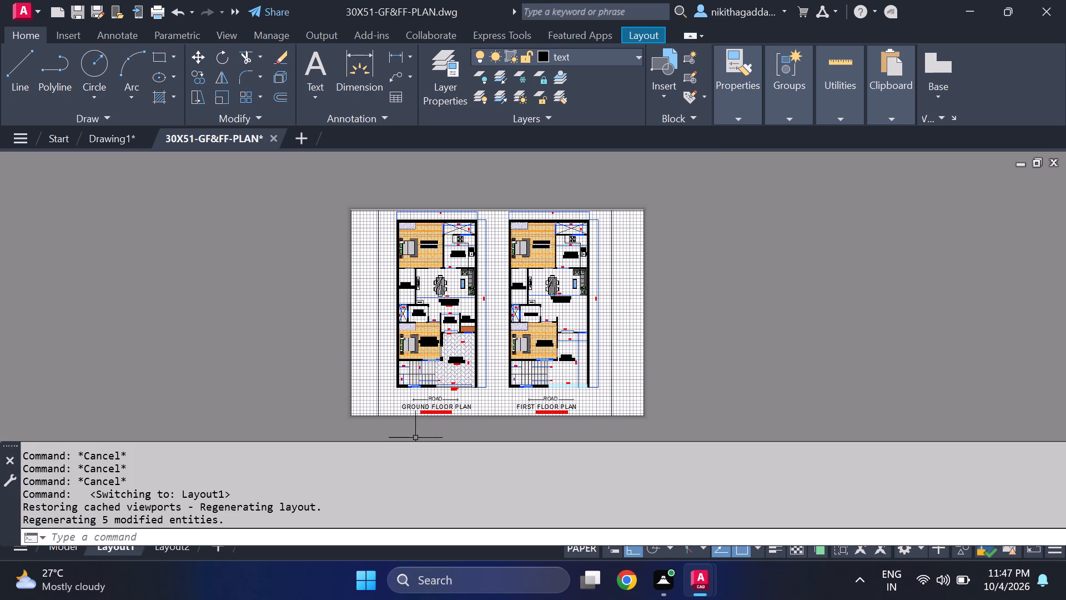
Plot Layout1 as a single sheet with DWG To PDF, checking its preview first, and save it in Documents as 30X51-GF&FF-PLAN-Layout1.pdf.
right_click(105, 548)
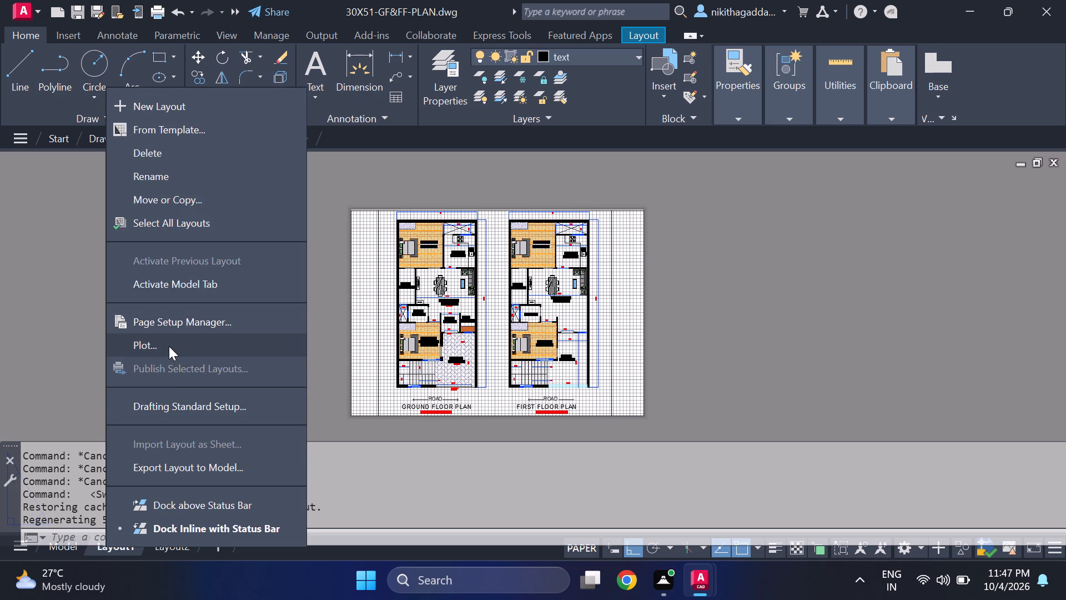
left_click(169, 346)
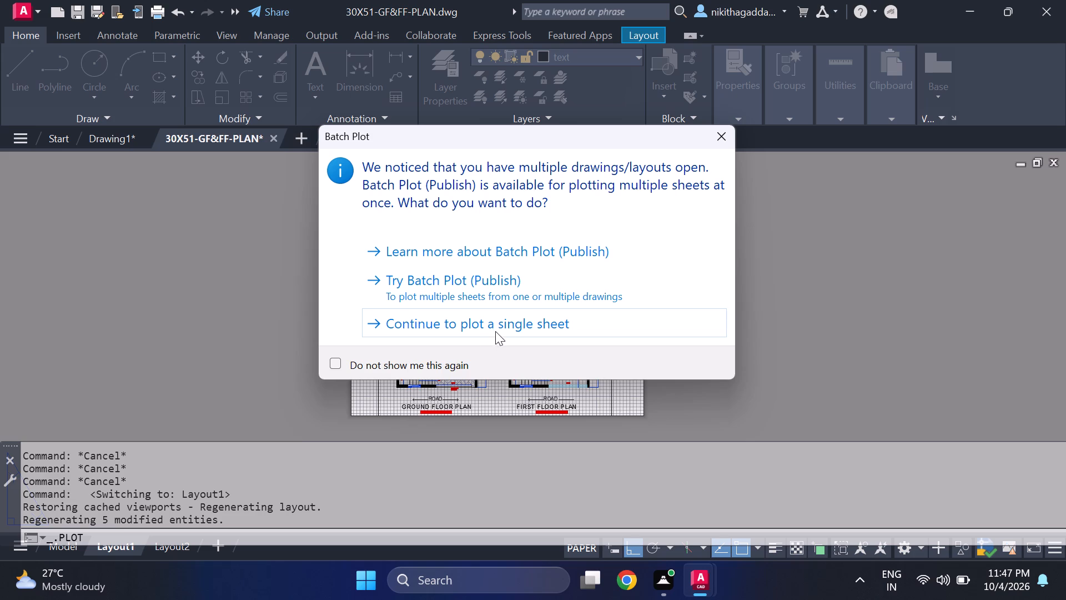
left_click(496, 328)
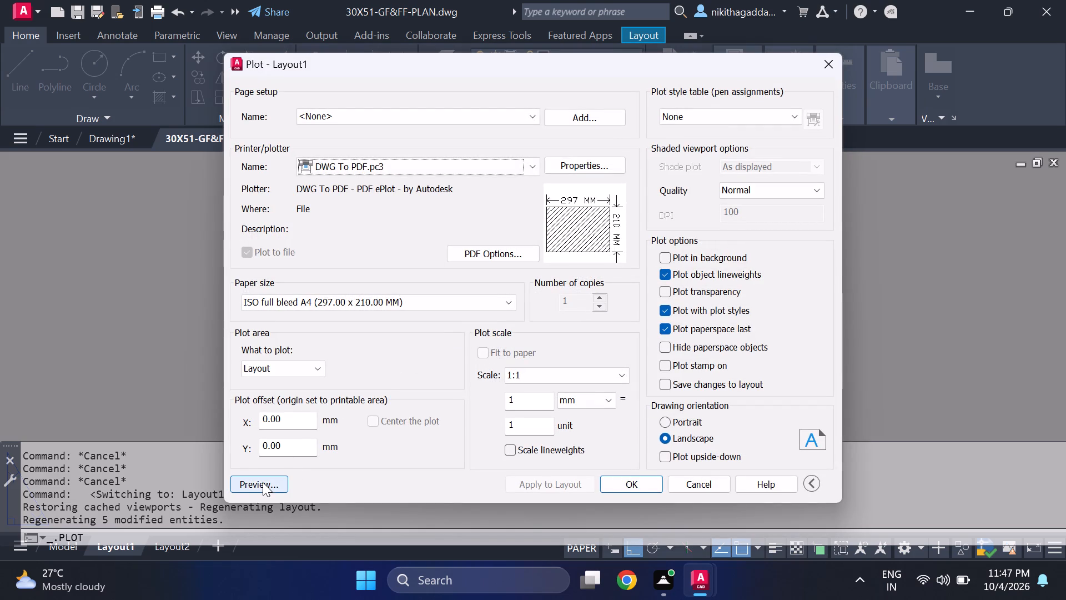
left_click(263, 482)
scroll(617, 273, "up", 1)
scroll(617, 273, "down", 1)
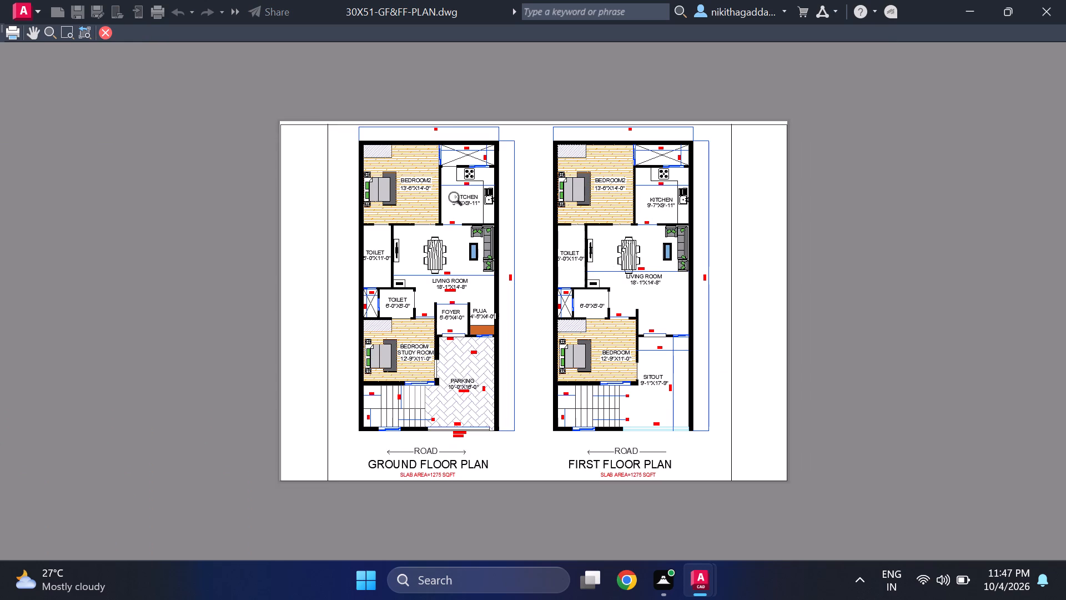
left_click(104, 31)
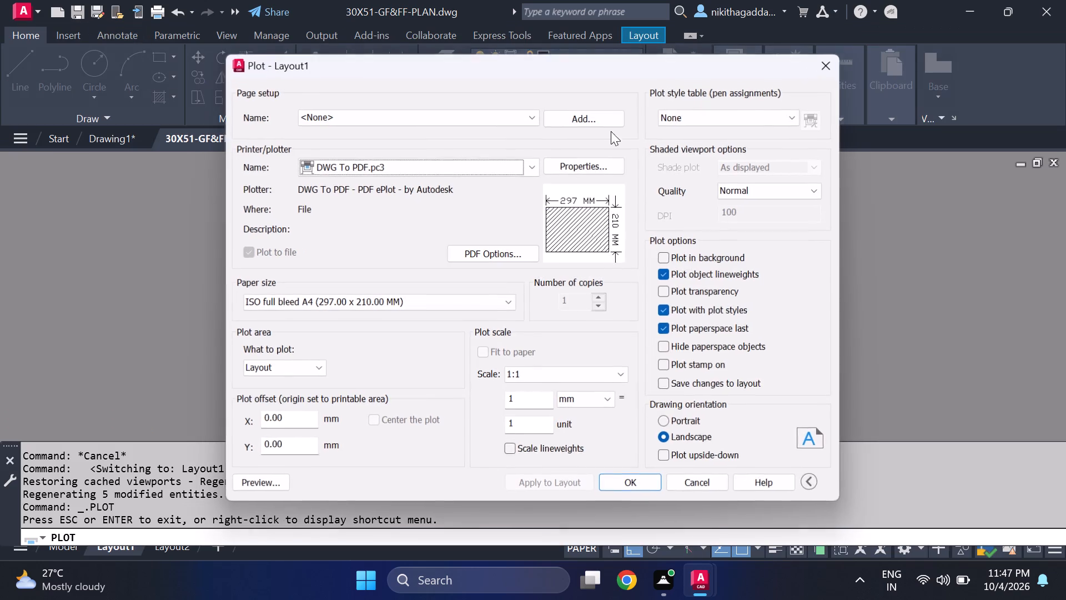
left_click(646, 482)
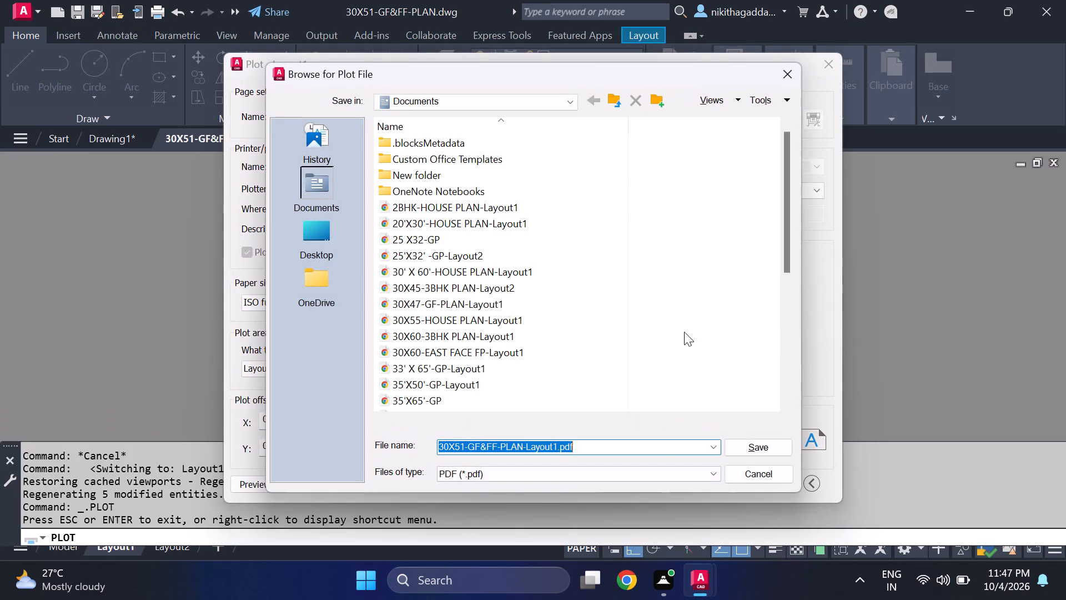
left_click(771, 447)
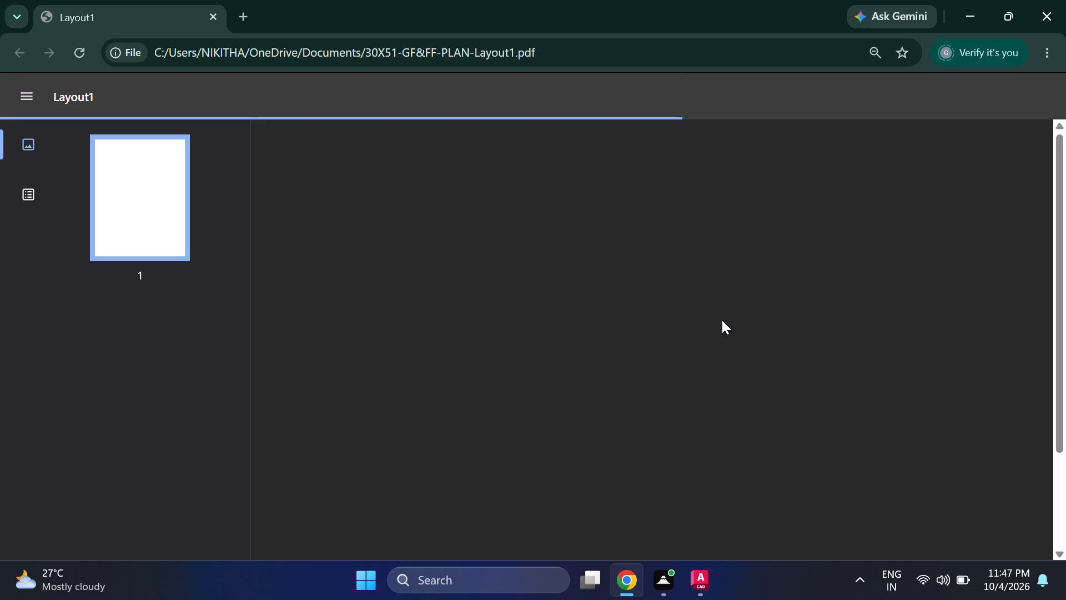
Look over the exported PDF page from the bedrooms at the top down to the floor plan titles and slab area texts.
scroll(697, 338, "down", 3)
scroll(684, 309, "up", 1)
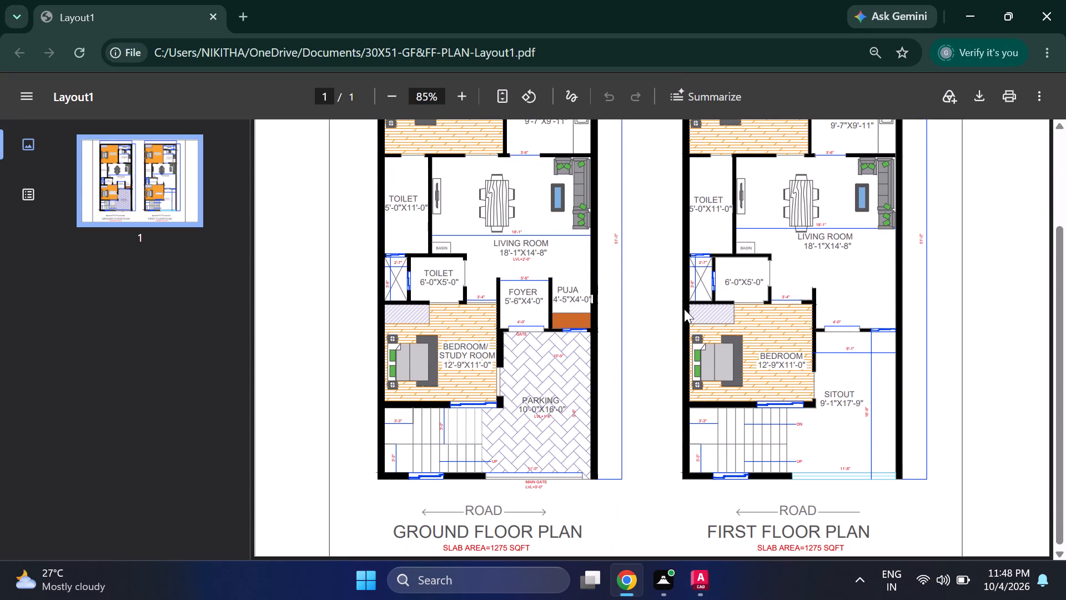
scroll(696, 339, "down", 1)
scroll(701, 351, "up", 3)
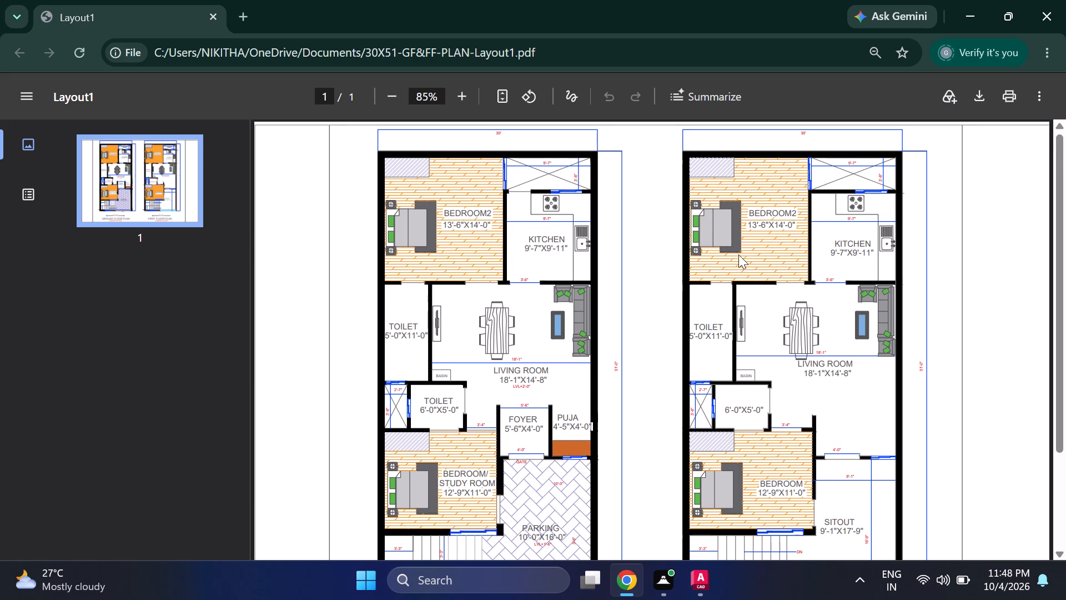
scroll(743, 265, "down", 3)
scroll(638, 280, "down", 3)
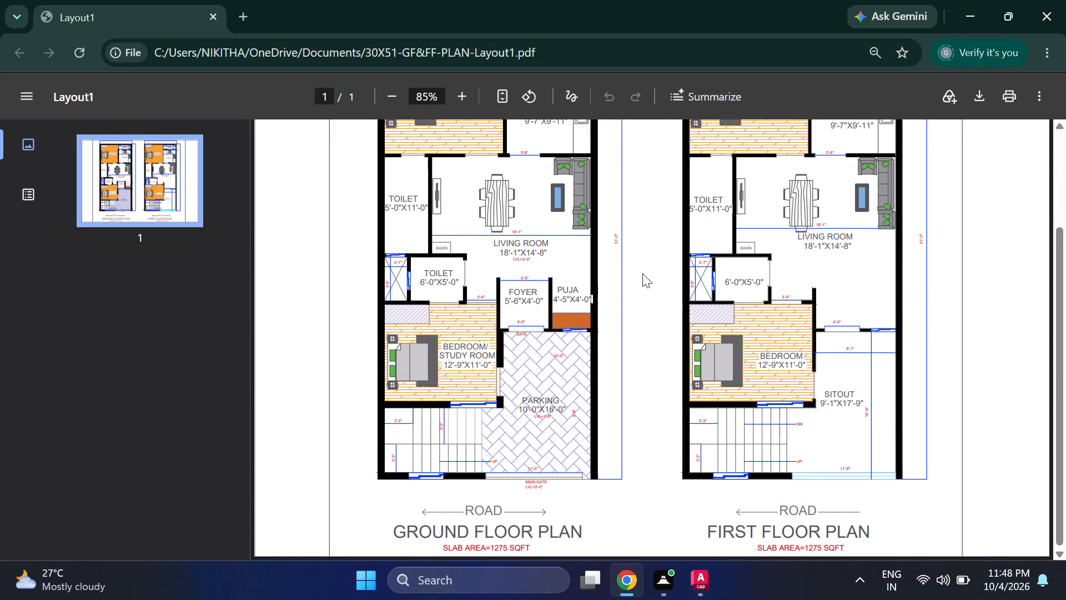
scroll(645, 268, "up", 6)
Inspect the ground floor plan in the PDF at 500% zoom, checking labels and dimensions from the kitchen through the living room and foyer to the parking.
scroll(494, 167, "up", 2)
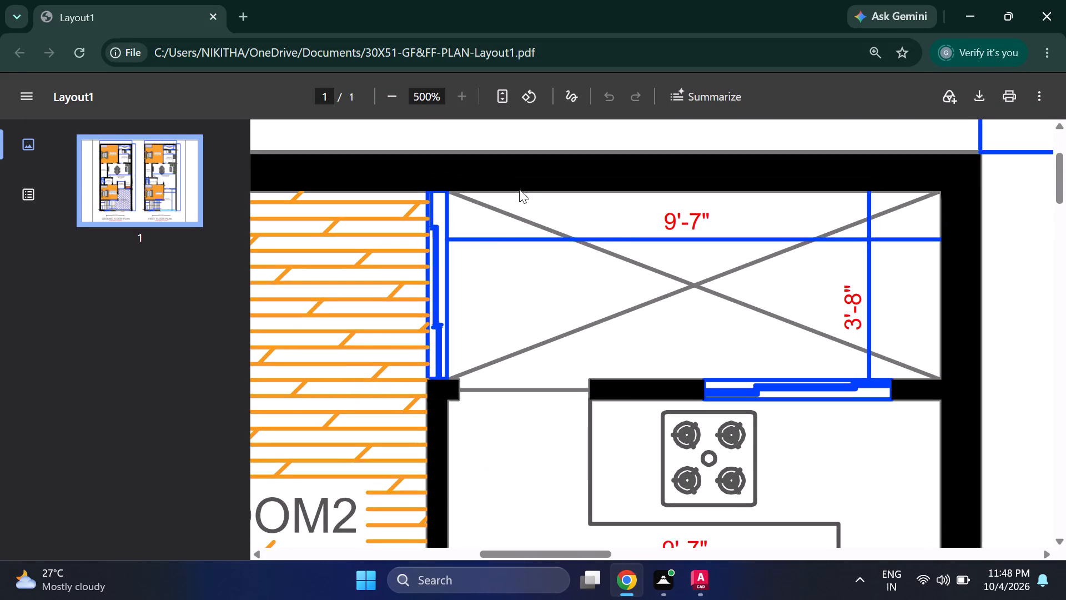
scroll(471, 247, "down", 2)
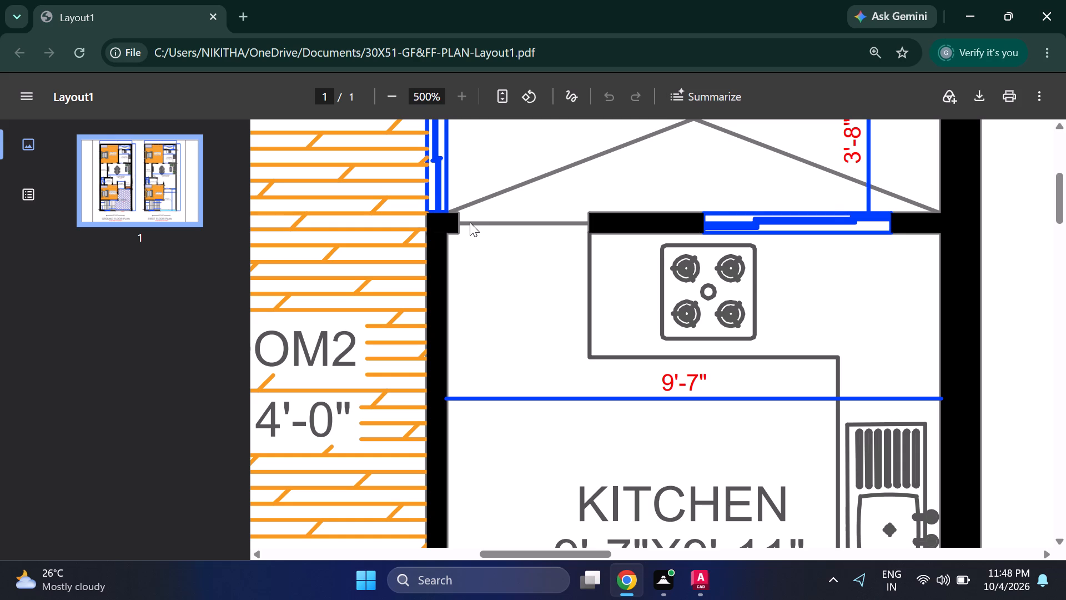
scroll(533, 281, "down", 3)
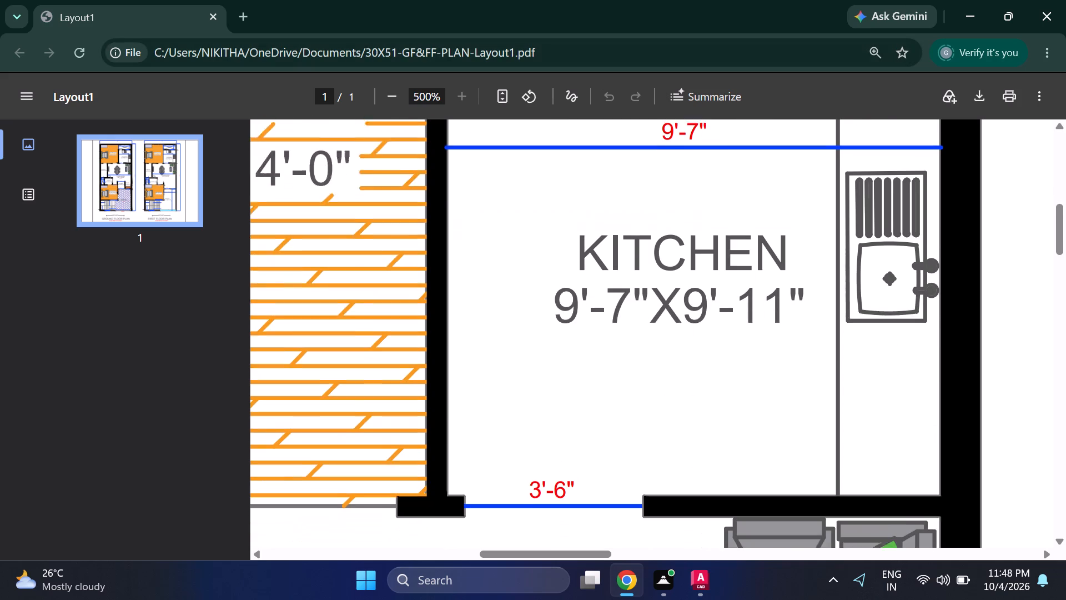
scroll(541, 291, "down", 6)
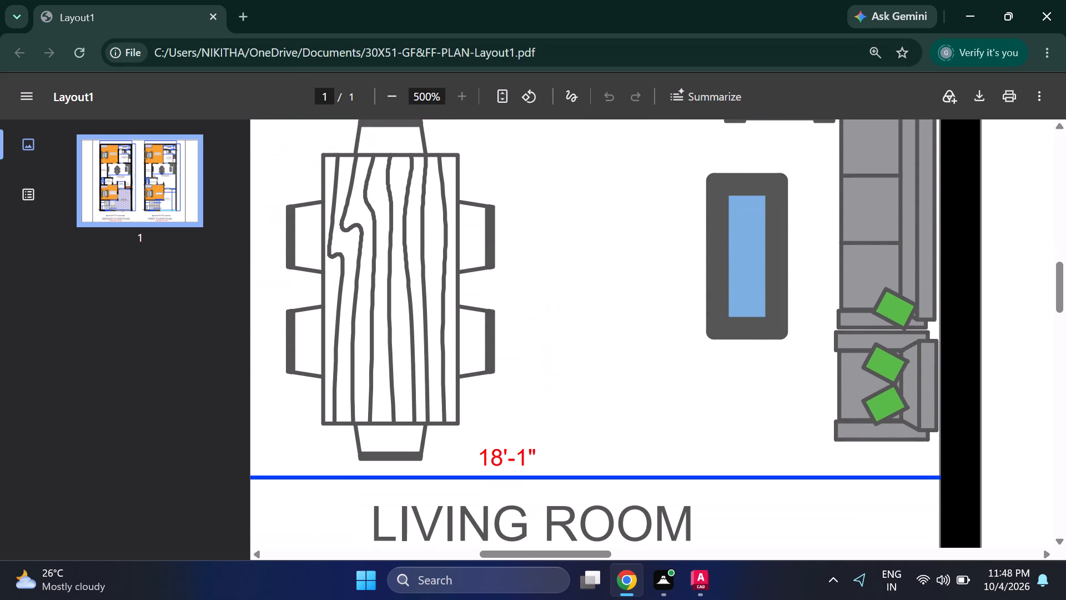
scroll(539, 283, "down", 1)
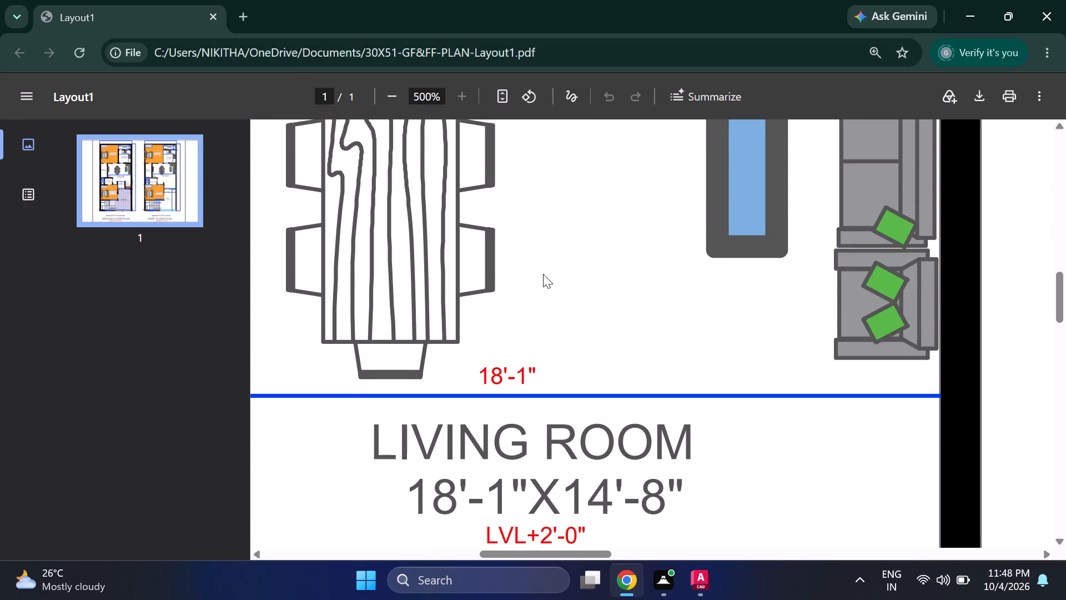
scroll(546, 272, "down", 2)
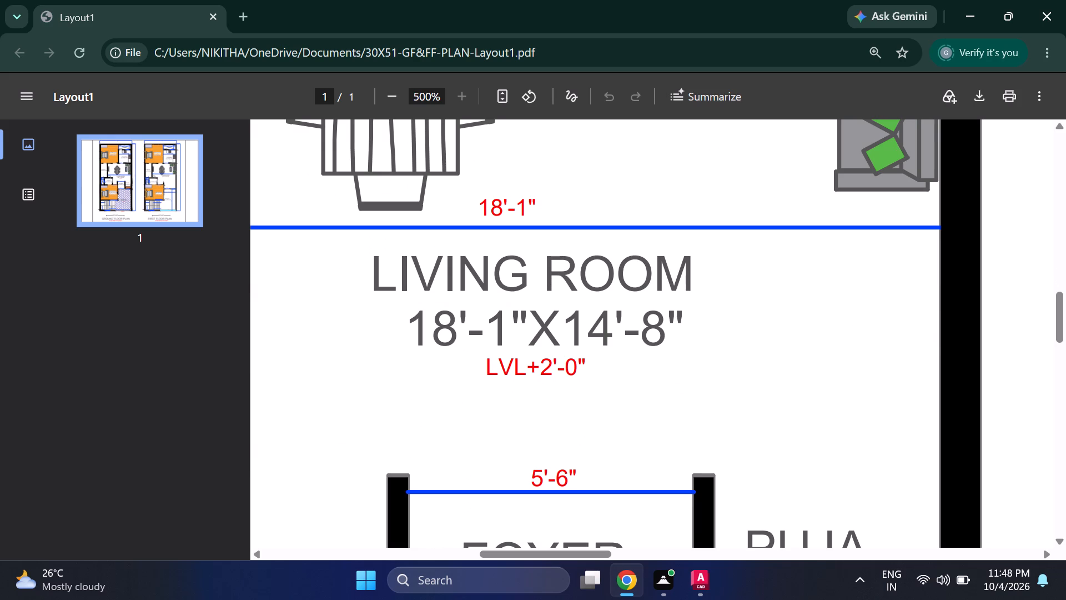
scroll(549, 268, "up", 1)
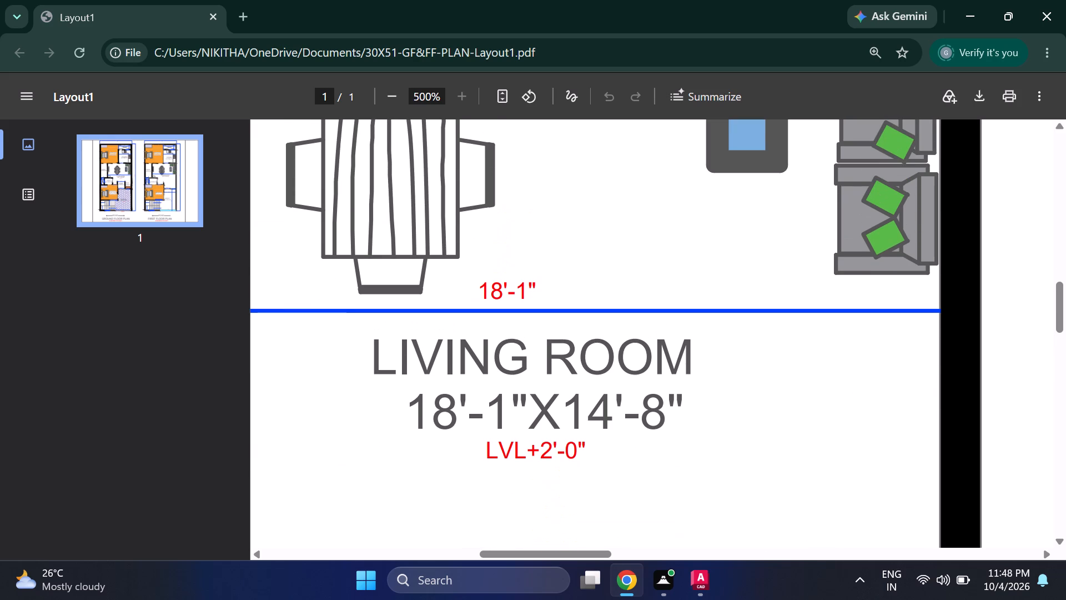
scroll(550, 266, "down", 1)
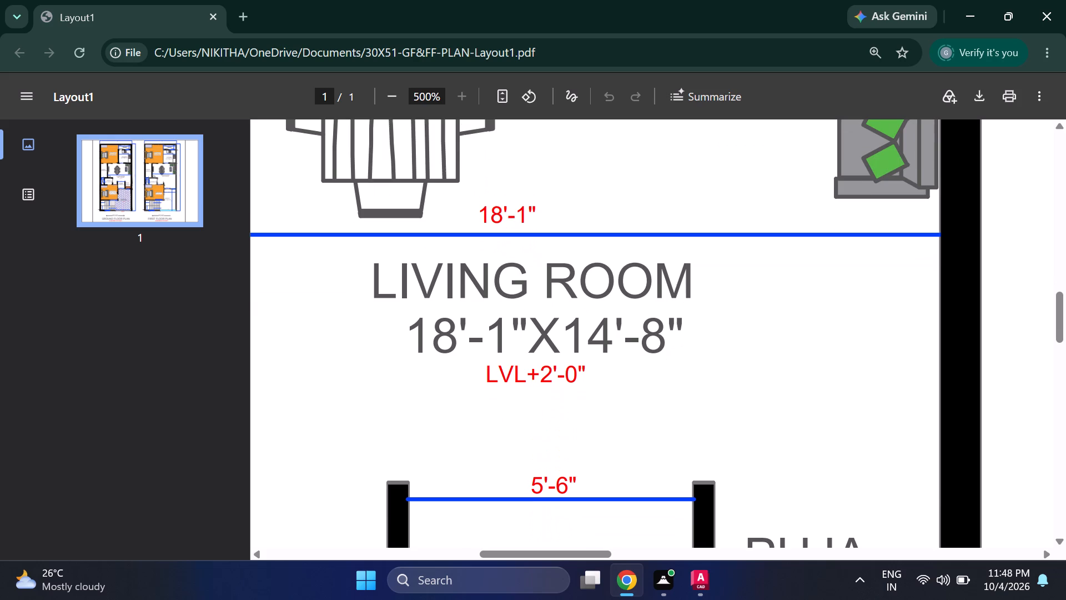
scroll(550, 266, "down", 3)
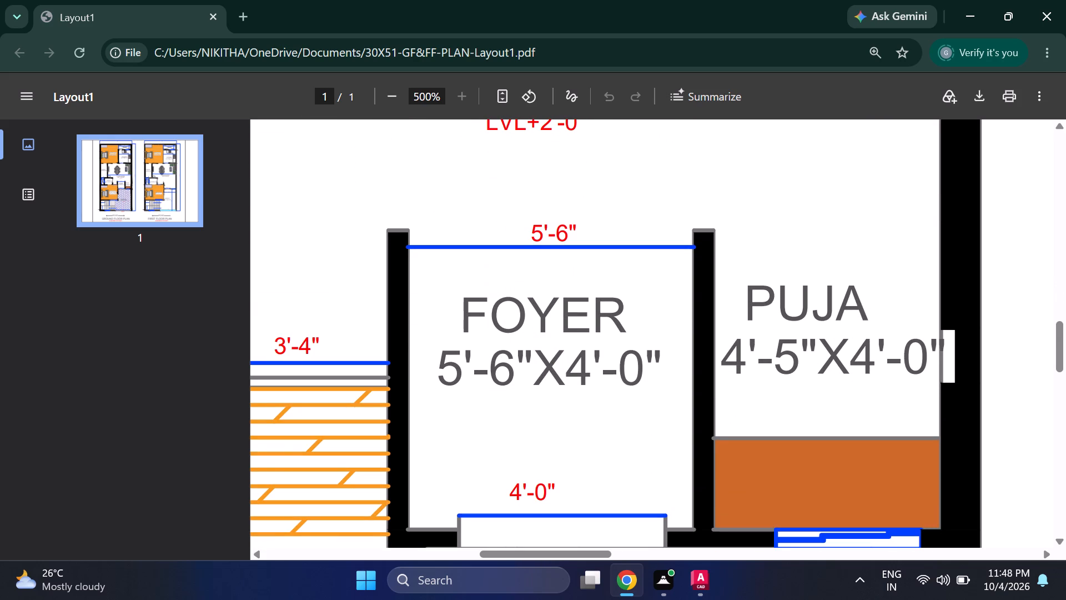
scroll(550, 266, "down", 2)
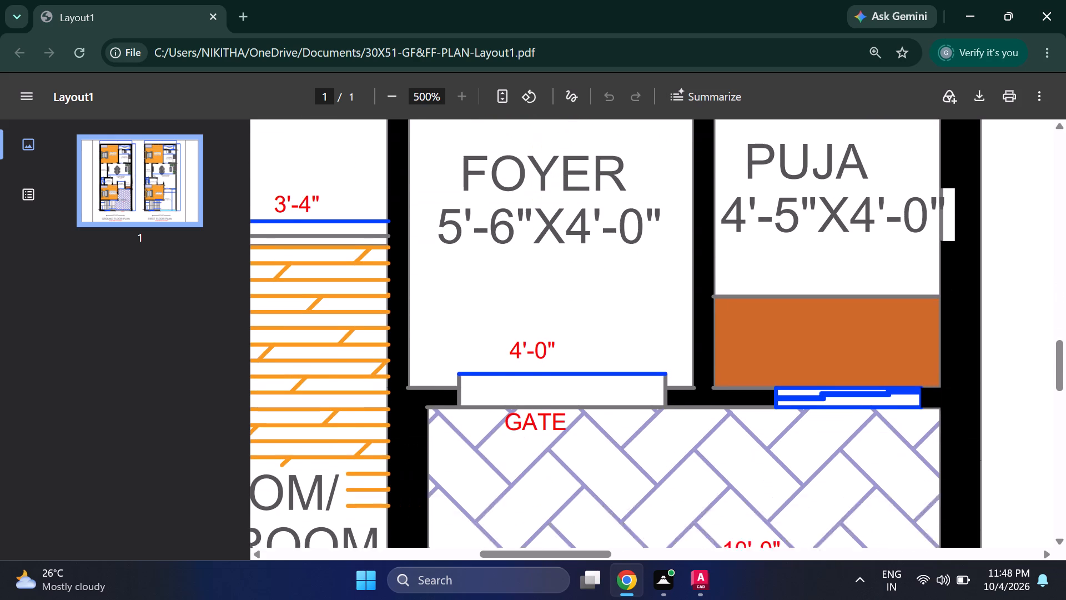
scroll(550, 266, "down", 2)
scroll(551, 264, "up", 1)
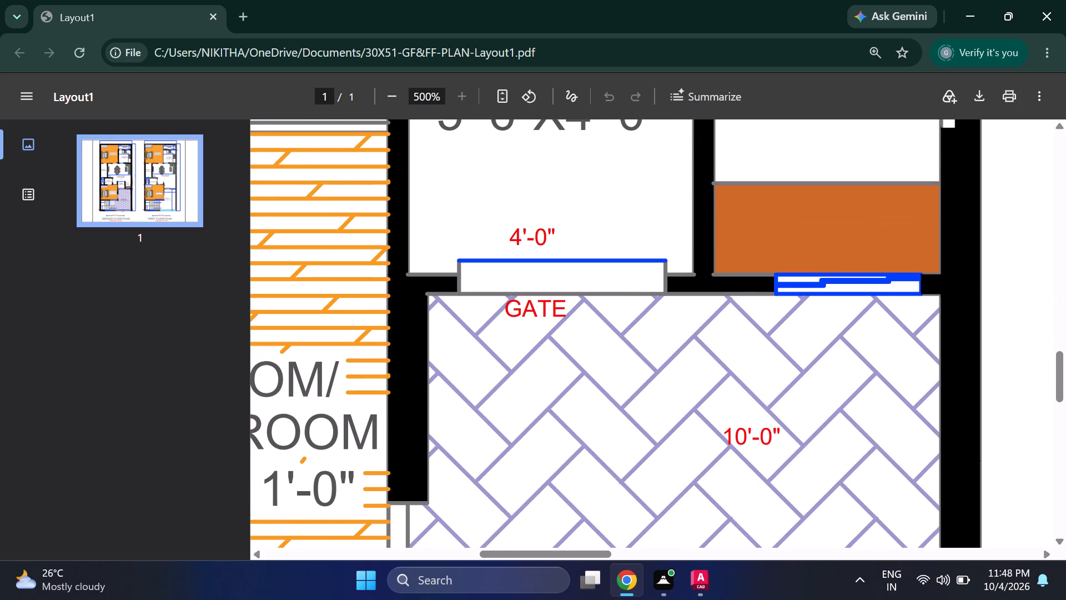
scroll(551, 264, "down", 3)
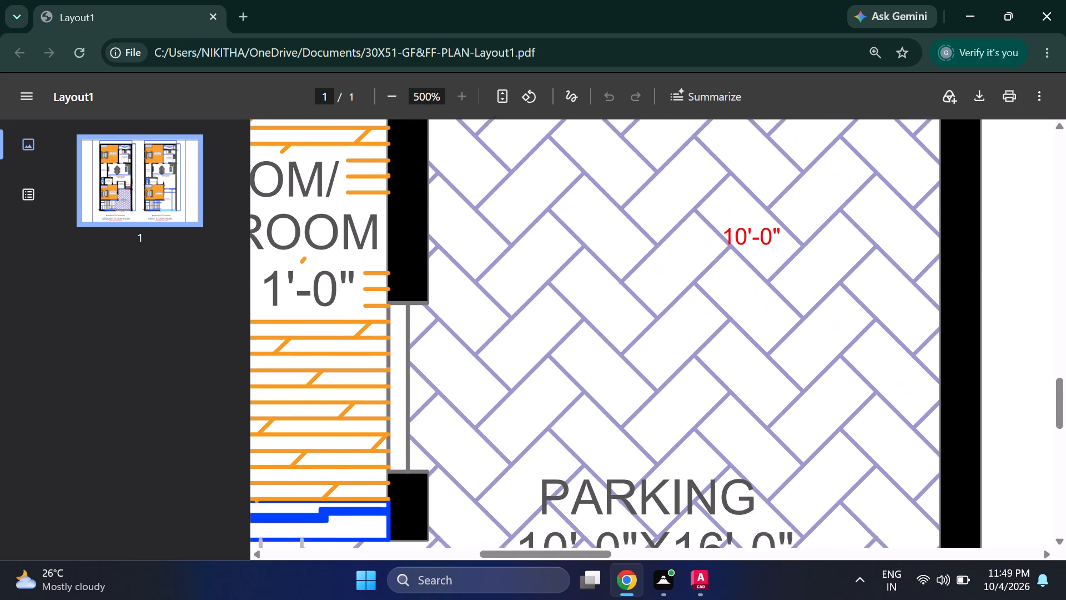
scroll(551, 264, "down", 3)
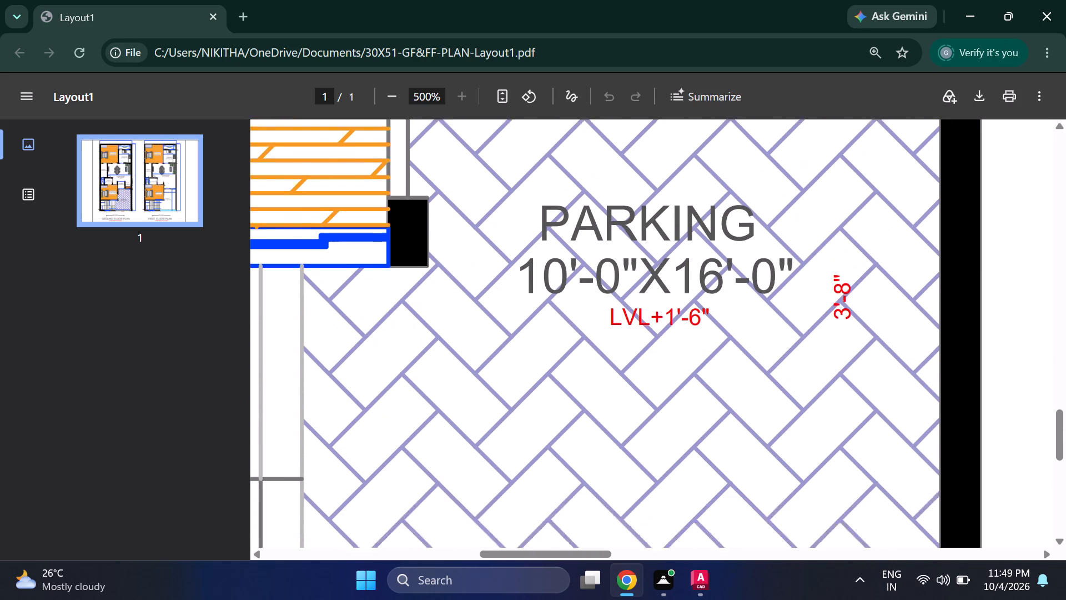
scroll(552, 264, "up", 3)
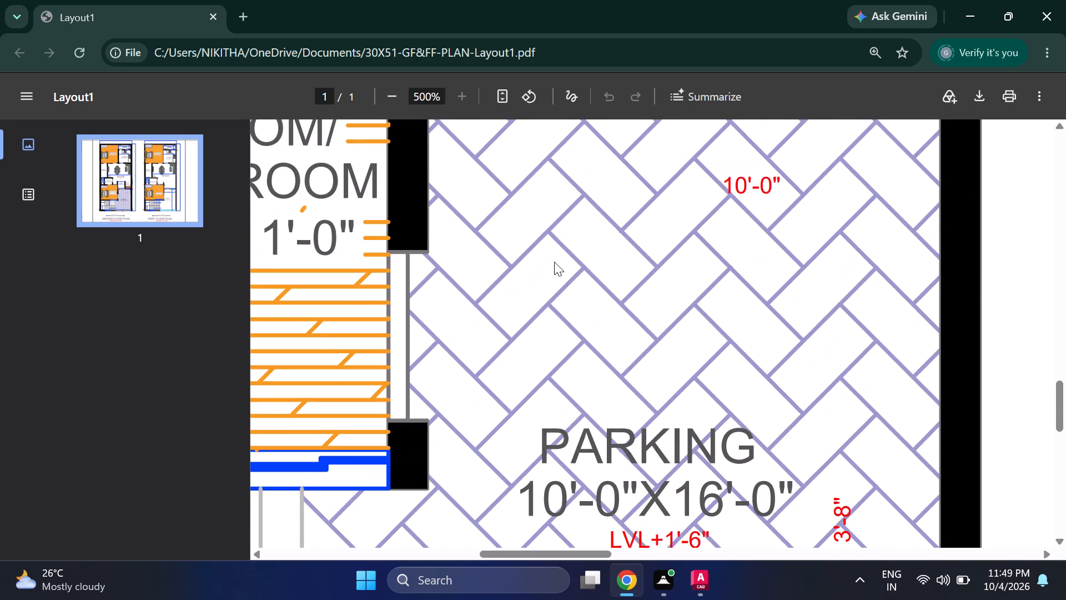
Inspect the ground floor plan's parking, main gate, road arrow, title and slab area text in the PDF at 500% zoom.
scroll(554, 262, "down", 8)
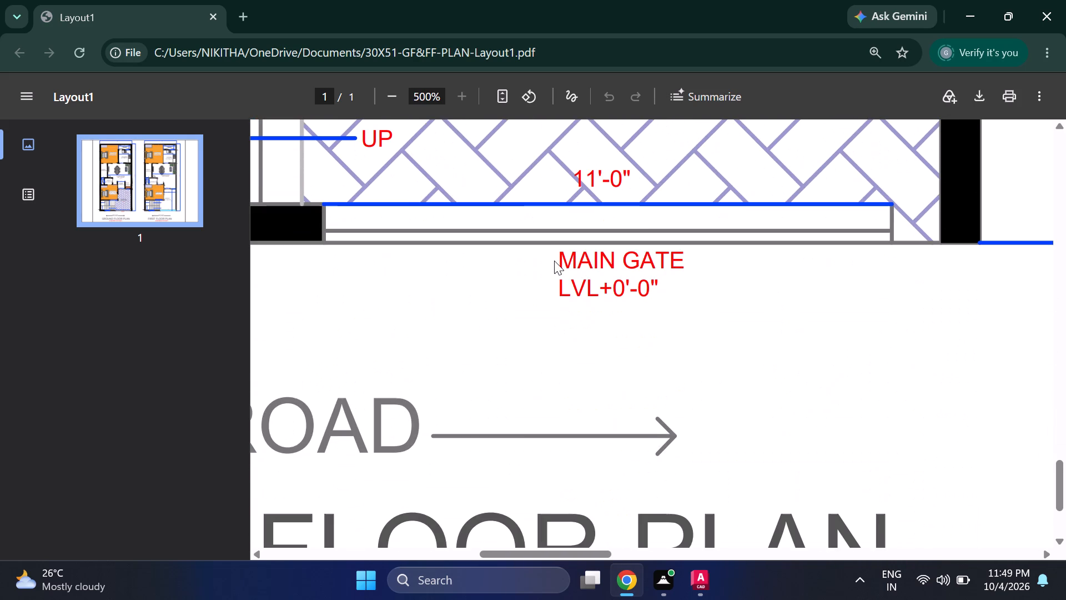
scroll(554, 261, "up", 1)
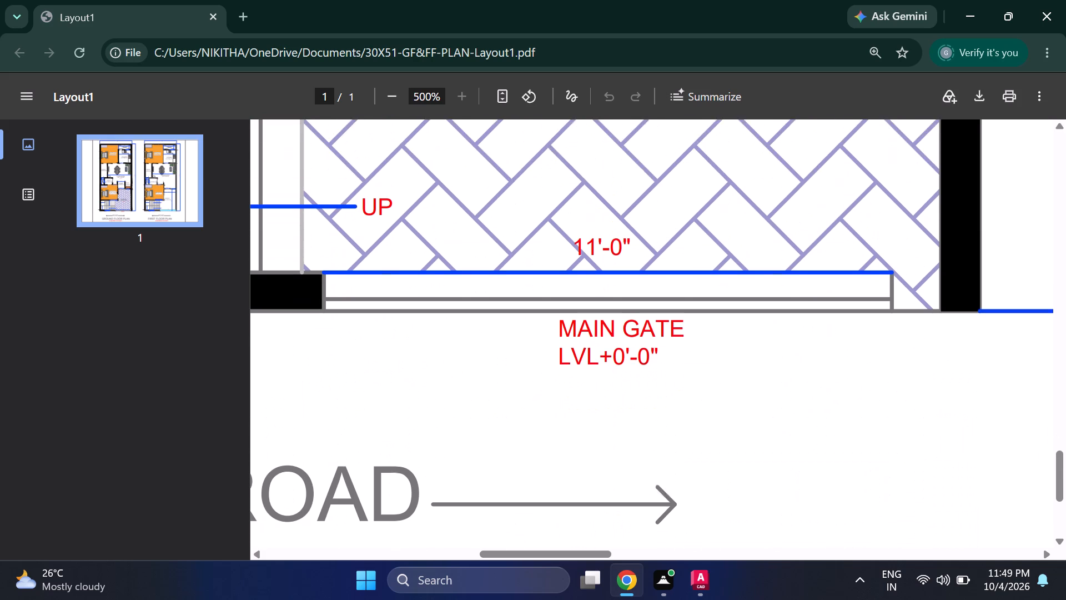
scroll(555, 259, "down", 7)
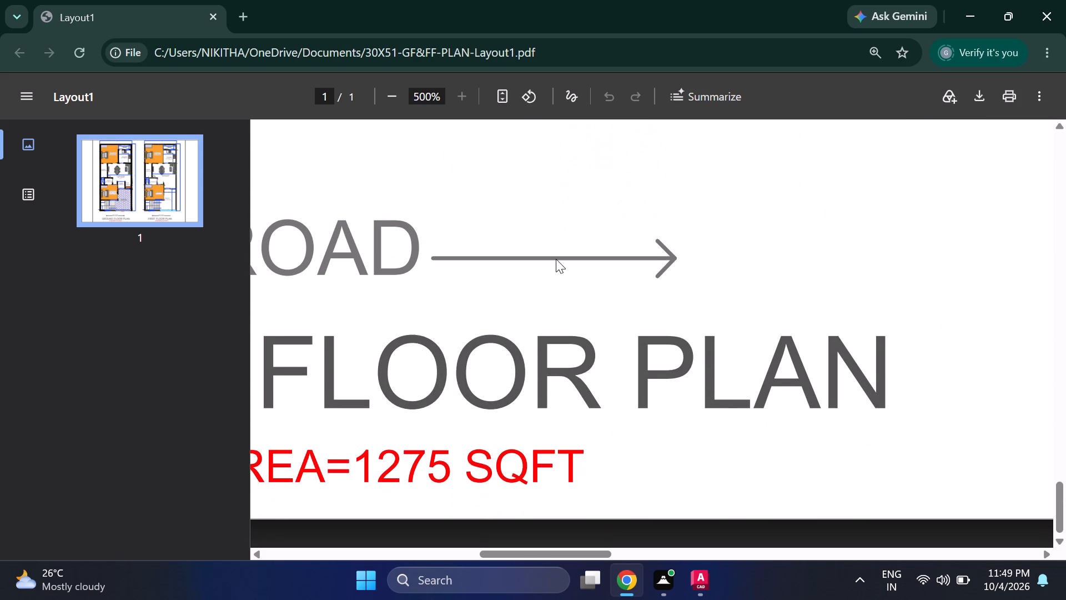
scroll(469, 276, "down", 3)
scroll(498, 258, "up", 2)
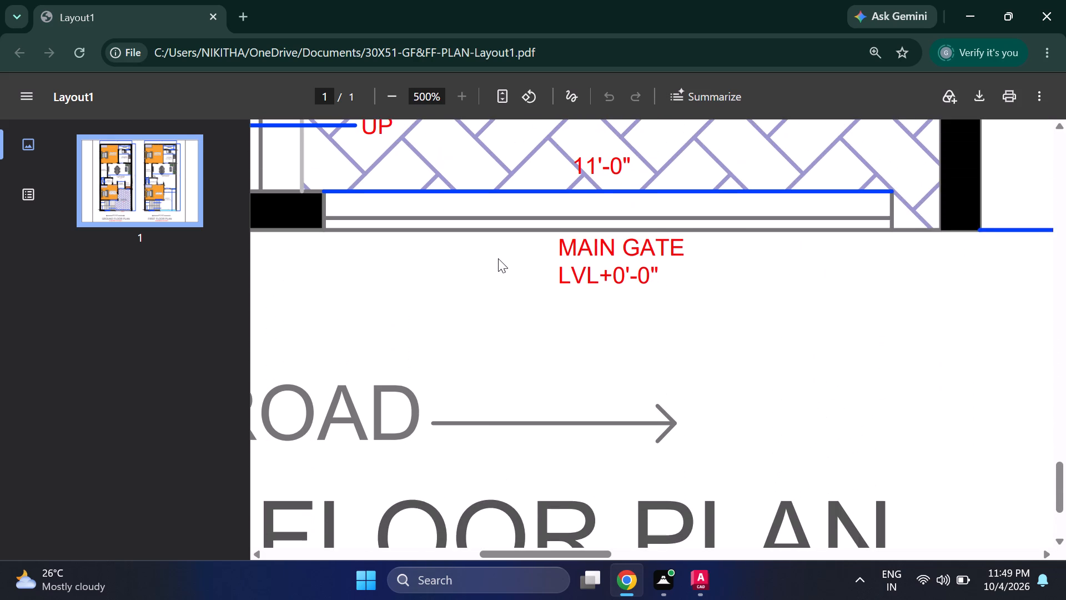
scroll(498, 258, "down", 3)
scroll(498, 258, "up", 4)
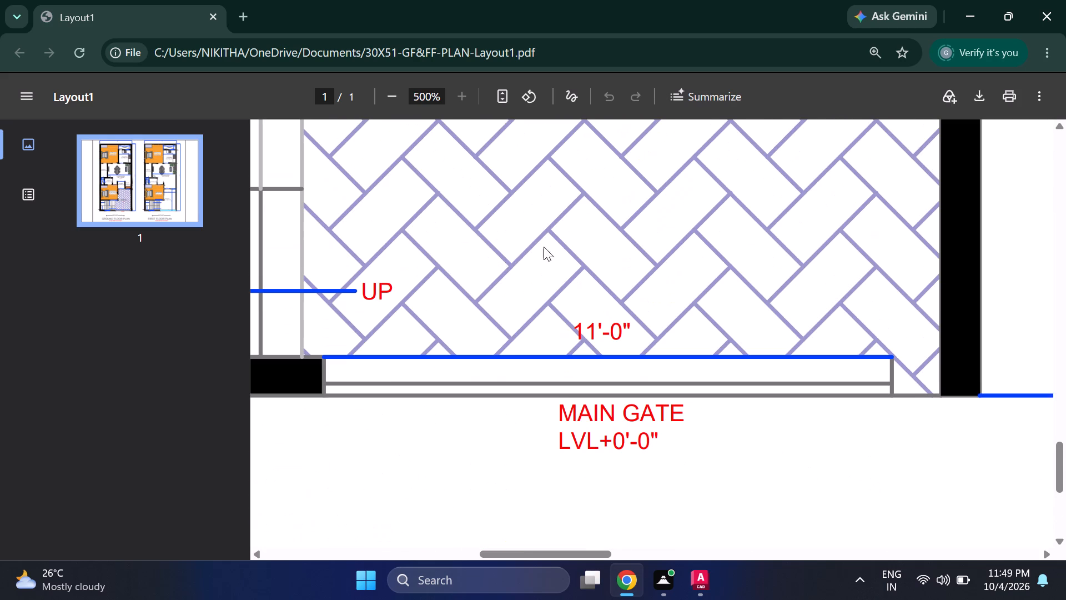
scroll(646, 232, "down", 7)
scroll(726, 256, "up", 3)
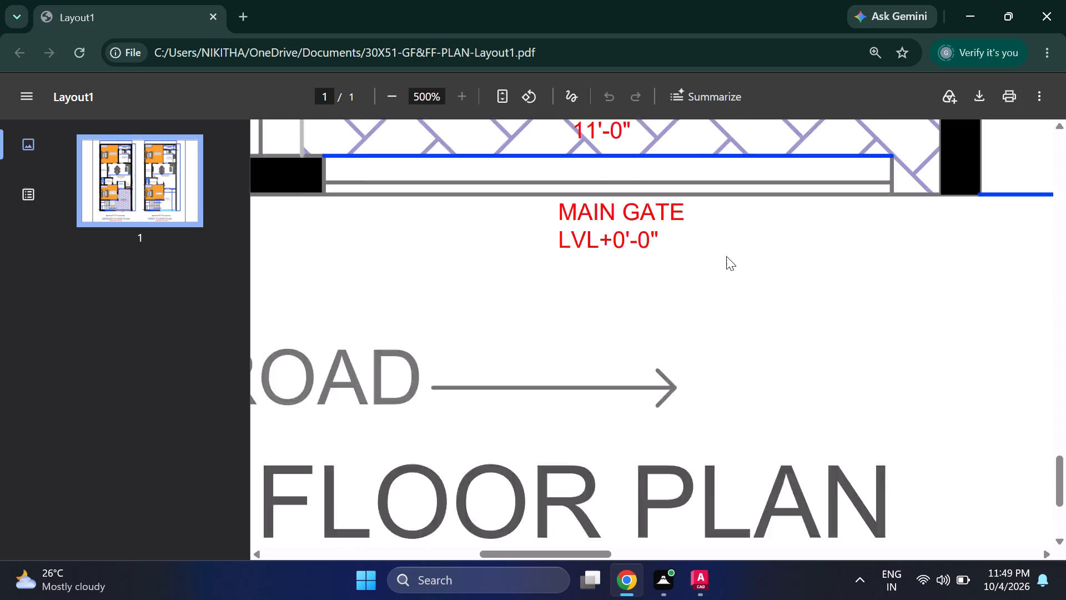
Review the ground floor plan in the PDF at 132% zoom, from Bedroom2 and kitchen to the stairs, parking and title.
scroll(726, 256, "up", 2)
scroll(726, 256, "down", 5)
scroll(726, 256, "up", 13)
scroll(726, 256, "down", 4)
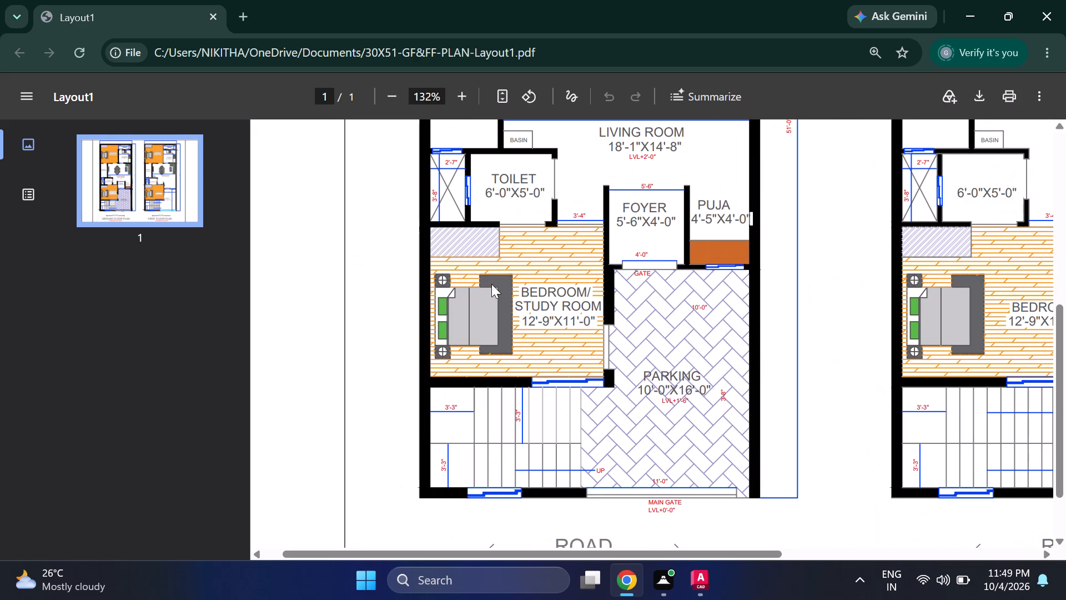
middle_click_drag(736, 376, 391, 282)
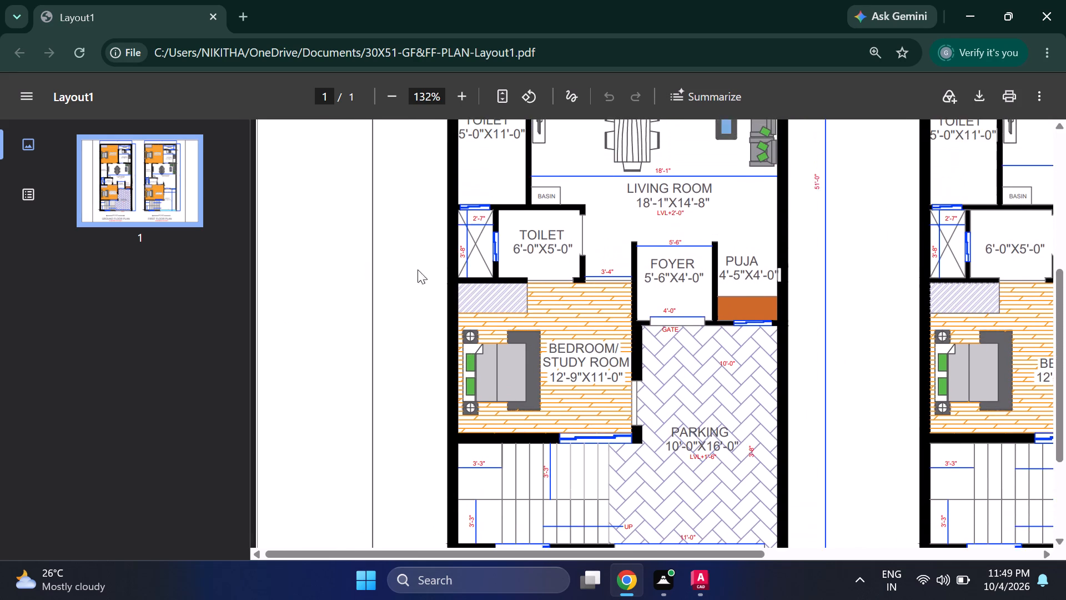
scroll(542, 298, "down", 3)
middle_click_drag(904, 385, 582, 316)
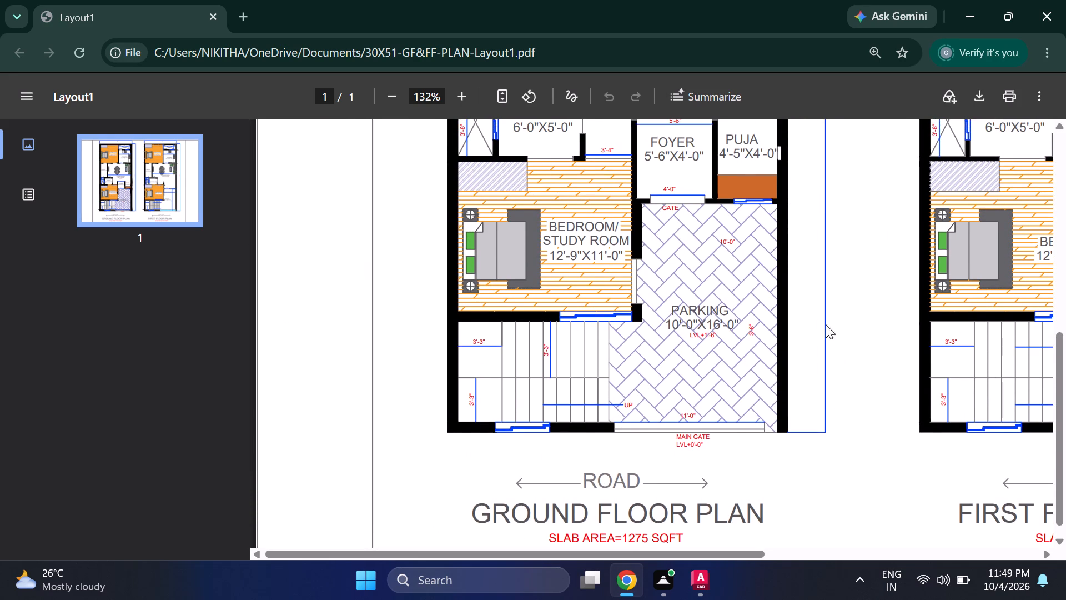
scroll(957, 365, "up", 2)
scroll(988, 330, "up", 3)
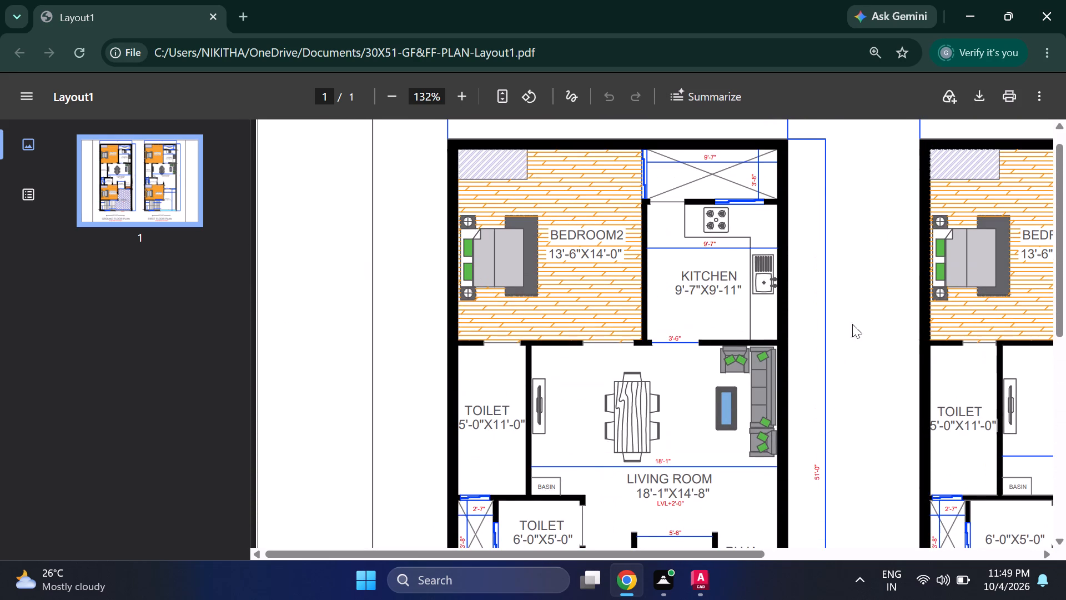
middle_click_drag(843, 334, 710, 306)
scroll(875, 309, "down", 3)
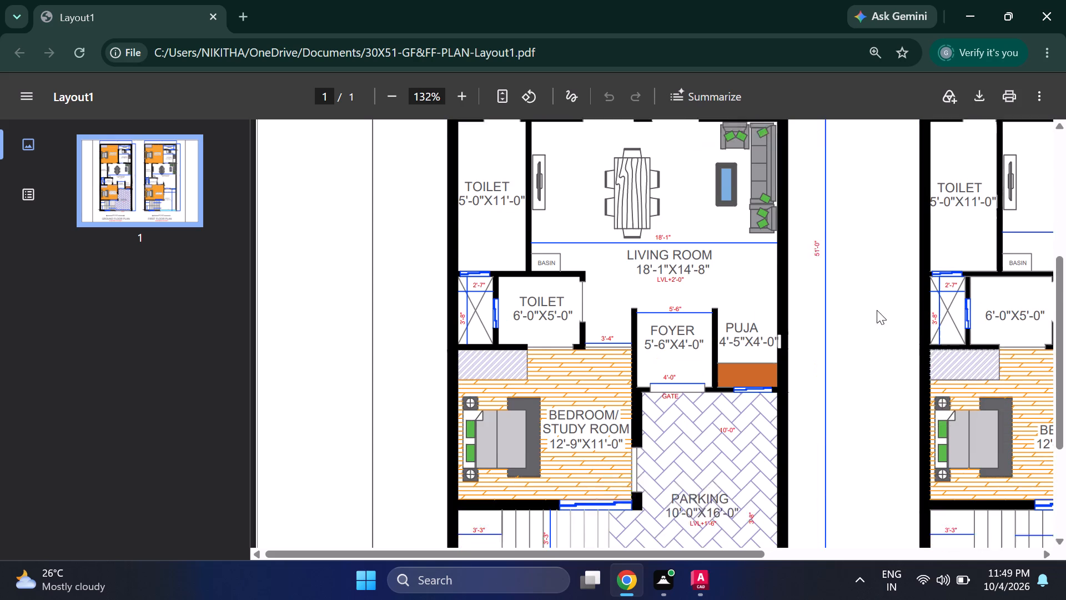
middle_click_drag(941, 305, 772, 313)
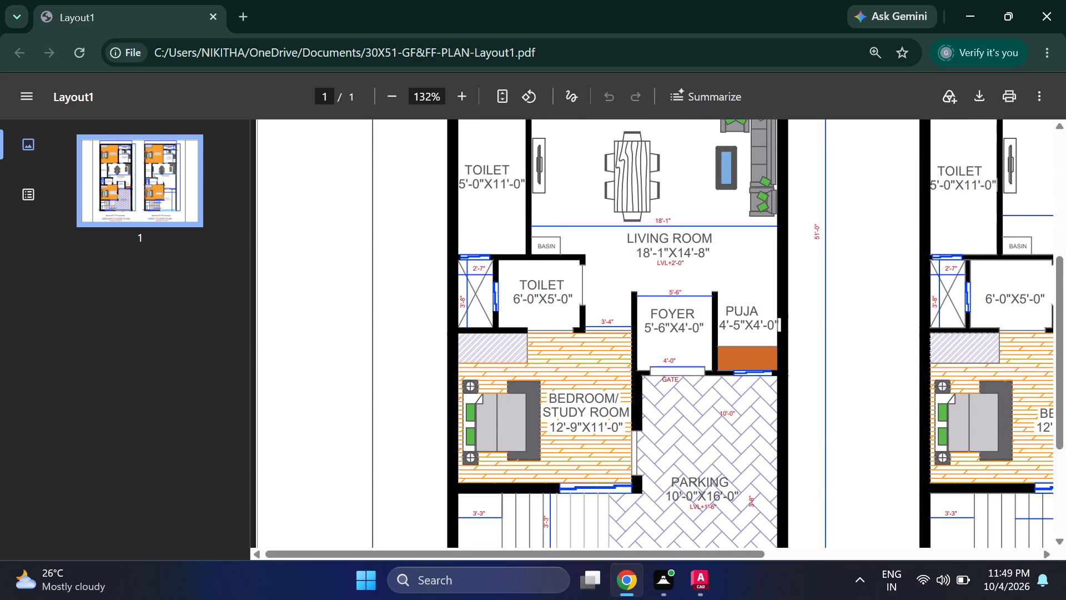
Inspect the first floor plan in the PDF at 185% zoom, from Bedroom2 and kitchen through the living room to the sitout, stairs and title.
scroll(843, 304, "down", 5)
middle_click(908, 307)
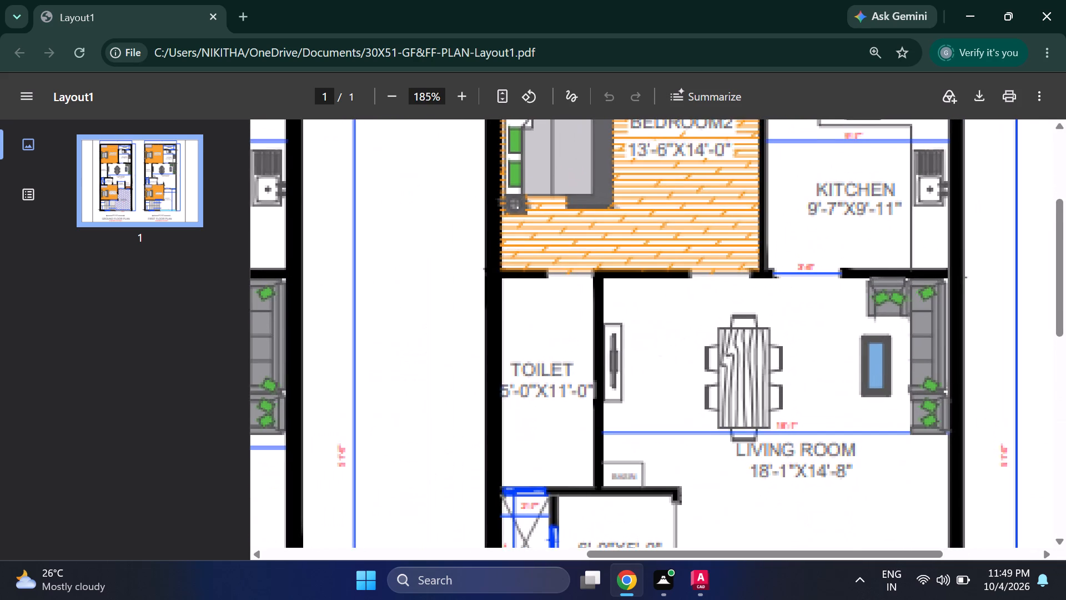
scroll(890, 287, "up", 2)
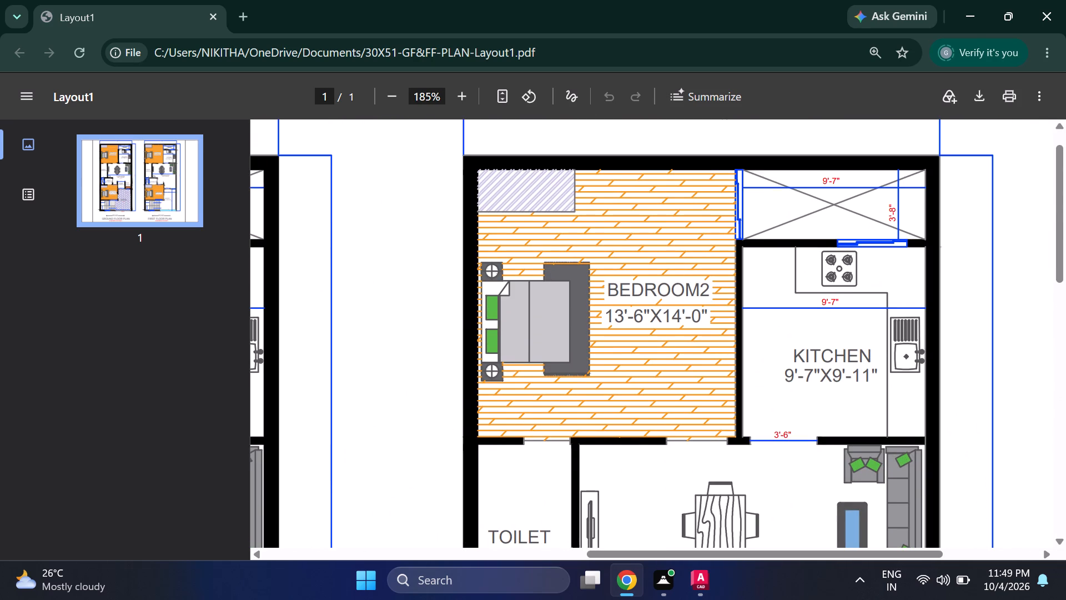
middle_click_drag(846, 317, 841, 275)
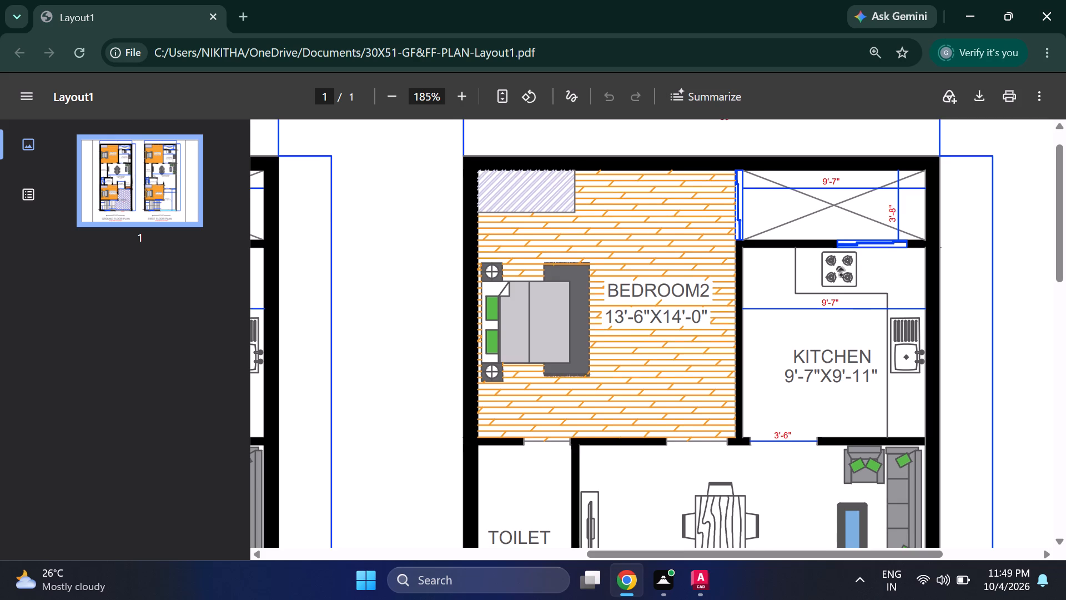
middle_click_drag(841, 275, 841, 265)
scroll(852, 288, "down", 3)
scroll(853, 288, "up", 2)
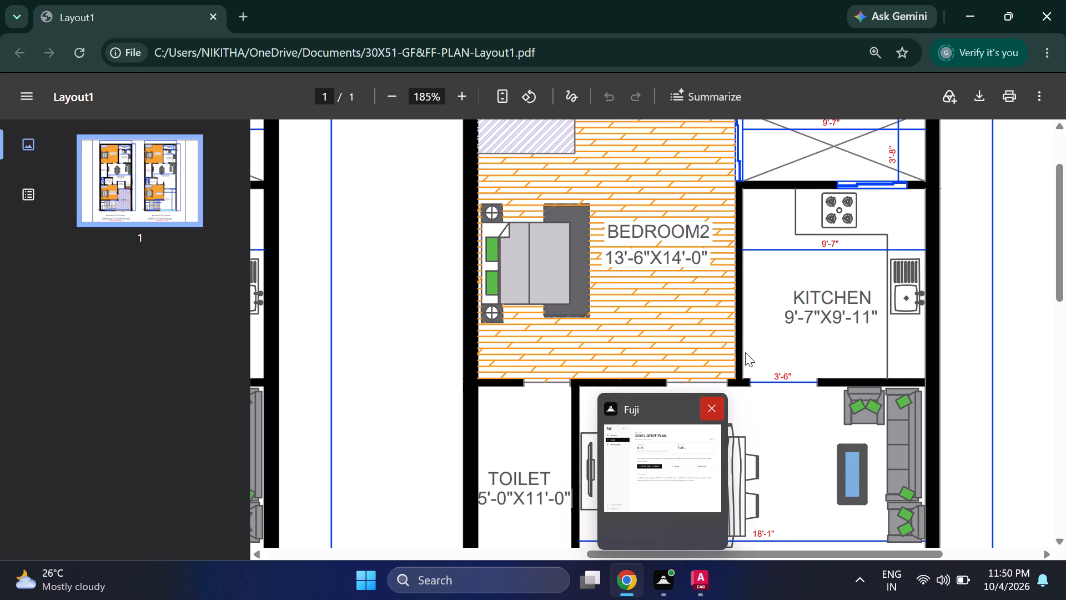
scroll(765, 335, "down", 3)
scroll(770, 323, "up", 2)
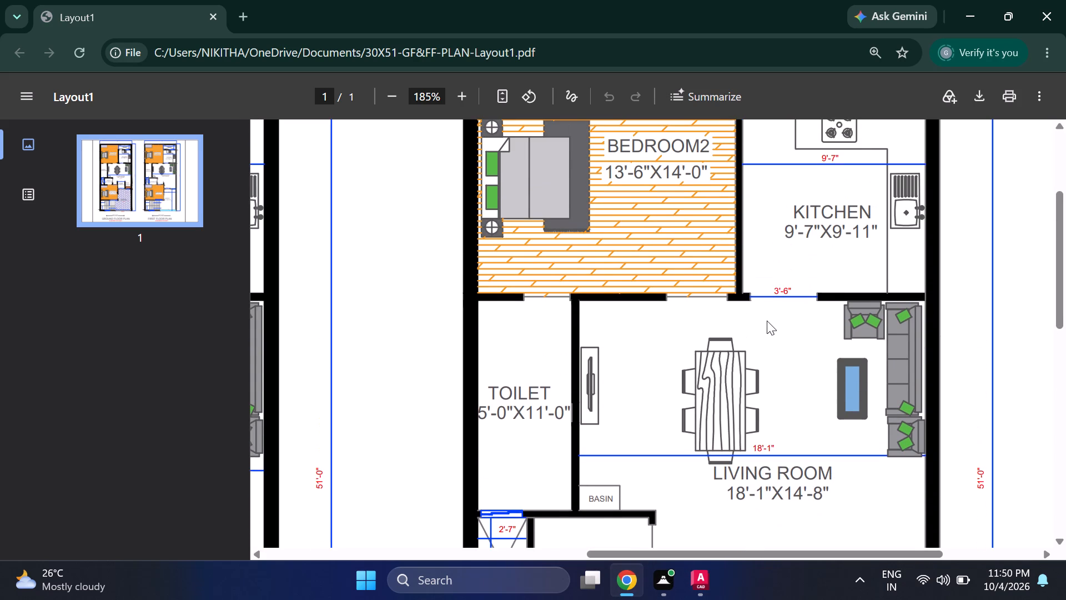
scroll(764, 317, "down", 3)
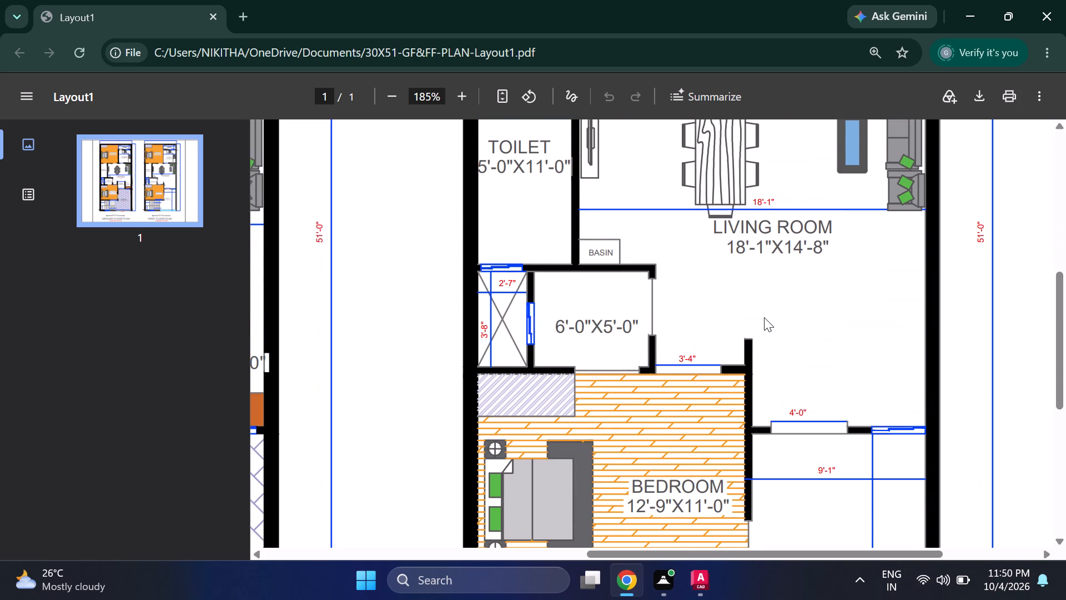
scroll(764, 317, "up", 2)
scroll(764, 317, "down", 2)
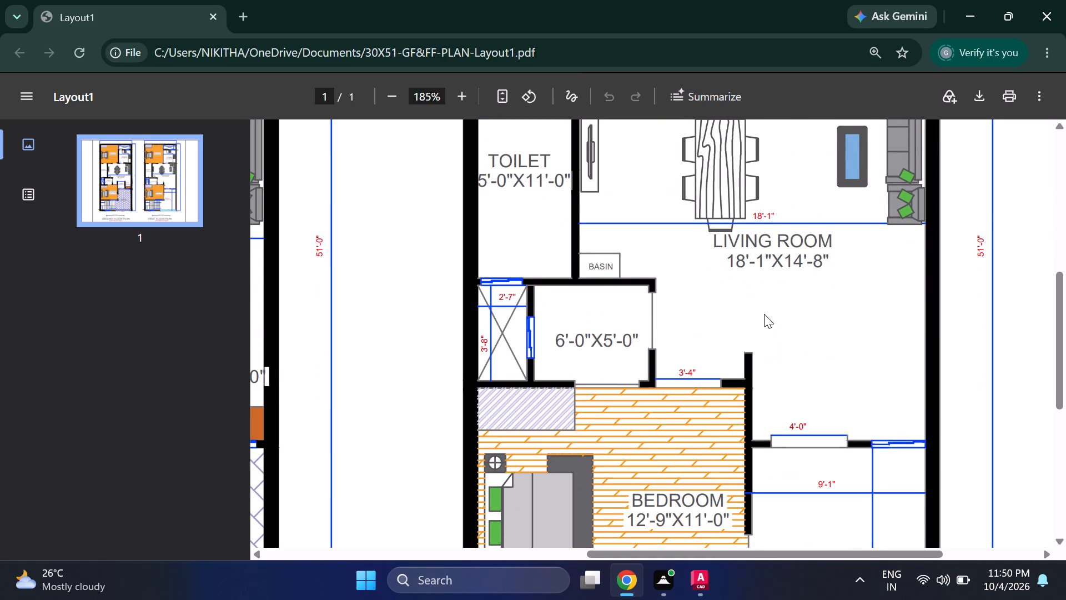
scroll(764, 314, "down", 5)
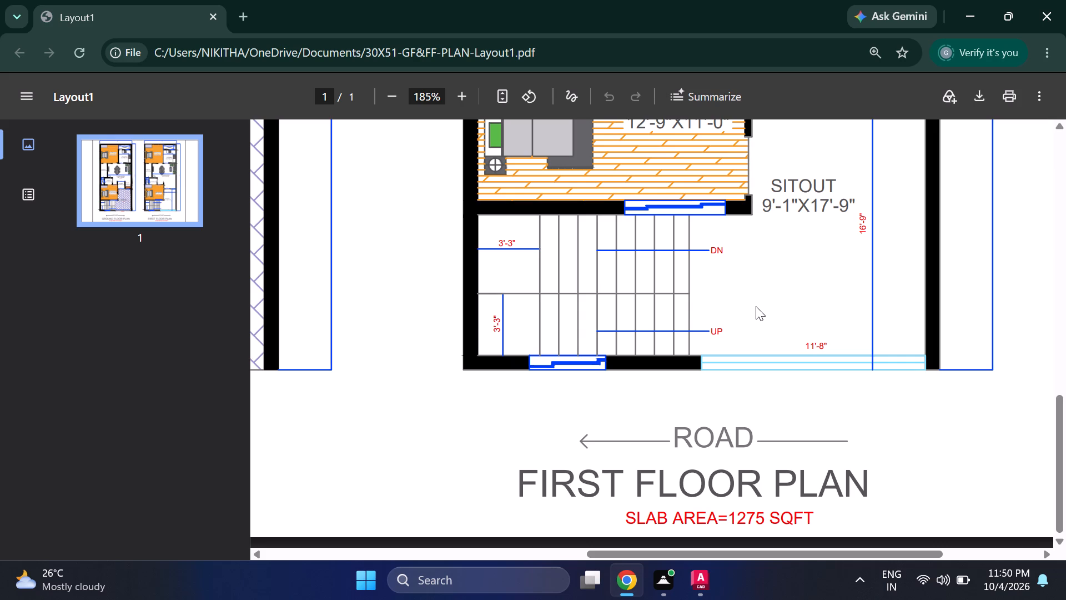
scroll(723, 311, "down", 6)
Recheck the first floor plan's lower half, comparing labels and dimensions of the living room, toilet, bedroom, sitout and staircase.
scroll(752, 296, "up", 4)
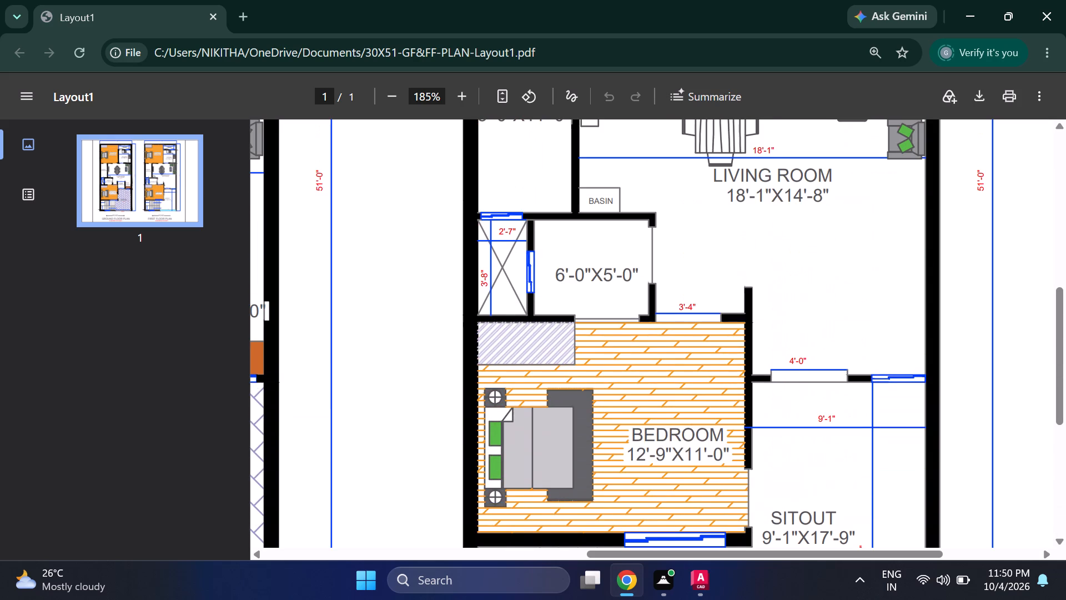
scroll(752, 296, "down", 4)
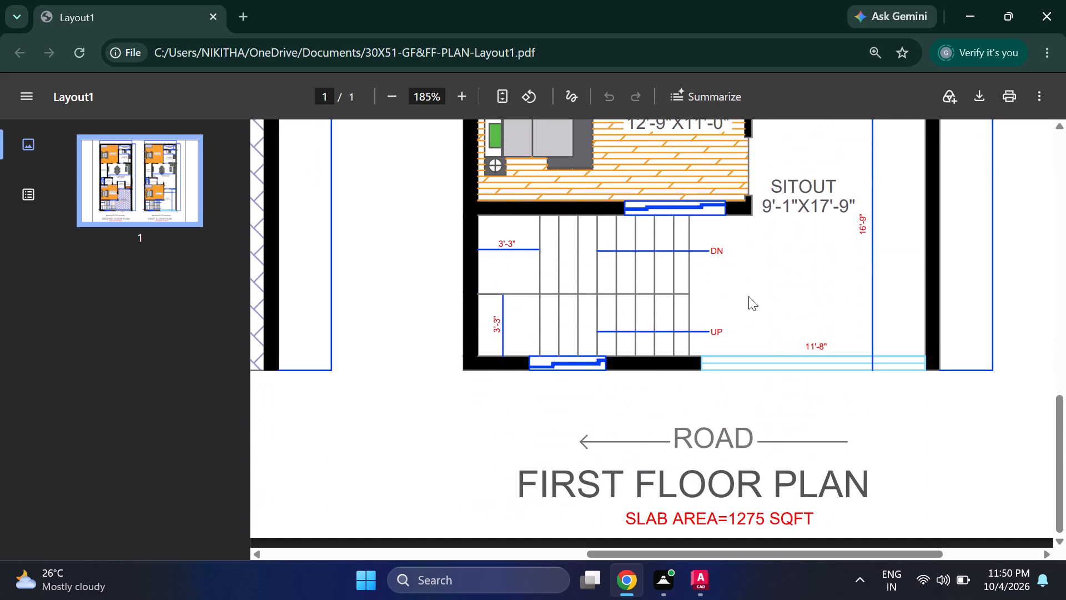
scroll(731, 299, "up", 1)
scroll(749, 274, "down", 4)
scroll(746, 269, "up", 2)
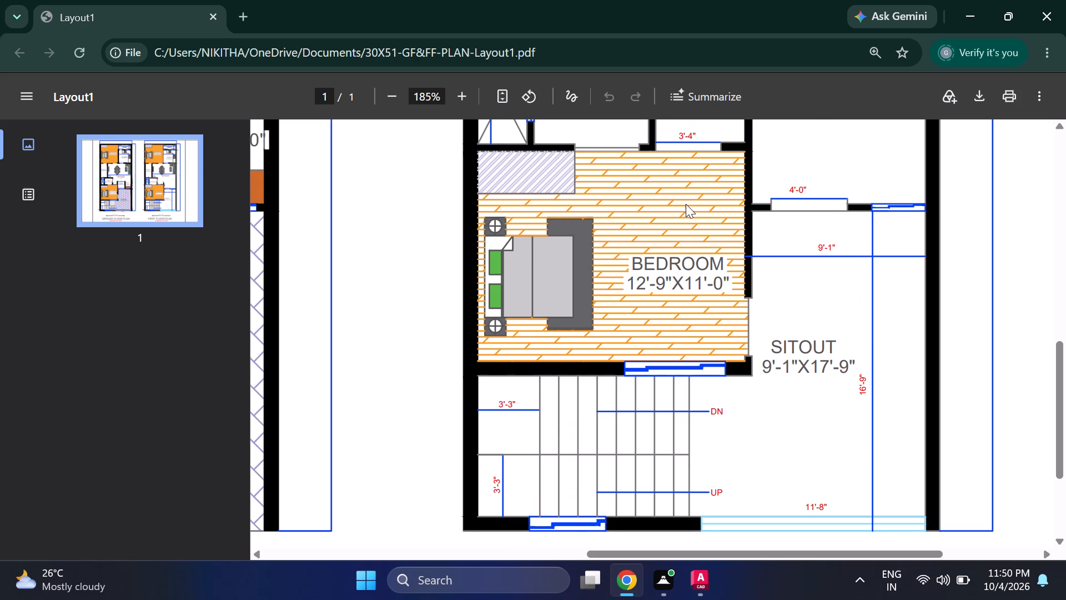
scroll(700, 233, "up", 2)
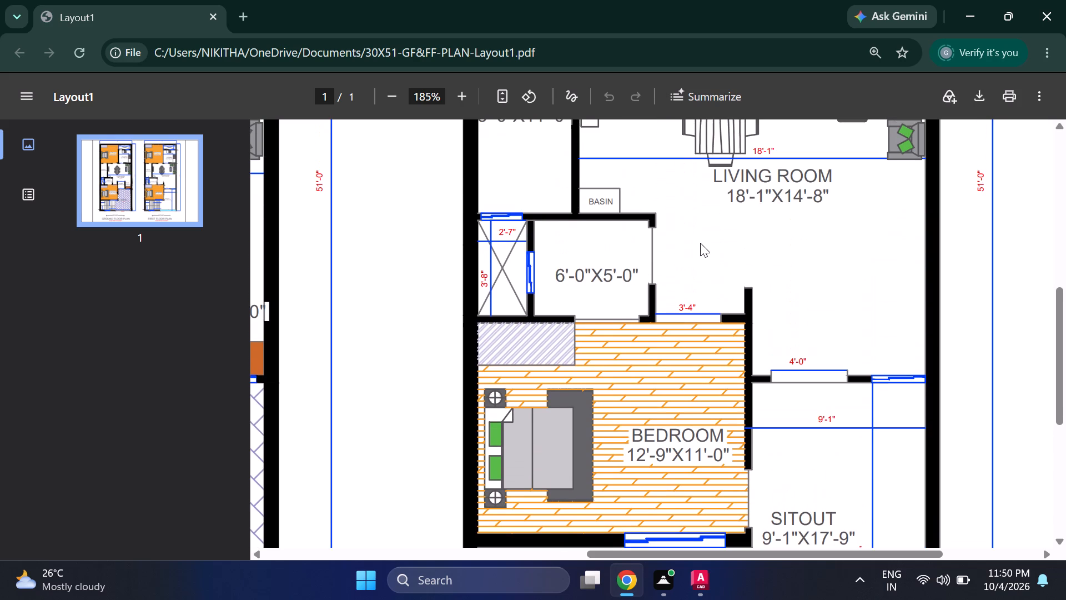
scroll(701, 256, "down", 2)
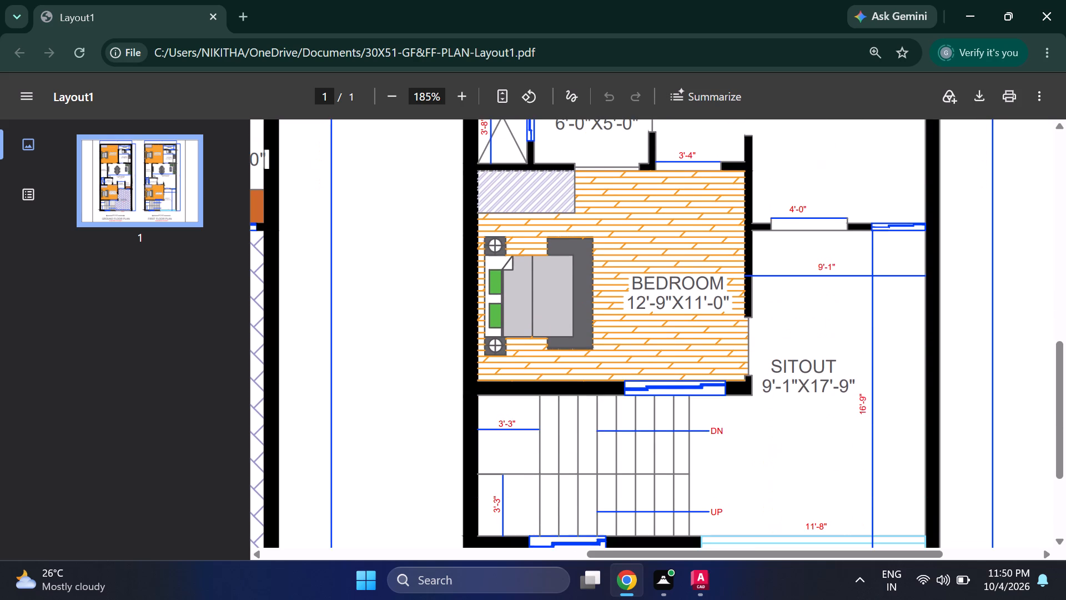
scroll(707, 263, "up", 2)
scroll(707, 263, "down", 3)
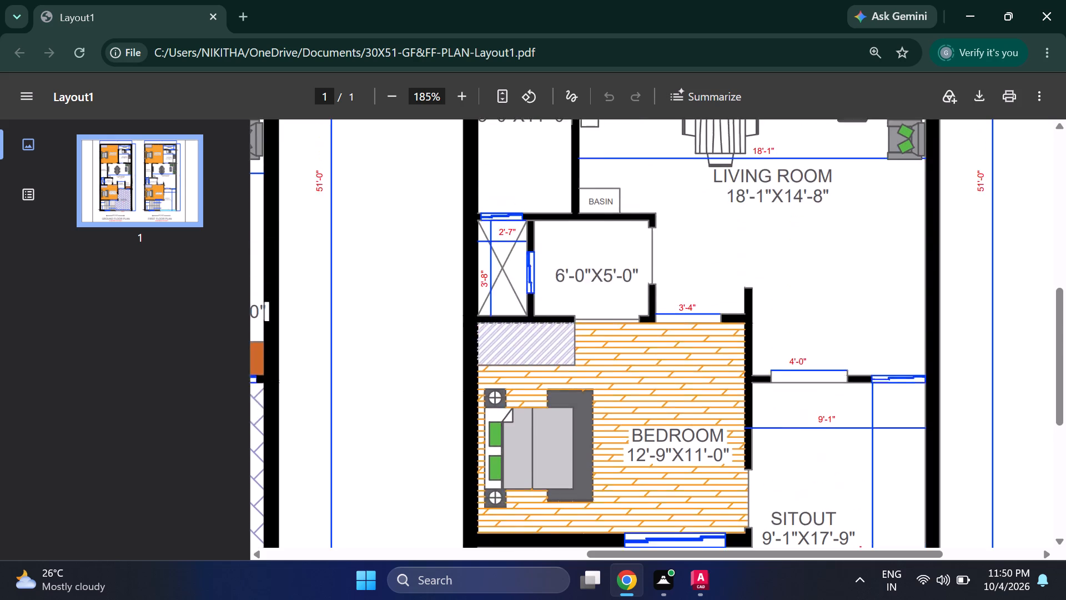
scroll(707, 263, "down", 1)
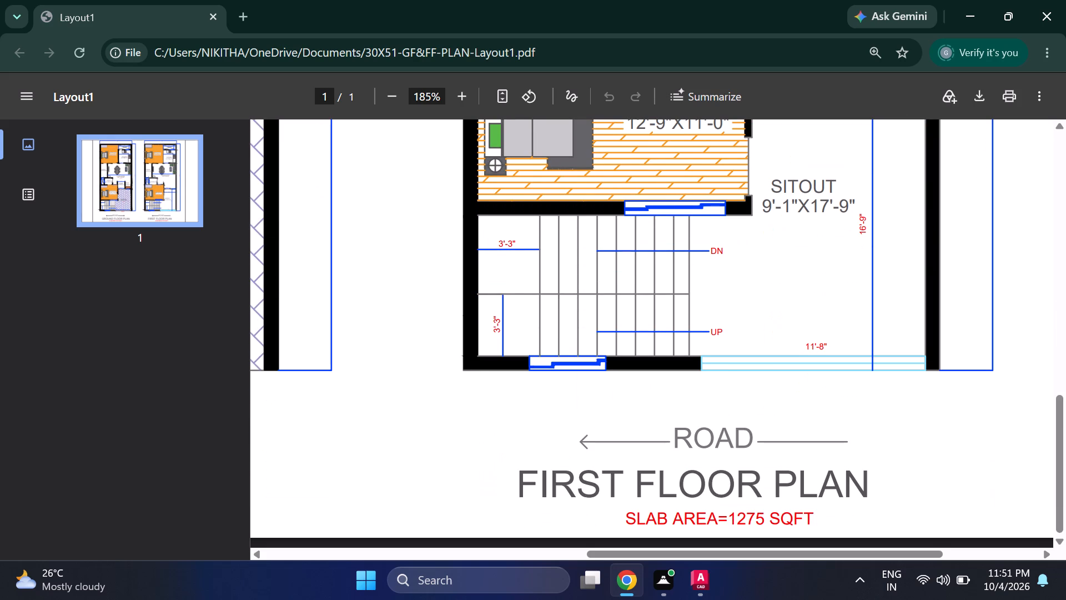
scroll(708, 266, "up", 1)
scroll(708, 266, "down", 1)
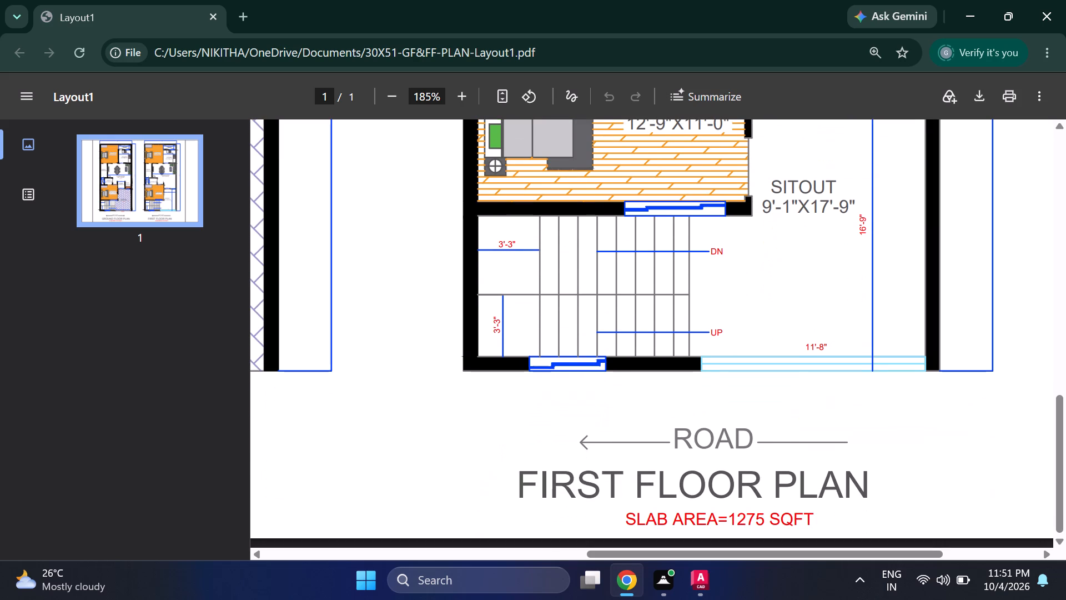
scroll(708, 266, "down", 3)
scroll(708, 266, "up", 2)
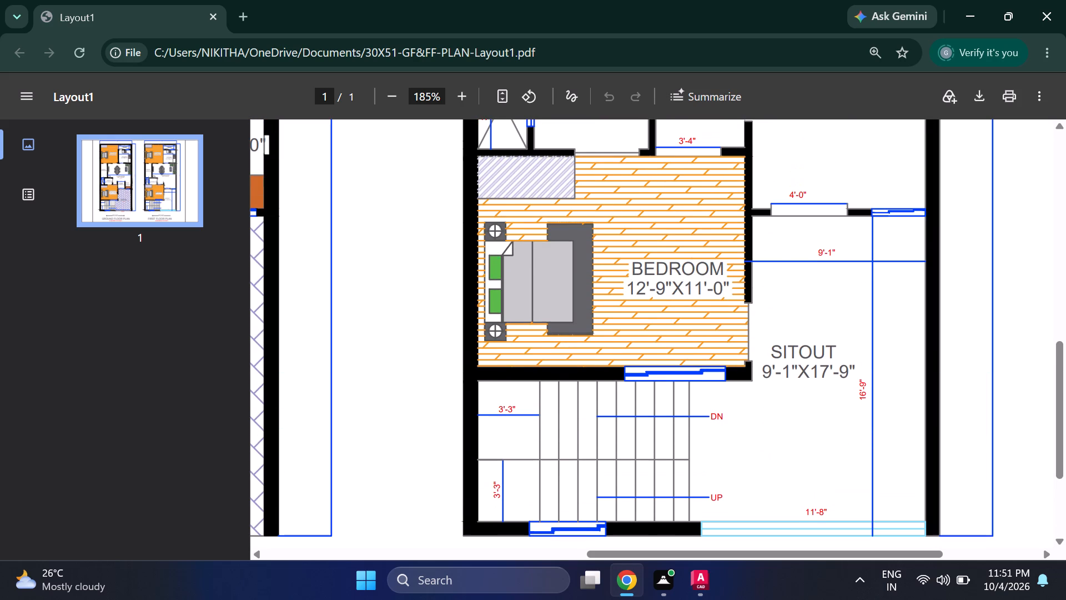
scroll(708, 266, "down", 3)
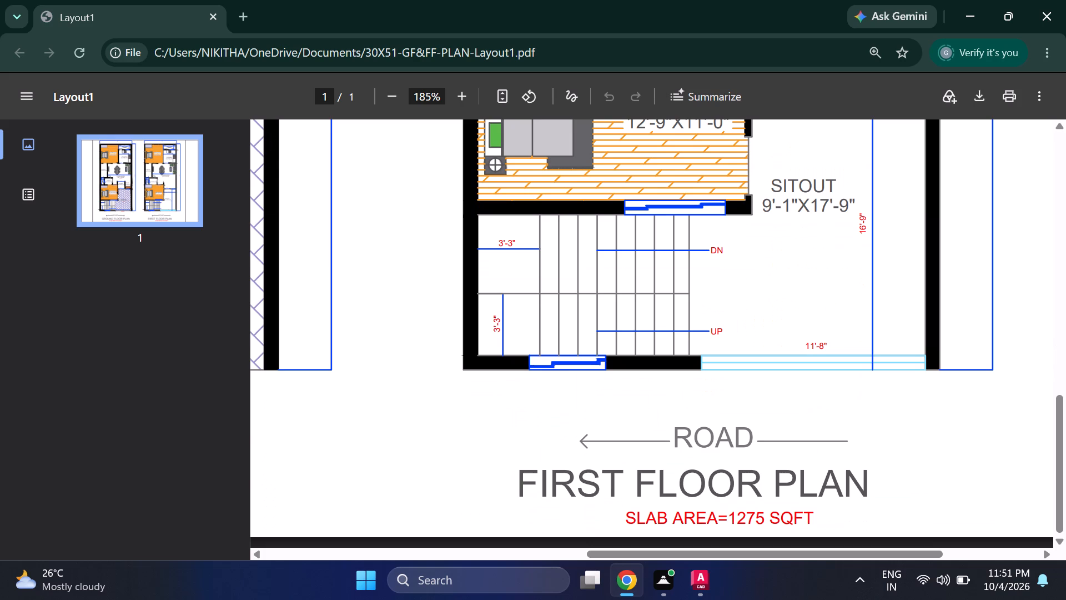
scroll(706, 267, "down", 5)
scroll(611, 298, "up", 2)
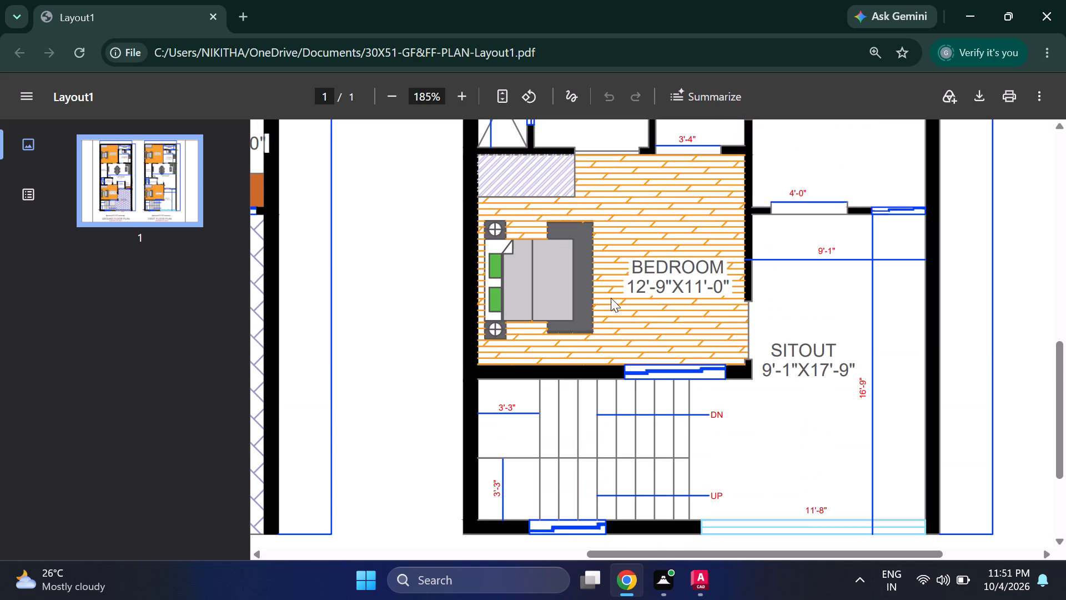
Recheck the first floor plan in the PDF from the bedroom and sitout through the living room and toilet to Bedroom2 and kitchen.
scroll(752, 289, "up", 1)
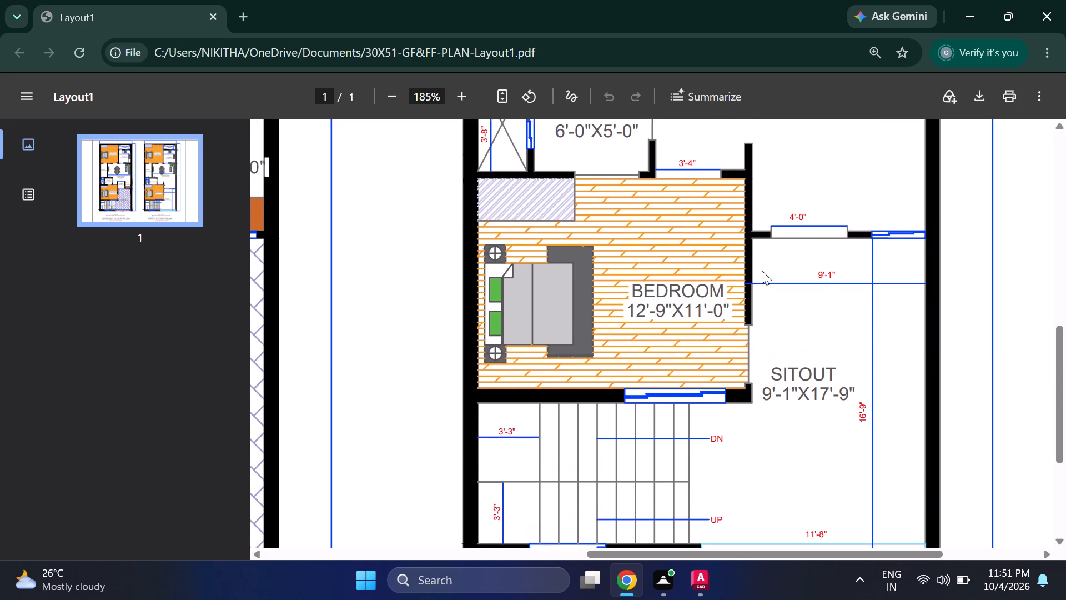
scroll(829, 282, "up", 1)
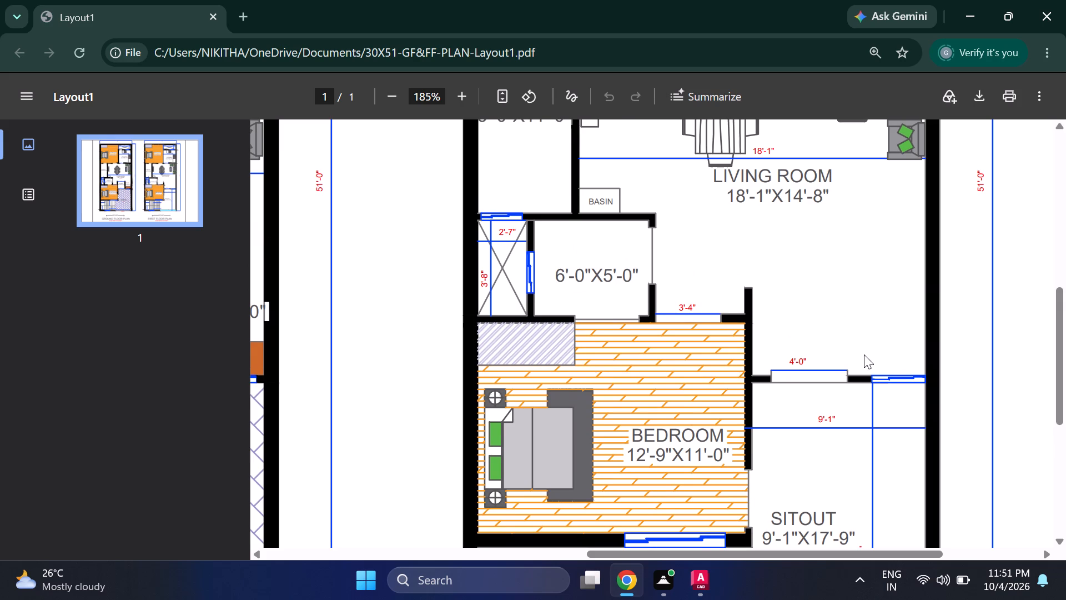
scroll(866, 351, "up", 1)
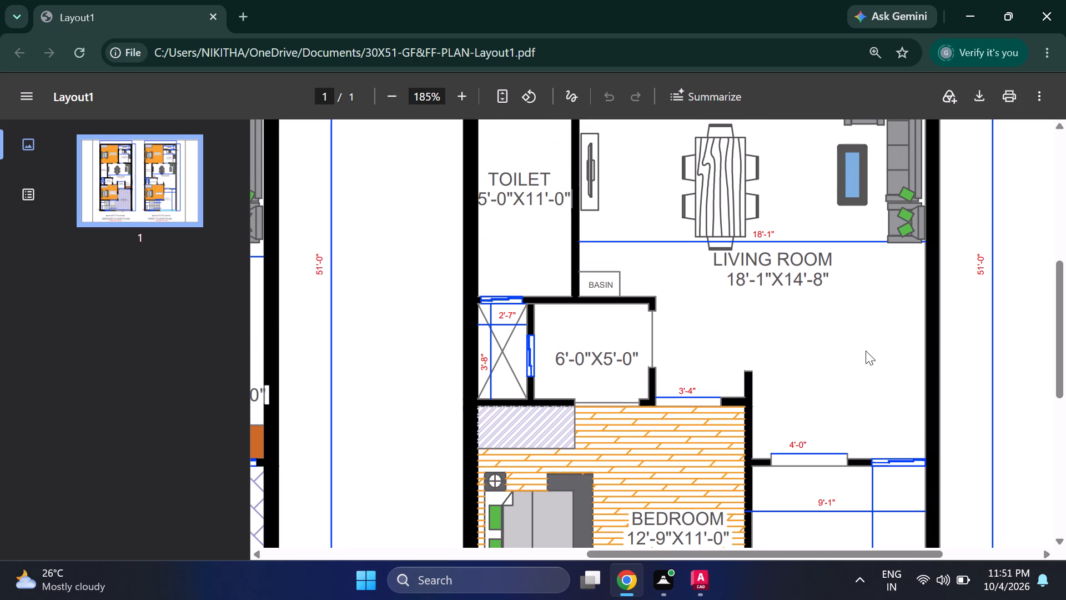
scroll(854, 338, "up", 1)
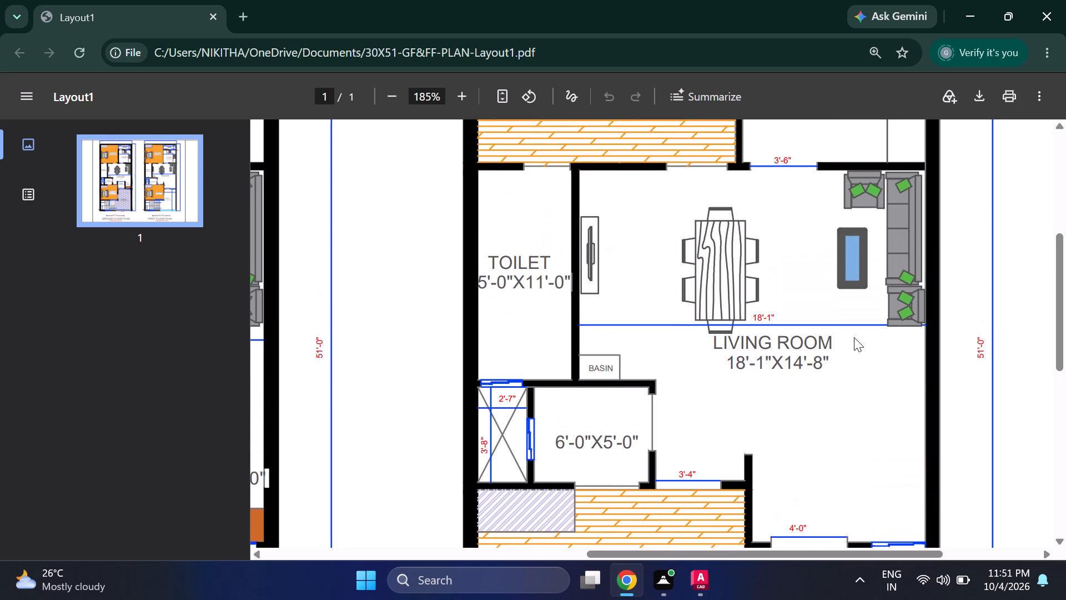
scroll(854, 337, "up", 1)
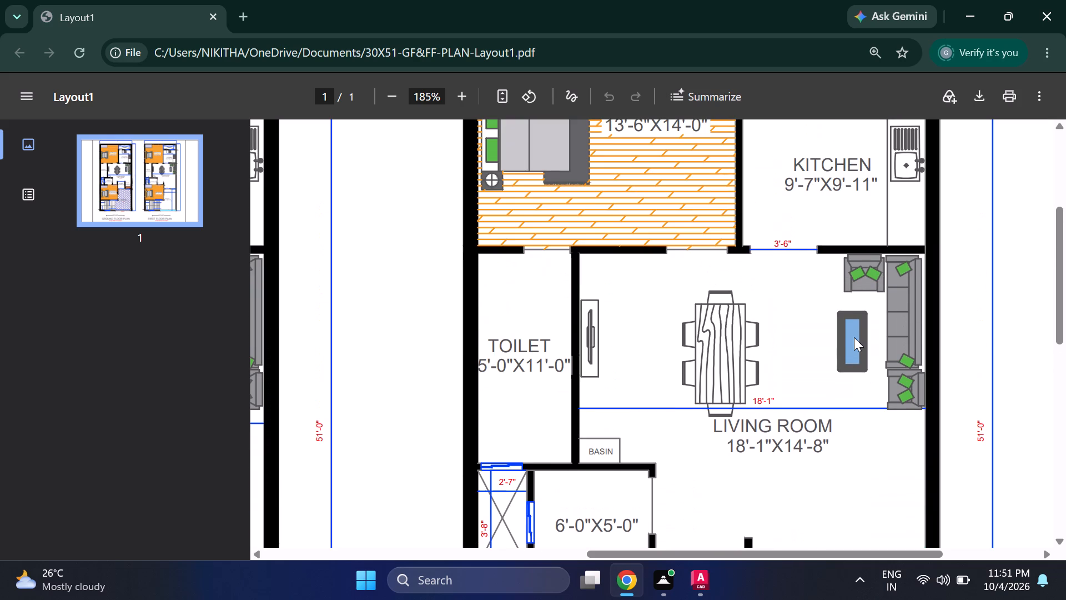
scroll(854, 334, "up", 2)
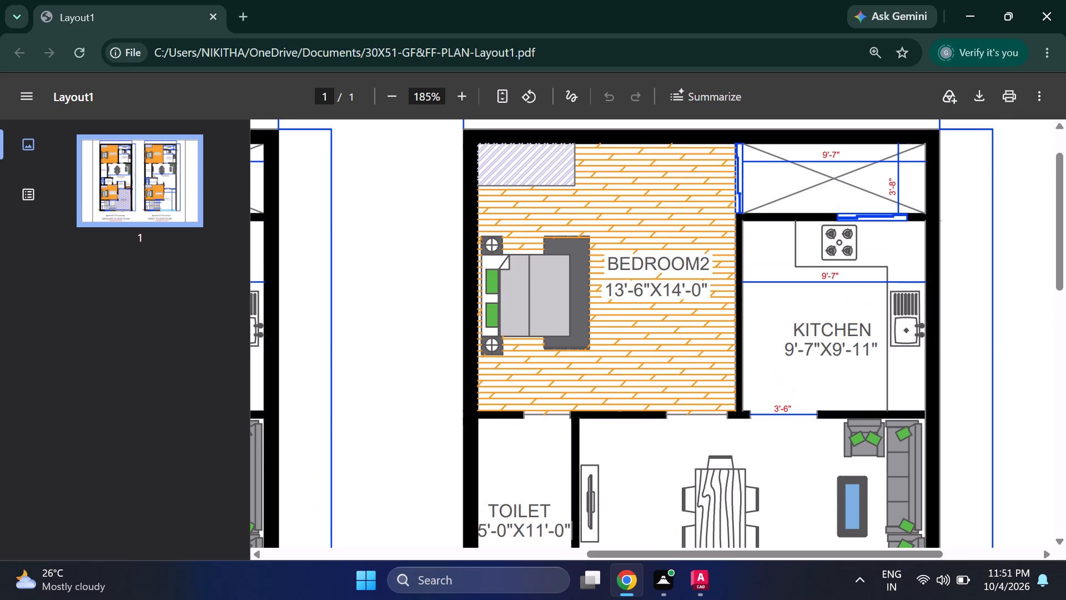
scroll(867, 324, "up", 2)
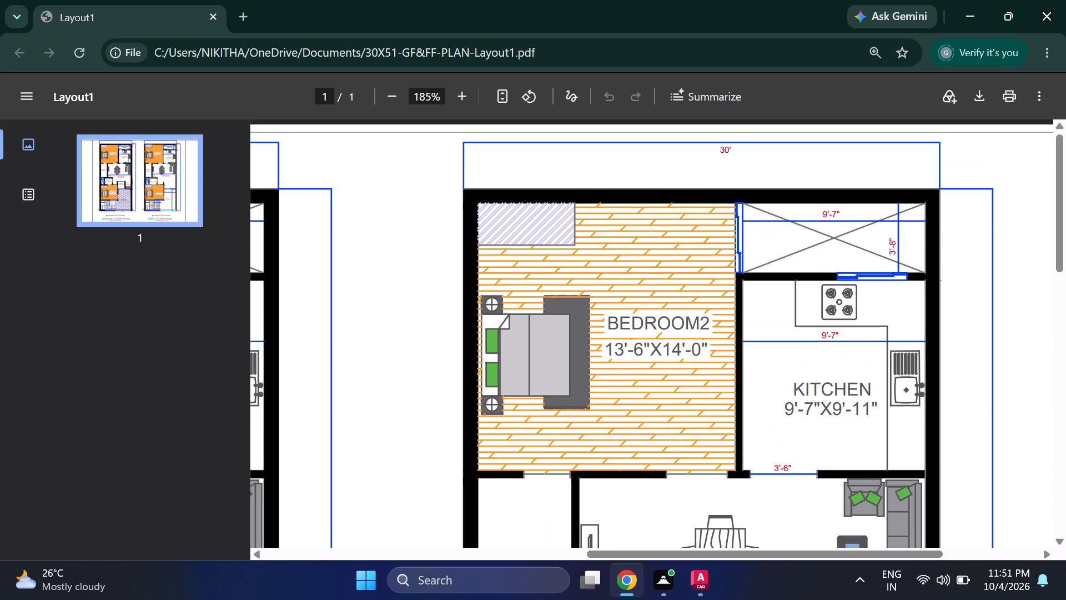
scroll(867, 324, "up", 2)
scroll(745, 300, "down", 2)
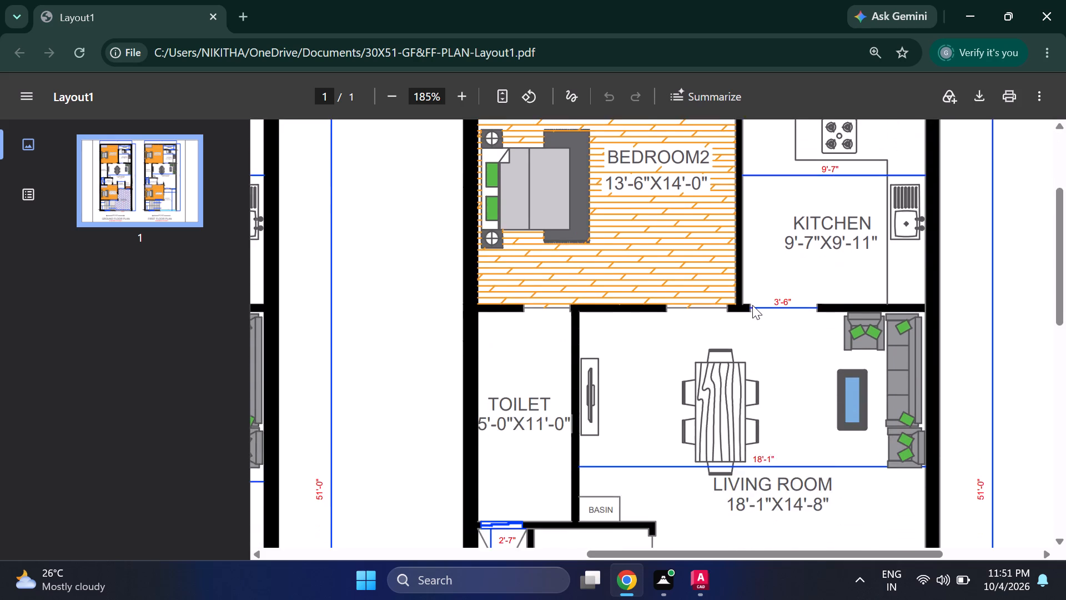
scroll(752, 305, "up", 3)
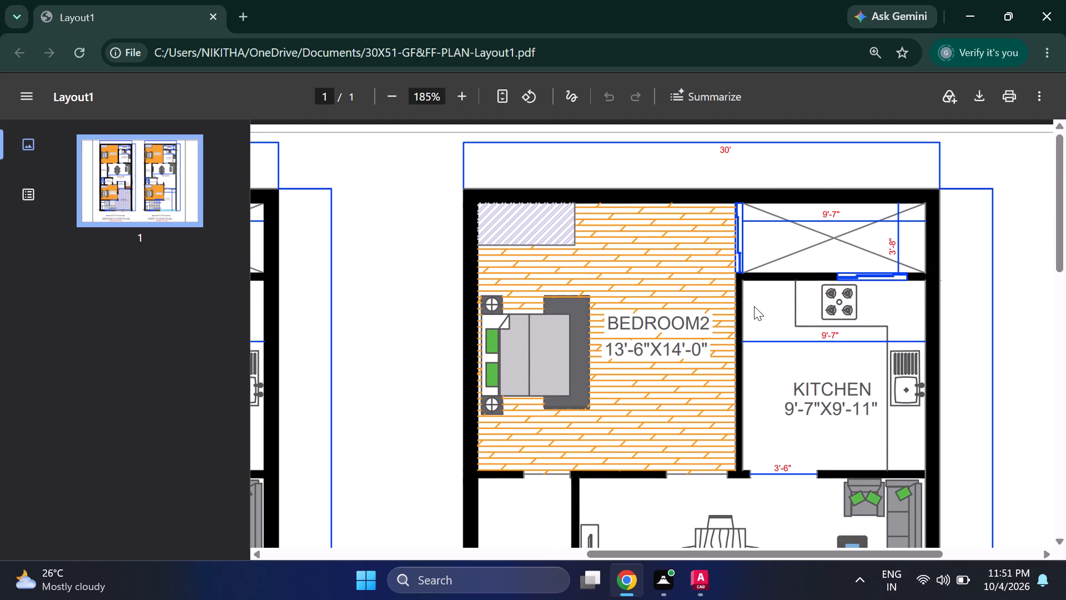
scroll(755, 306, "up", 3)
scroll(755, 306, "down", 7)
scroll(756, 310, "up", 2)
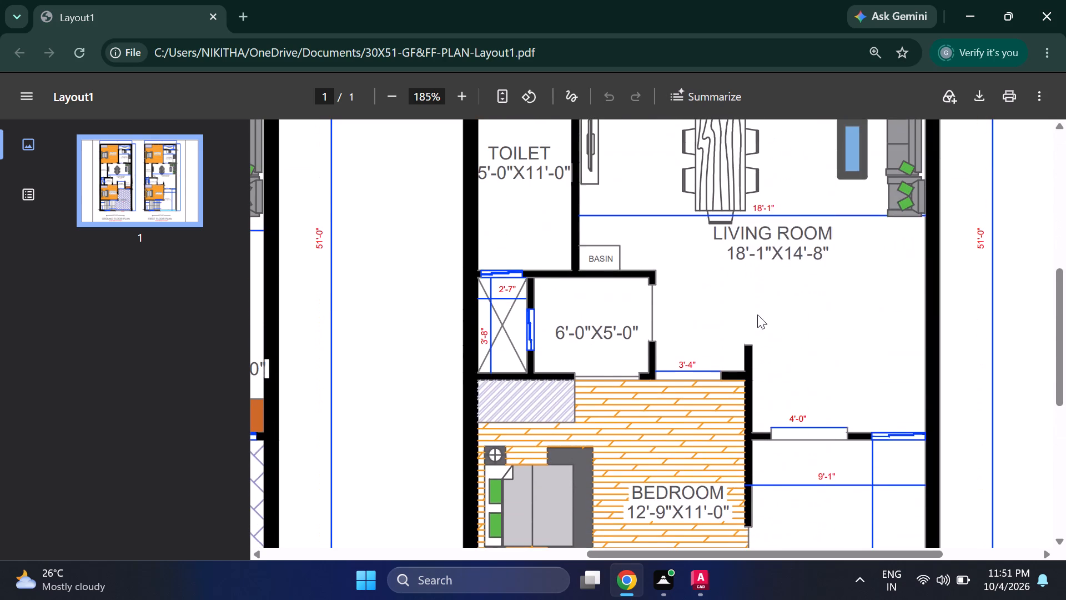
scroll(758, 343, "up", 2)
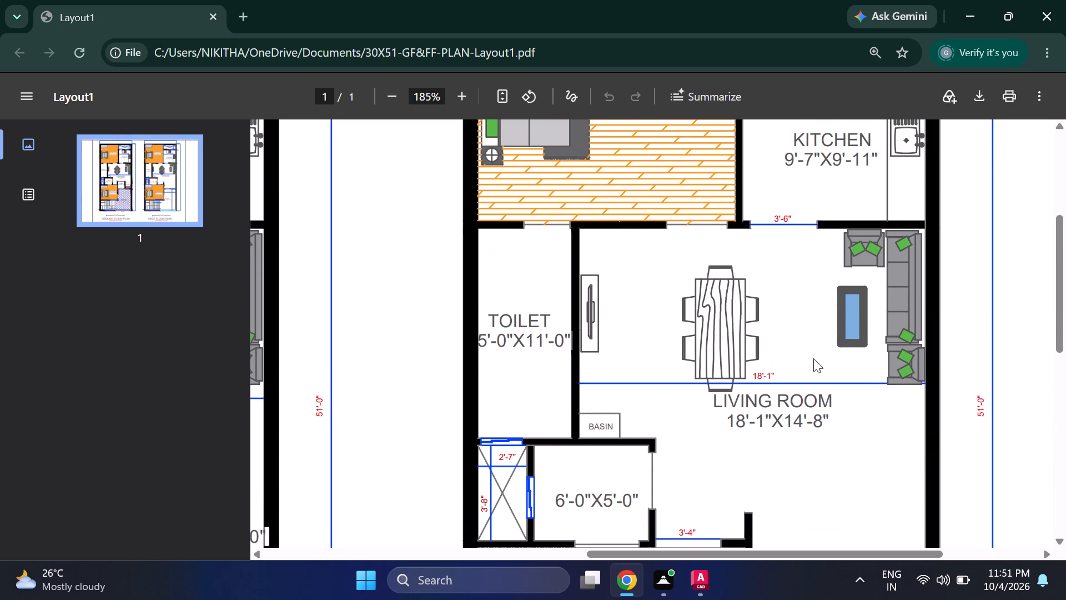
scroll(813, 361, "up", 3)
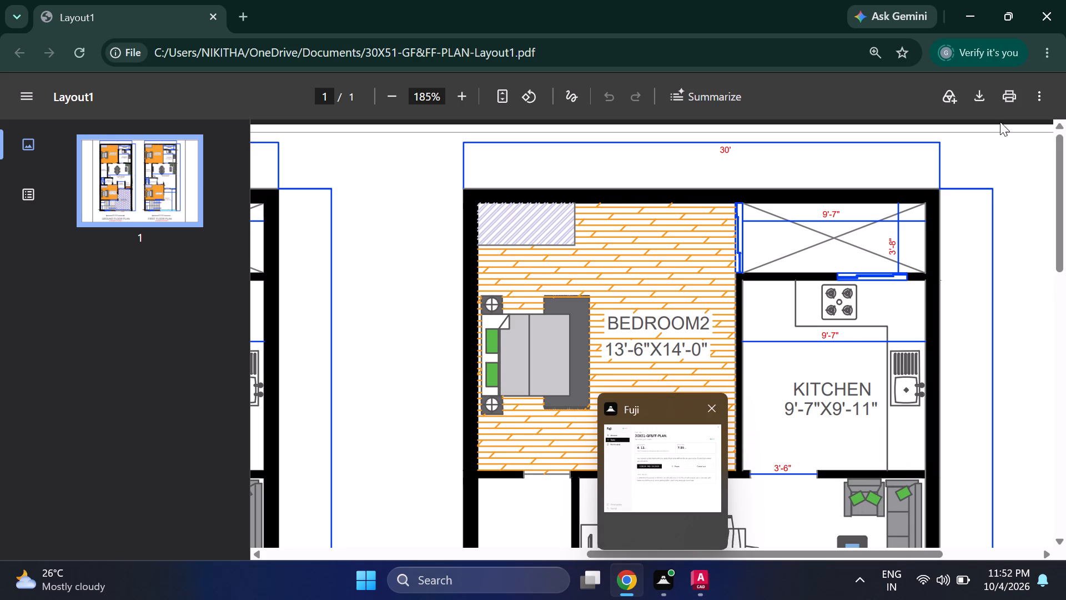
Close the exported Layout1 PDF and return to the drawing in AutoCAD.
left_click(1055, 21)
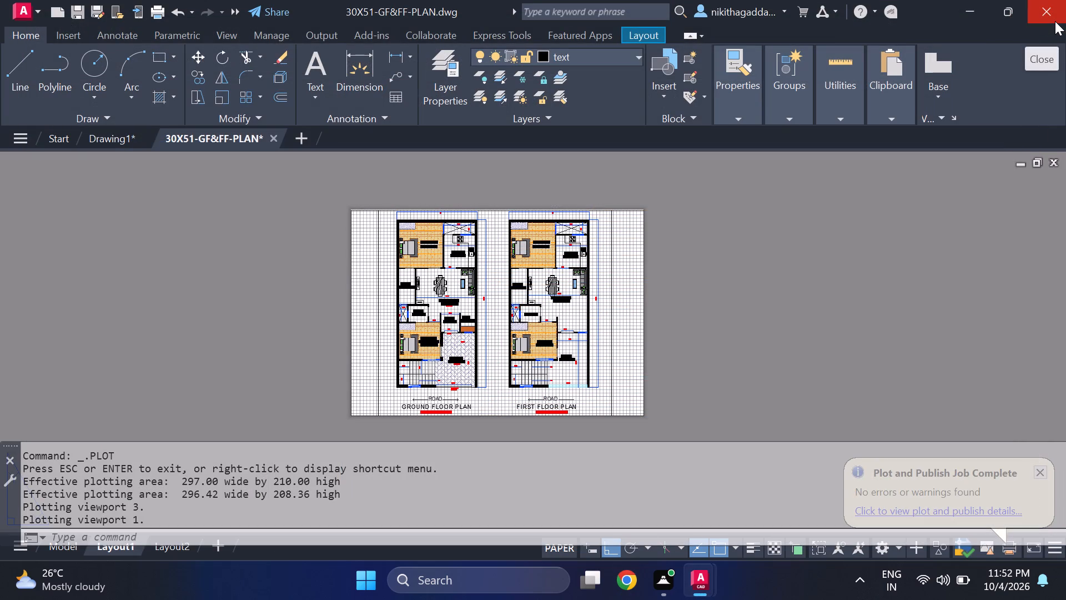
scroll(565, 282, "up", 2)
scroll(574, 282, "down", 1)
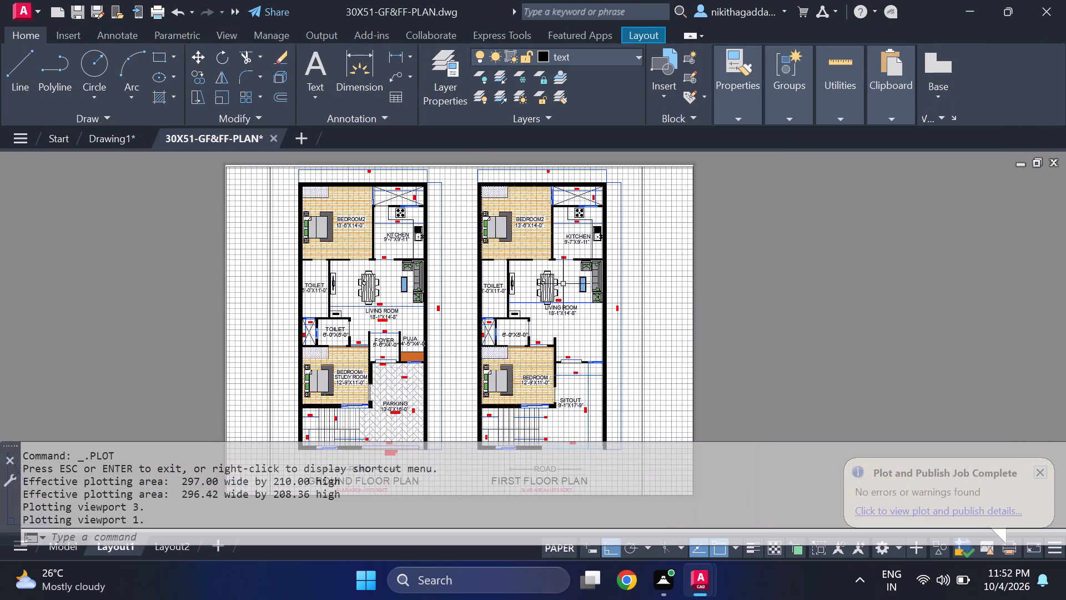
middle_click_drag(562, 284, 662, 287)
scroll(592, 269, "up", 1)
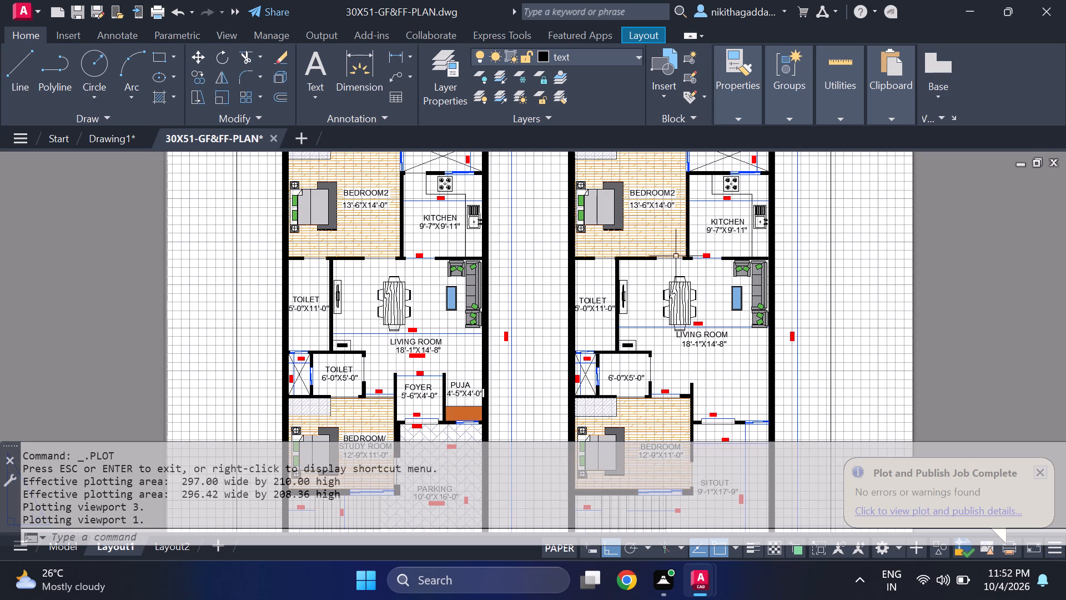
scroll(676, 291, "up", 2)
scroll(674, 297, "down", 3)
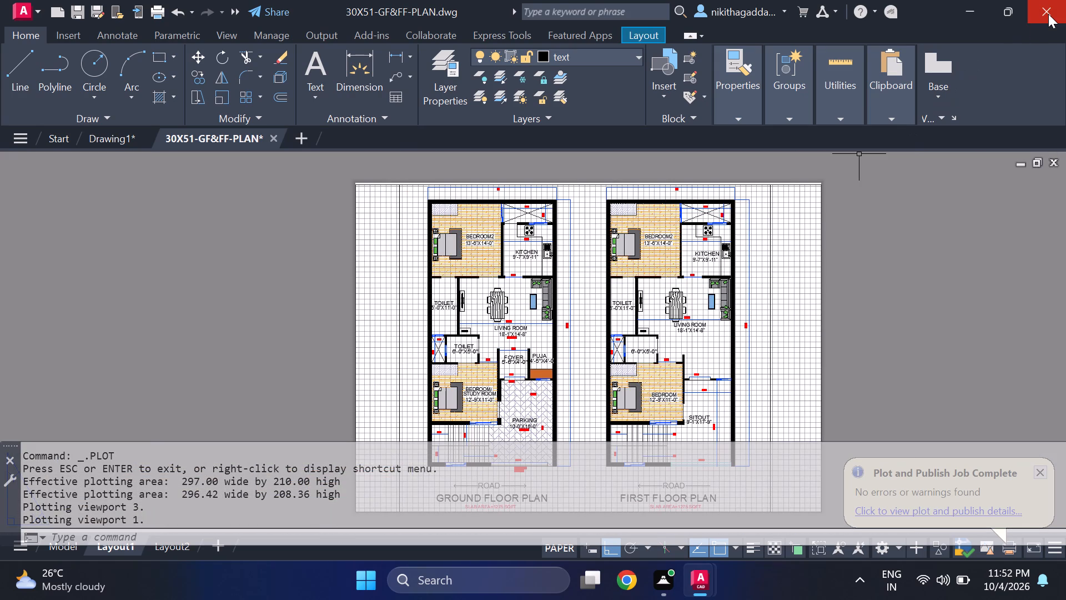
Quit AutoCAD, saving the changes to 30X51-GF&FF-PLAN.dwg and discarding those to Drawing1.dwg.
left_click(1048, 14)
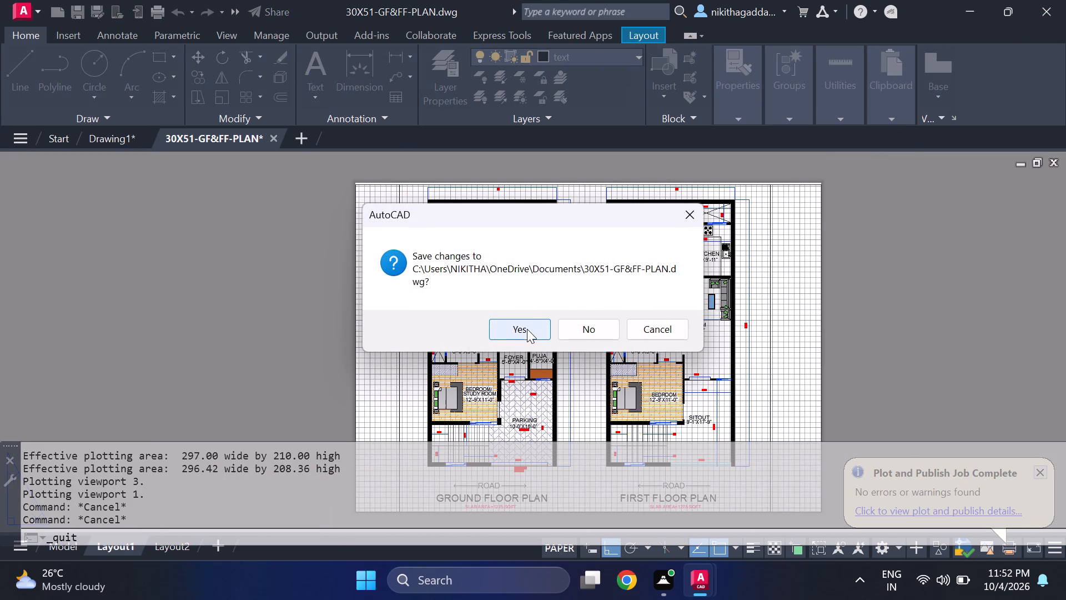
left_click(527, 329)
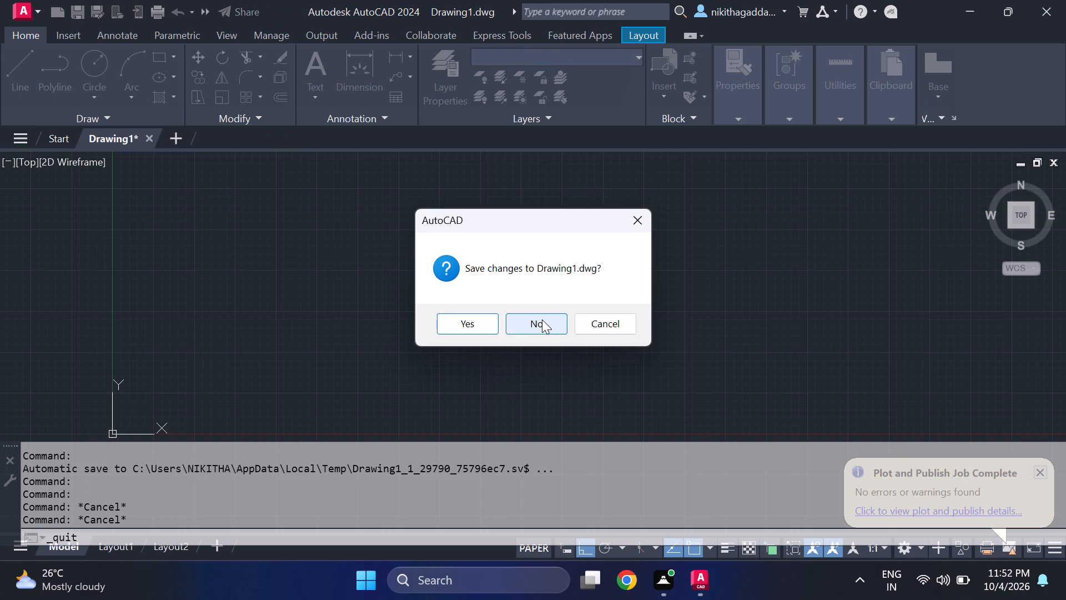
left_click(542, 319)
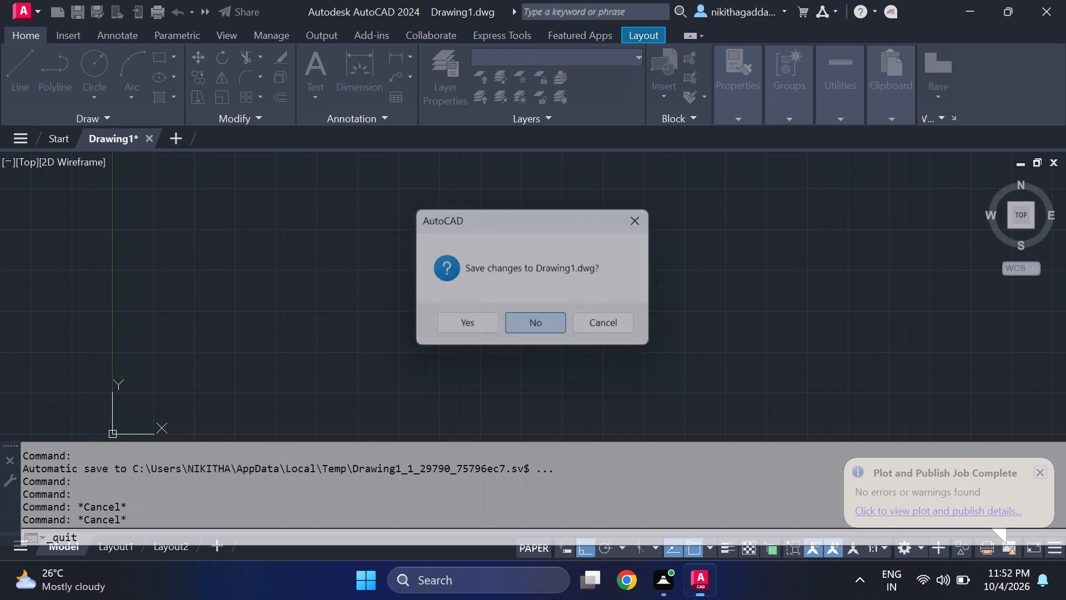